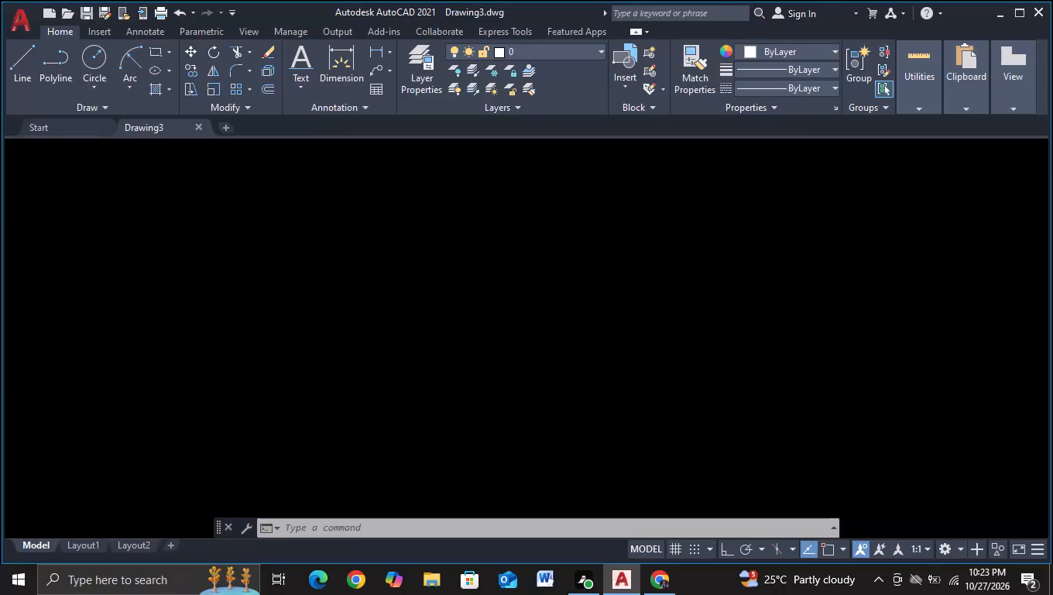
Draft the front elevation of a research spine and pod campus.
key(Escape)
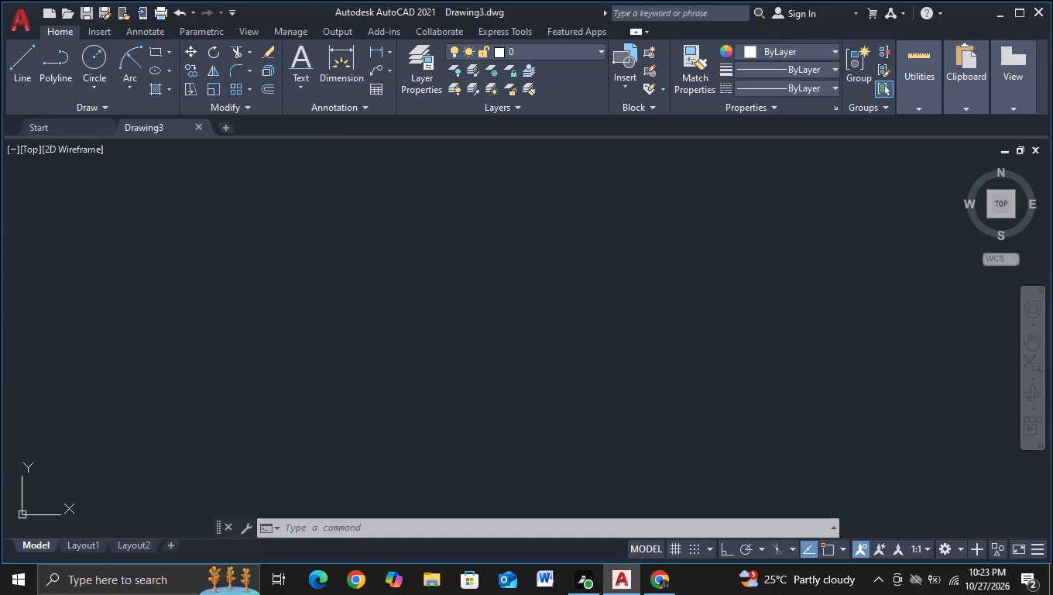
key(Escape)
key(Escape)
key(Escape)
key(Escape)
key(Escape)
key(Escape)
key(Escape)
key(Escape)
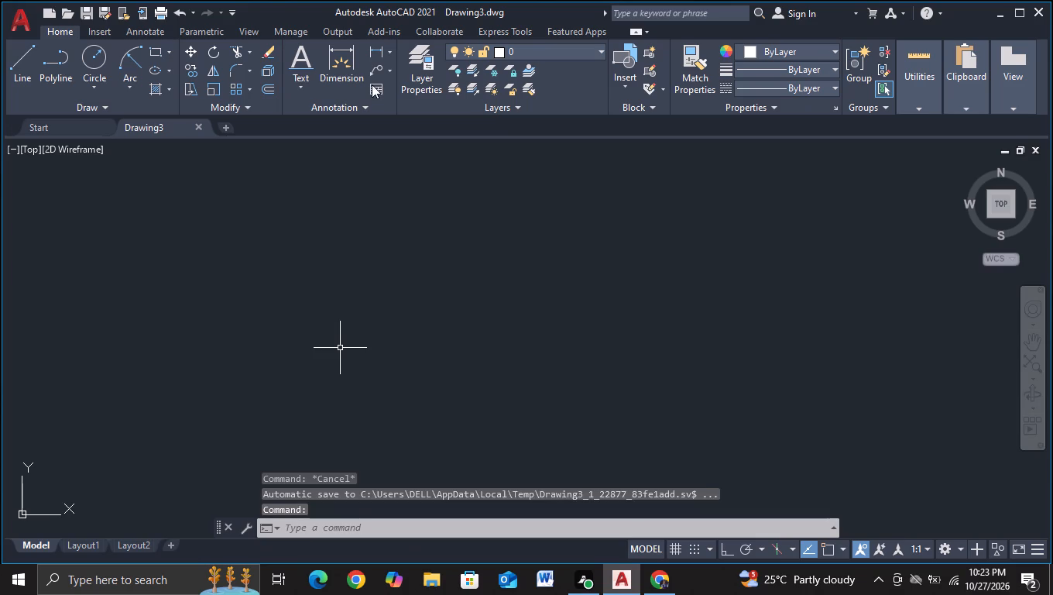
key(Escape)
Draw a closed rectangle of four lines, about 20.26 units wide, with Ortho and object snap turned on.
click(19, 73)
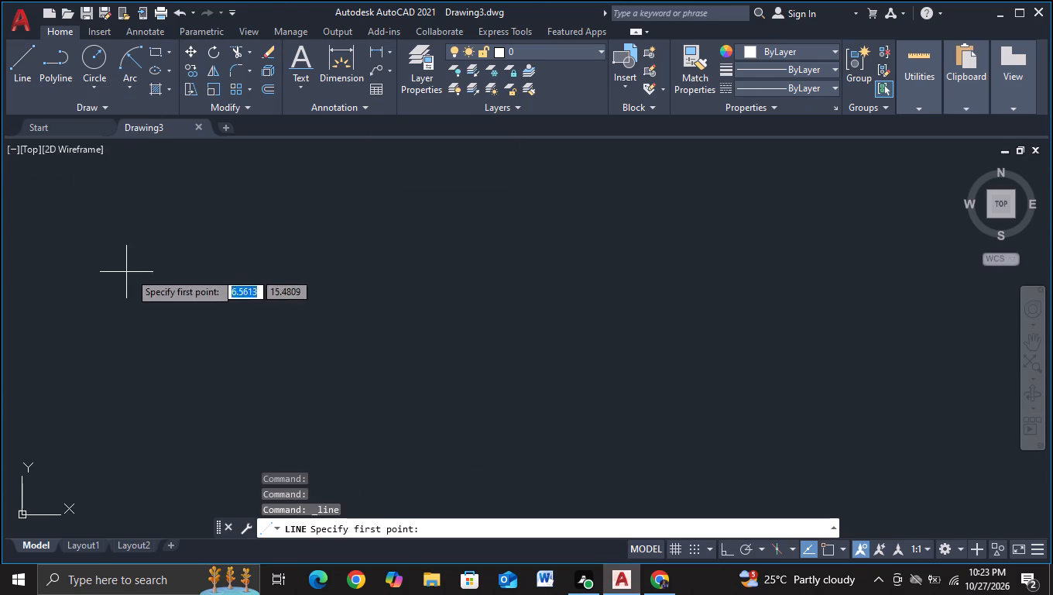
middle_drag(252, 235, 115, 235)
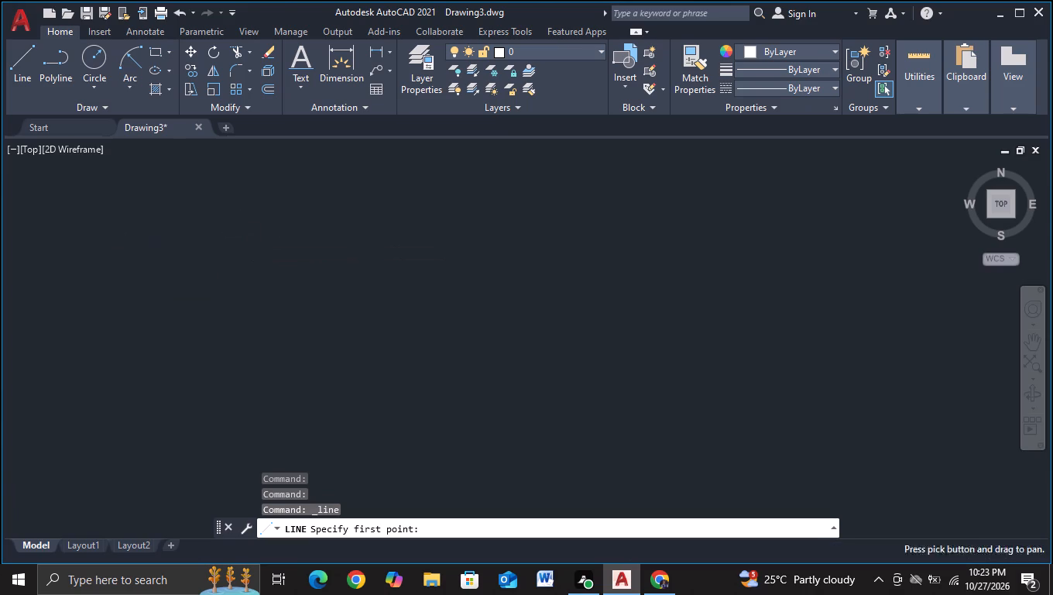
click(264, 244)
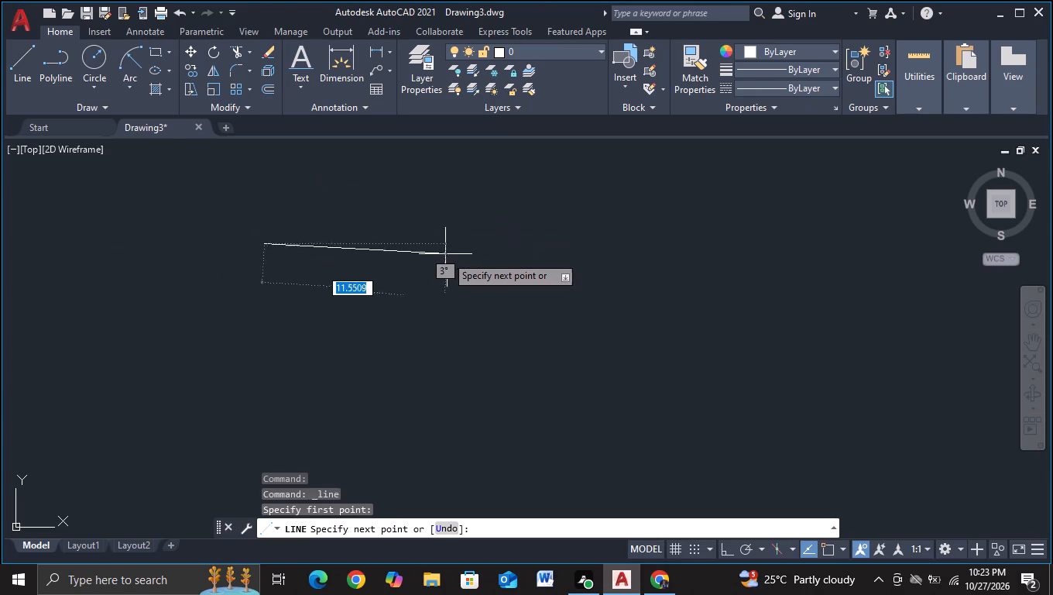
key(F8)
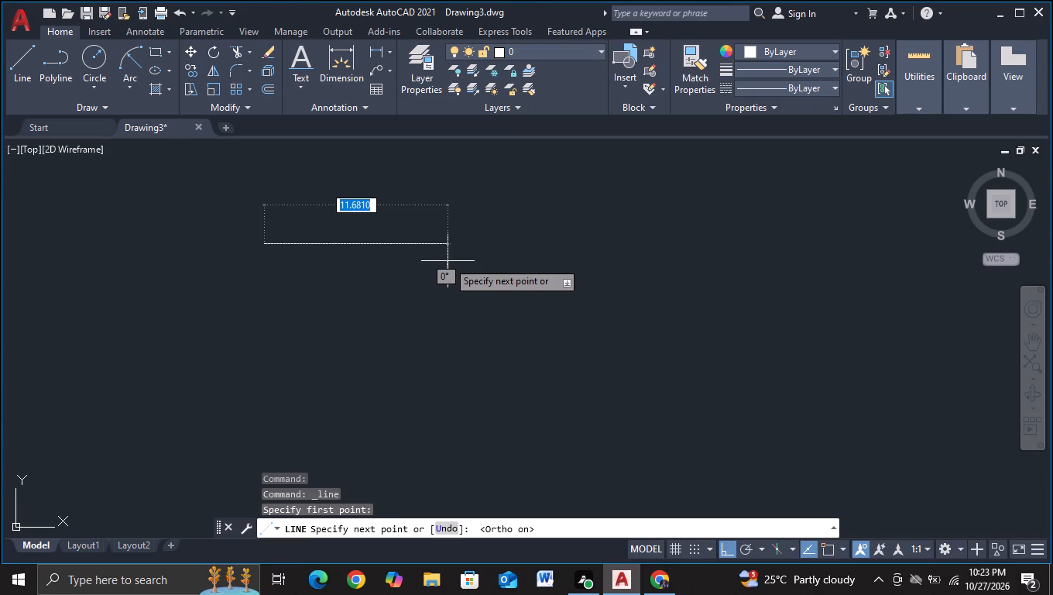
click(582, 246)
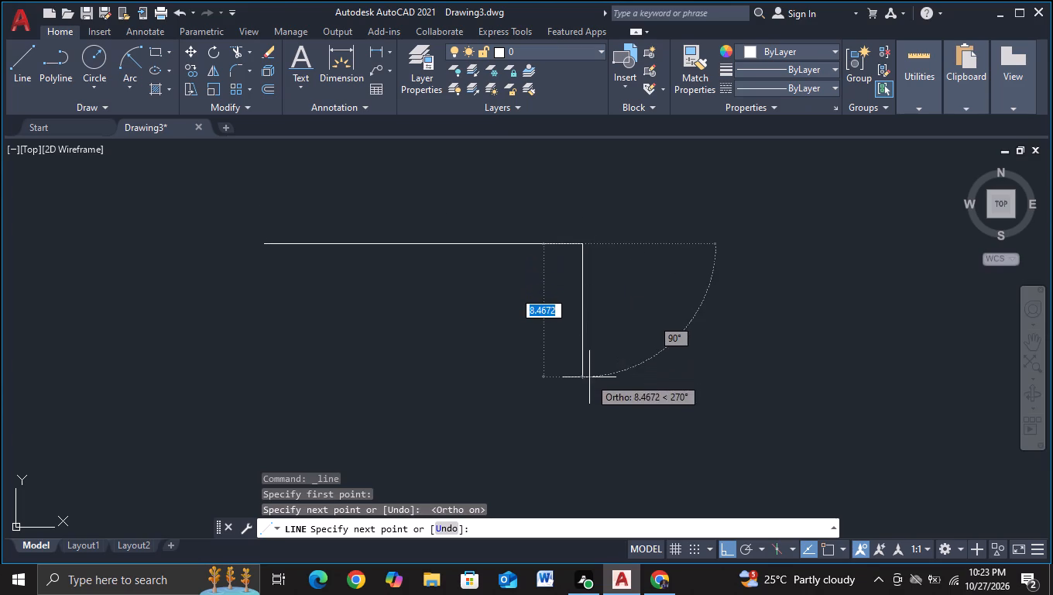
middle_drag(585, 456, 564, 353)
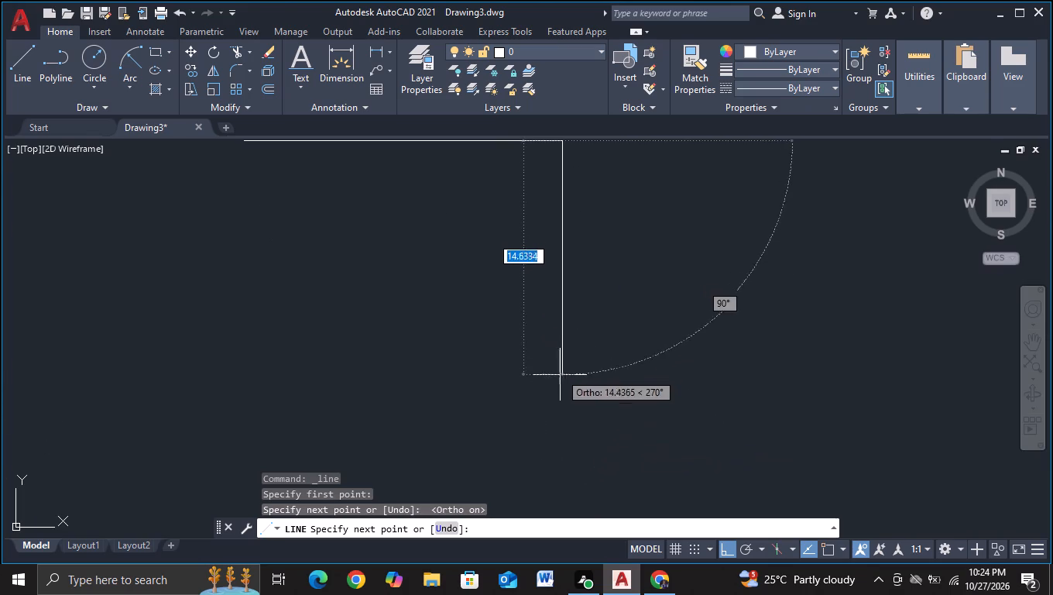
click(559, 390)
middle_drag(283, 378, 329, 397)
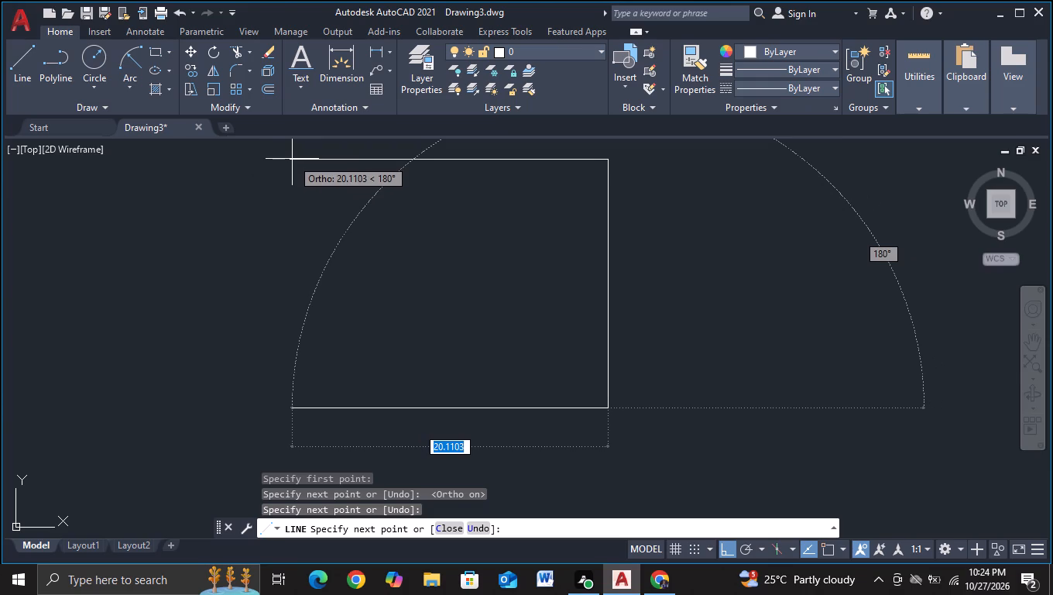
key(F3)
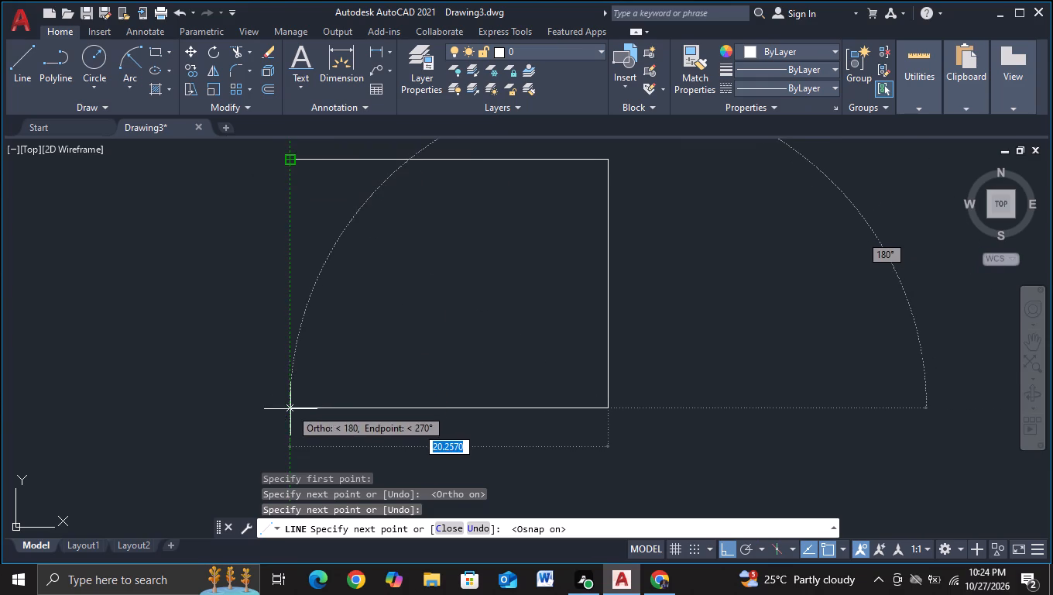
click(290, 410)
click(294, 164)
key(Escape)
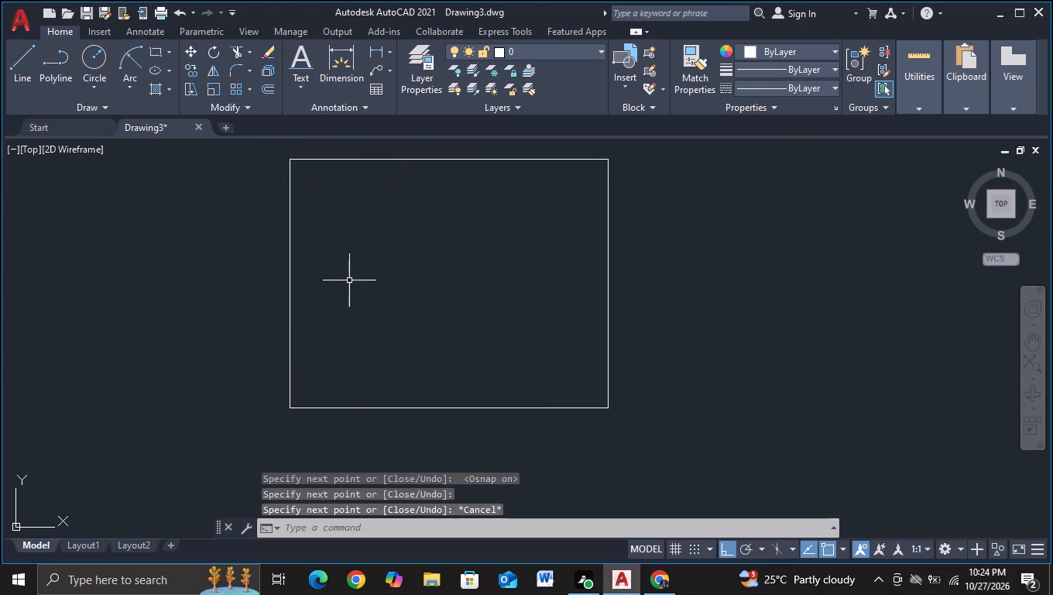
Copy the rectangle's top line a short distance down into the rectangle as the inner top line.
scroll(354, 289, down, 2)
middle_drag(363, 300, 294, 302)
scroll(294, 302, up, 2)
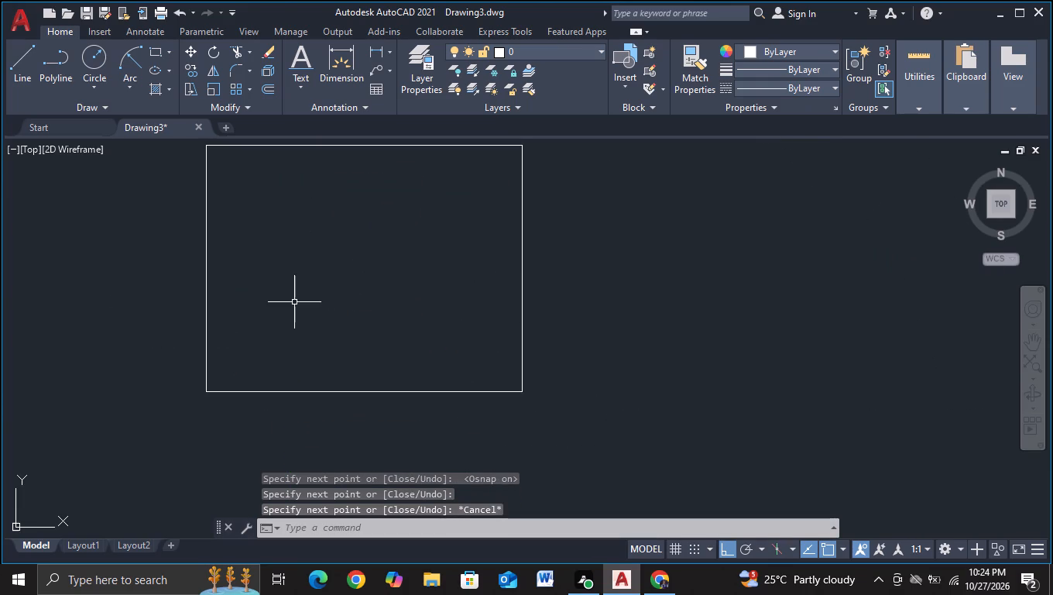
middle_drag(294, 302, 284, 314)
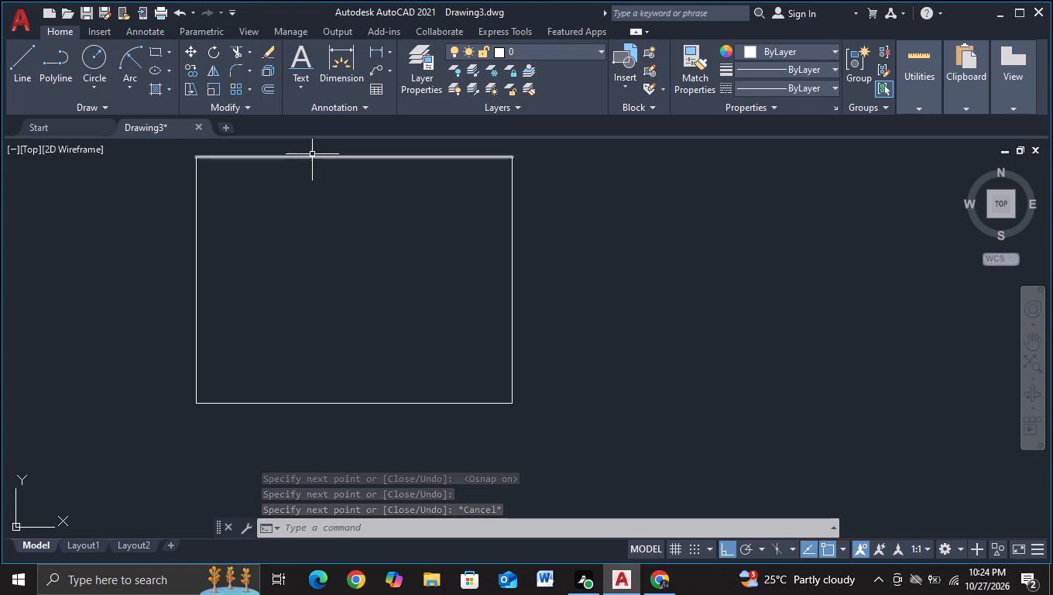
click(312, 156)
key(c)
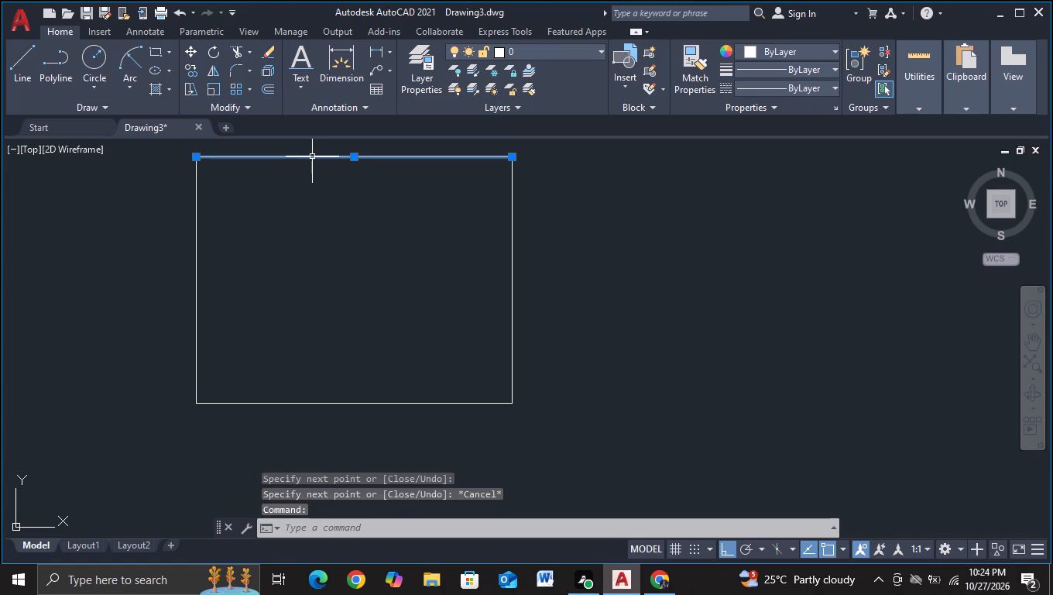
double_click(422, 265)
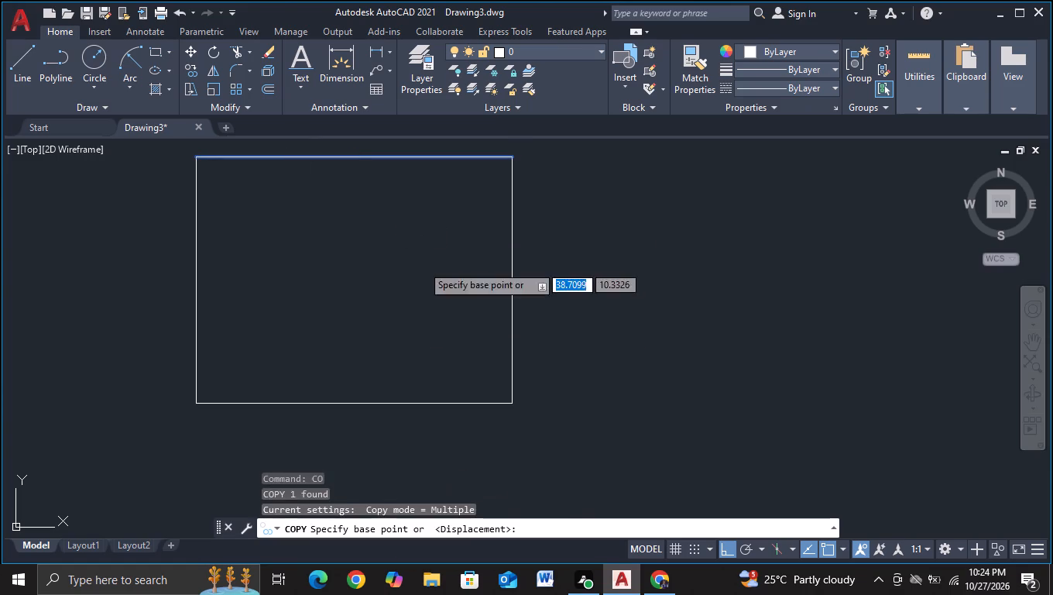
click(420, 279)
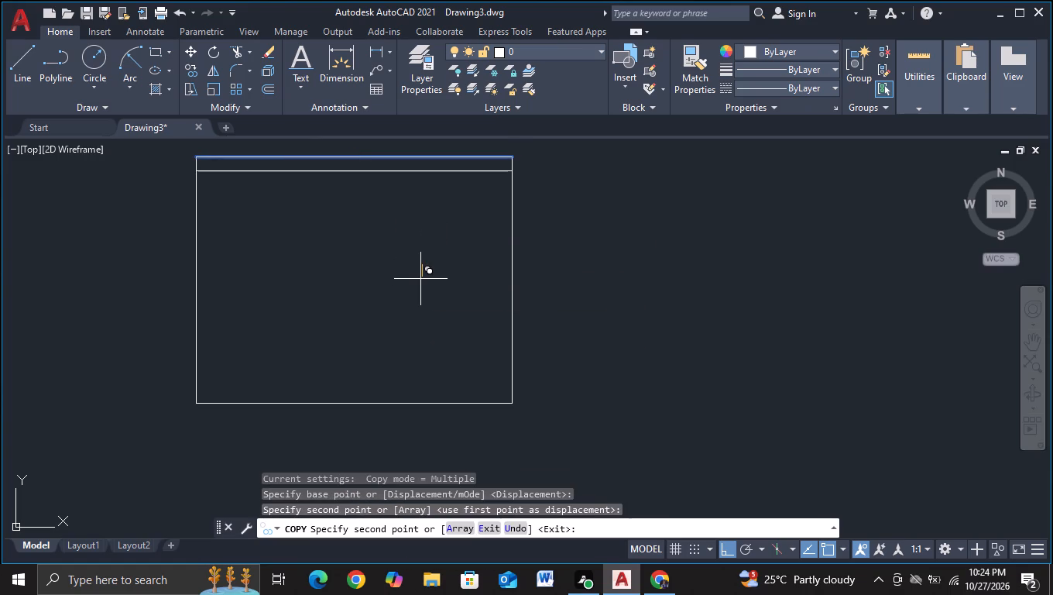
key(Escape)
Copy the rectangle's right edge about 0.84 units inward as the inner right line.
click(510, 277)
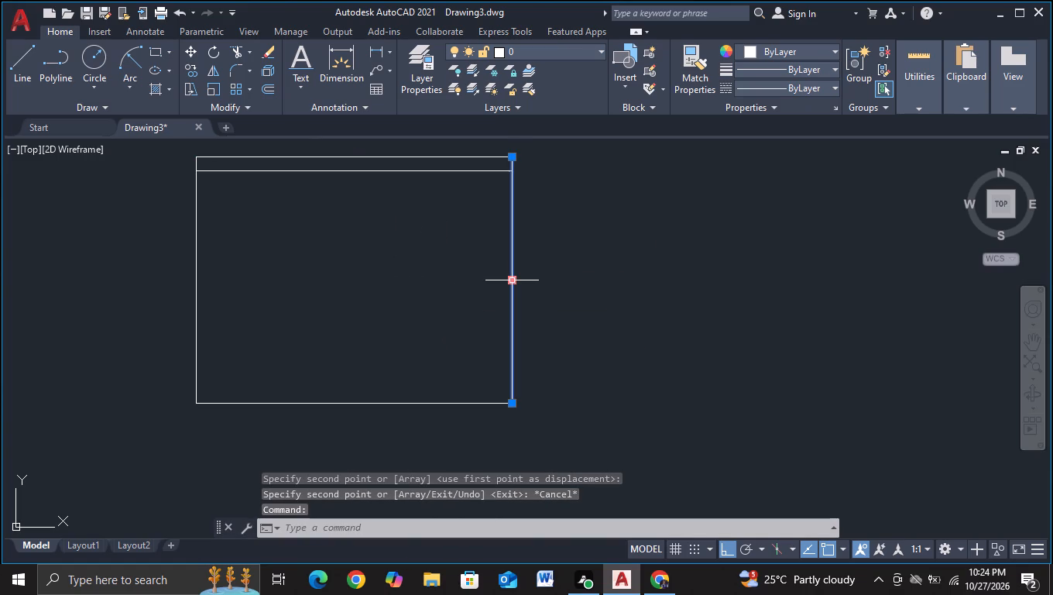
key(c)
click(526, 325)
click(458, 314)
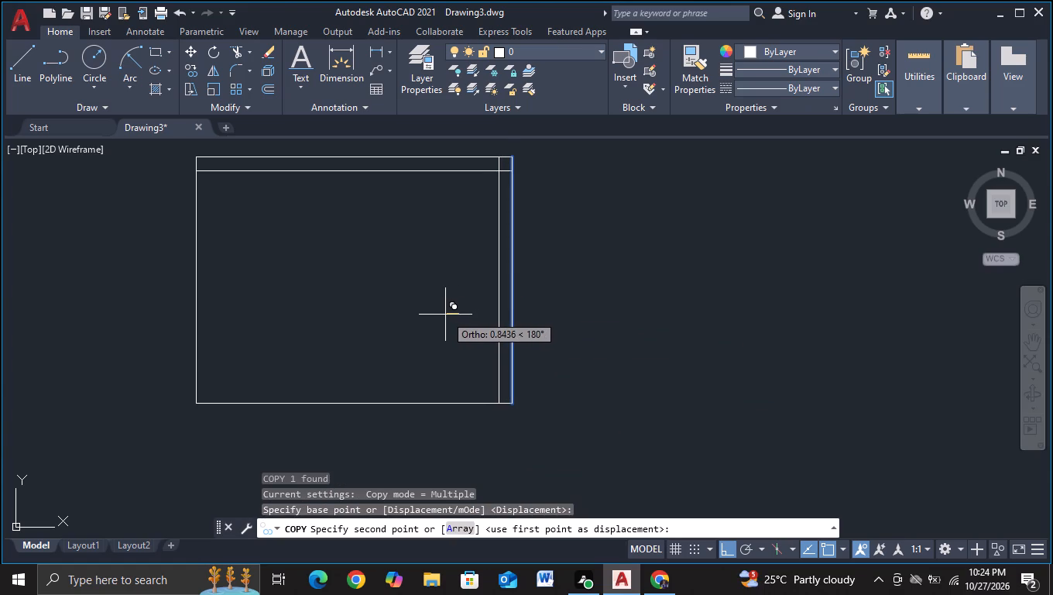
click(445, 315)
key(Escape)
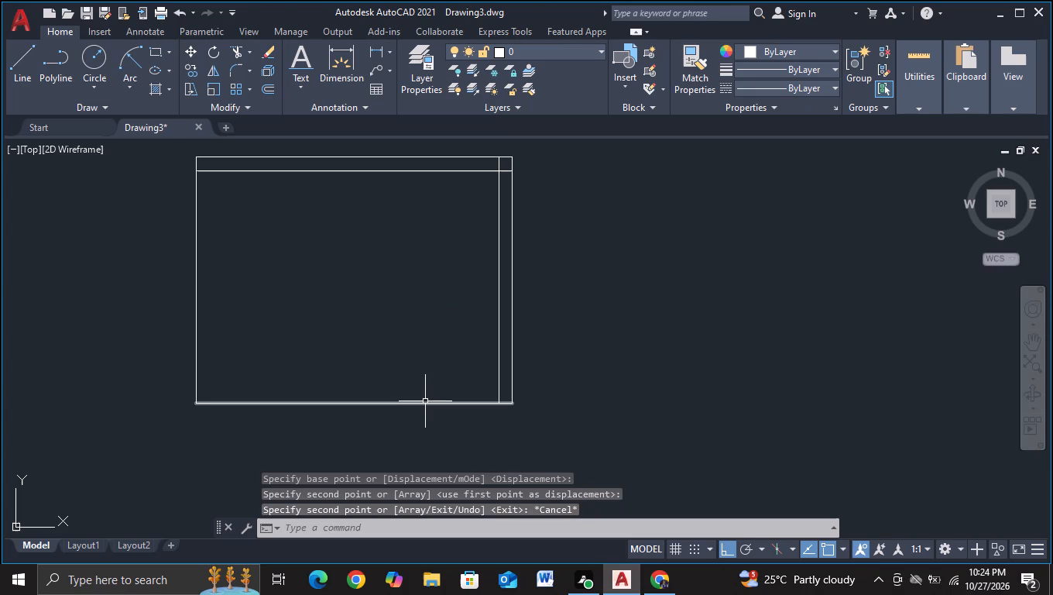
Copy the rectangle's bottom line about 0.8 units upward as the inner bottom line.
click(421, 407)
key(c)
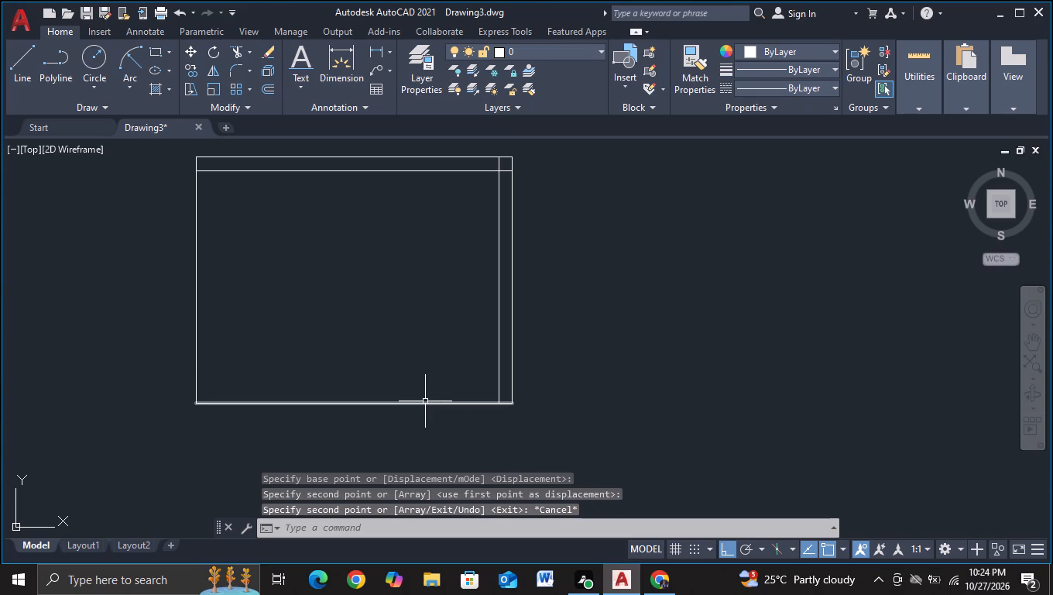
key(Escape)
key(Escape)
click(418, 402)
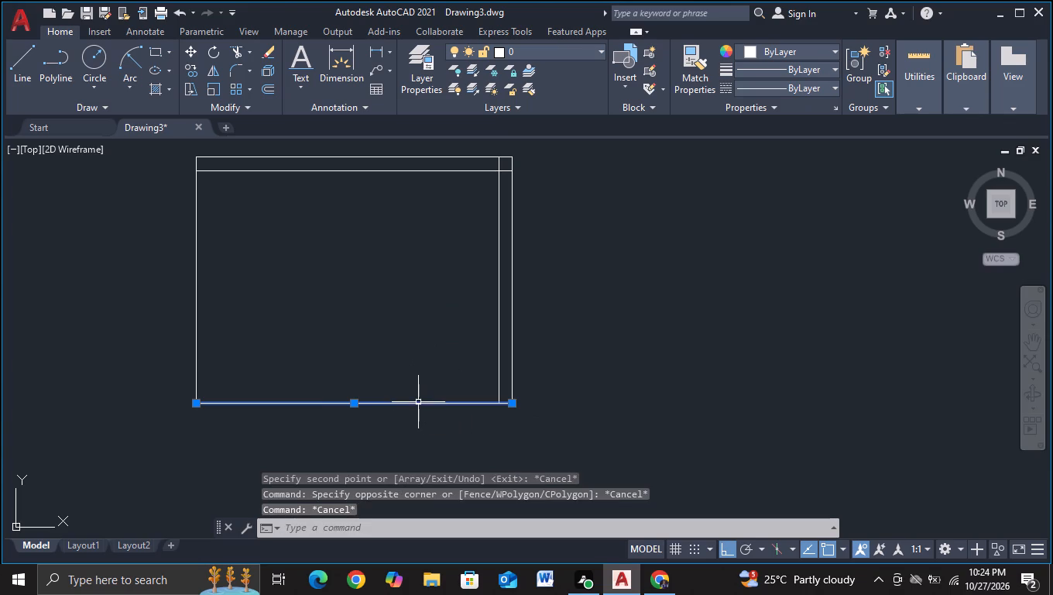
key(c)
double_click(458, 450)
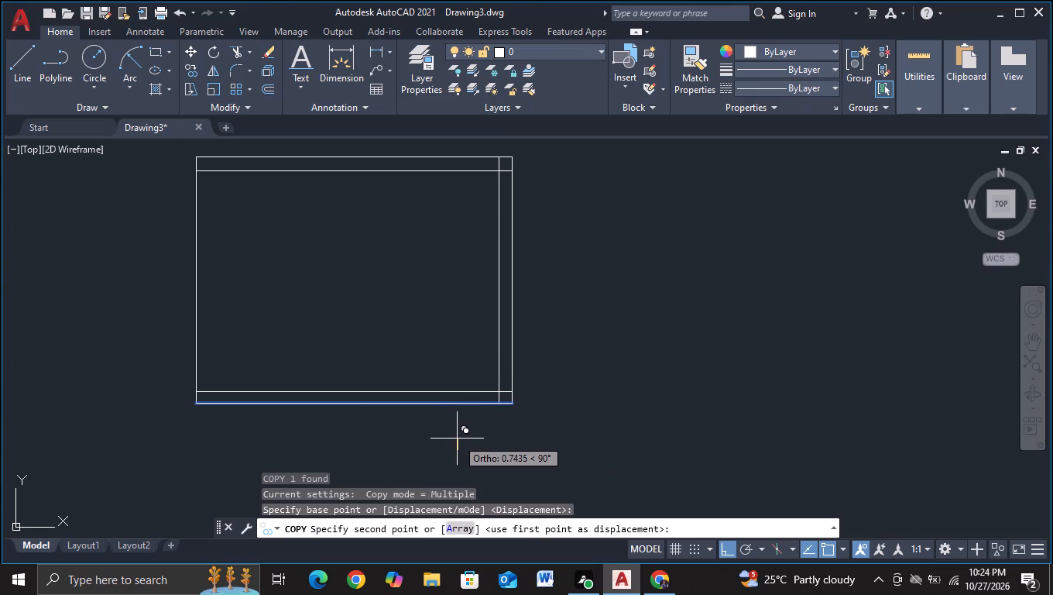
click(455, 437)
key(Escape)
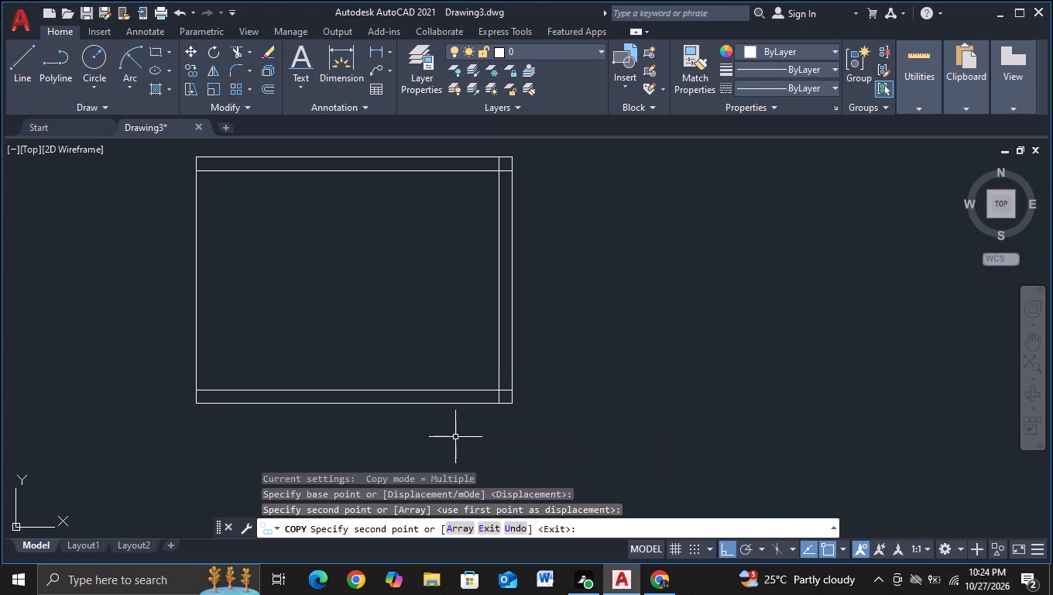
Copy the rectangle's left edge a short distance inward, matching the spacing of the other inner lines.
click(196, 350)
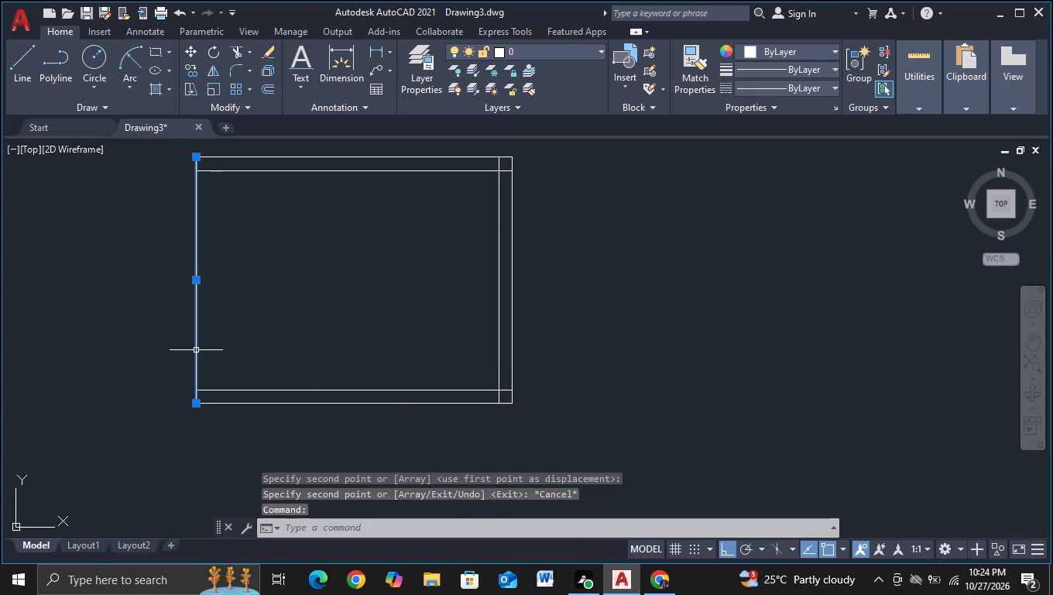
key(c)
click(274, 396)
click(277, 363)
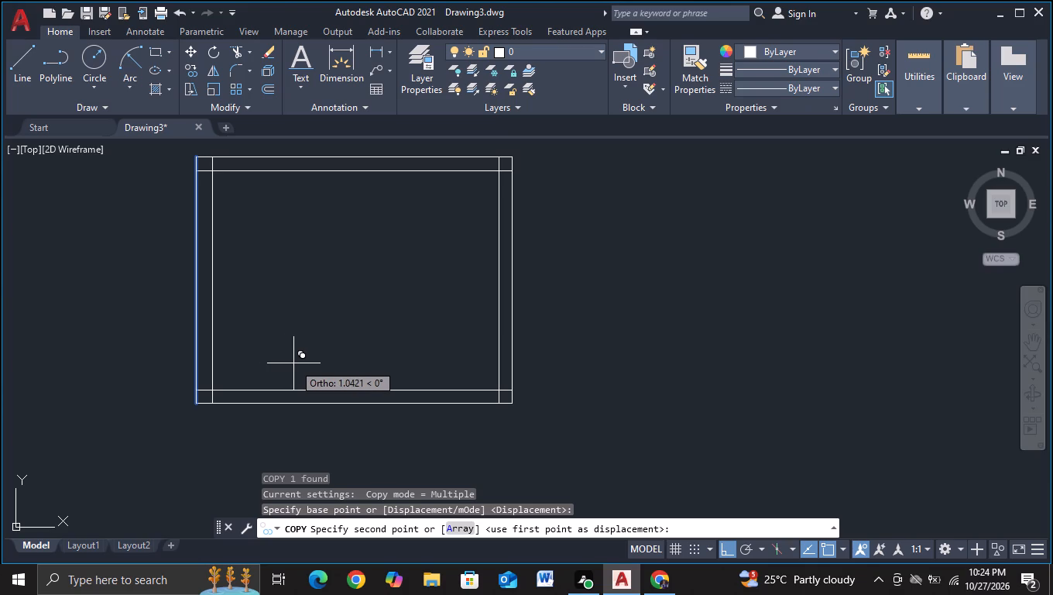
click(291, 363)
key(Escape)
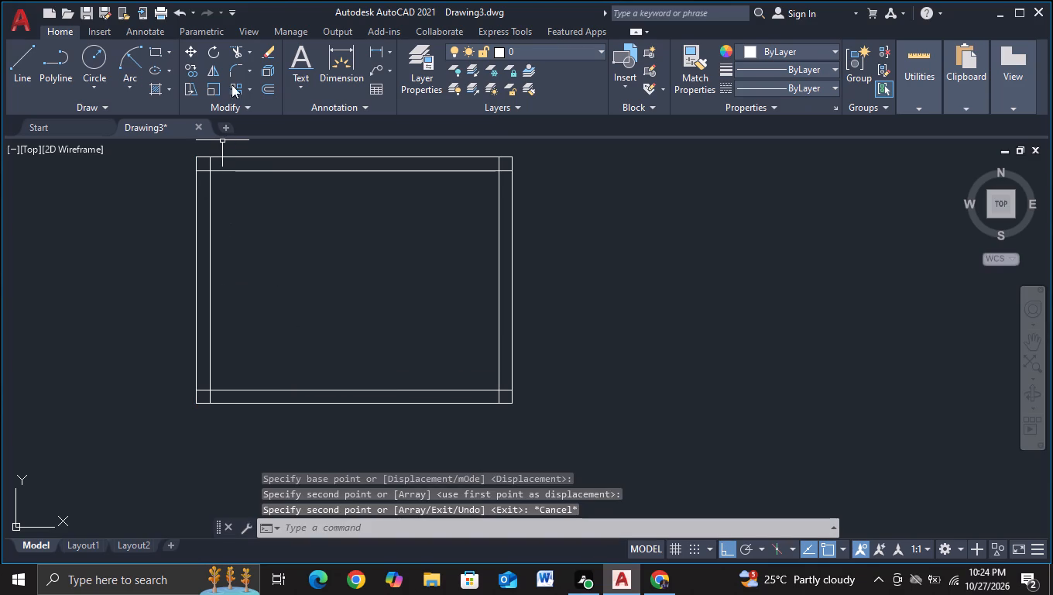
Trim the inner lines' overlapping ends at the upper-left corner of the double-line frame.
click(235, 57)
scroll(200, 179, up, 1)
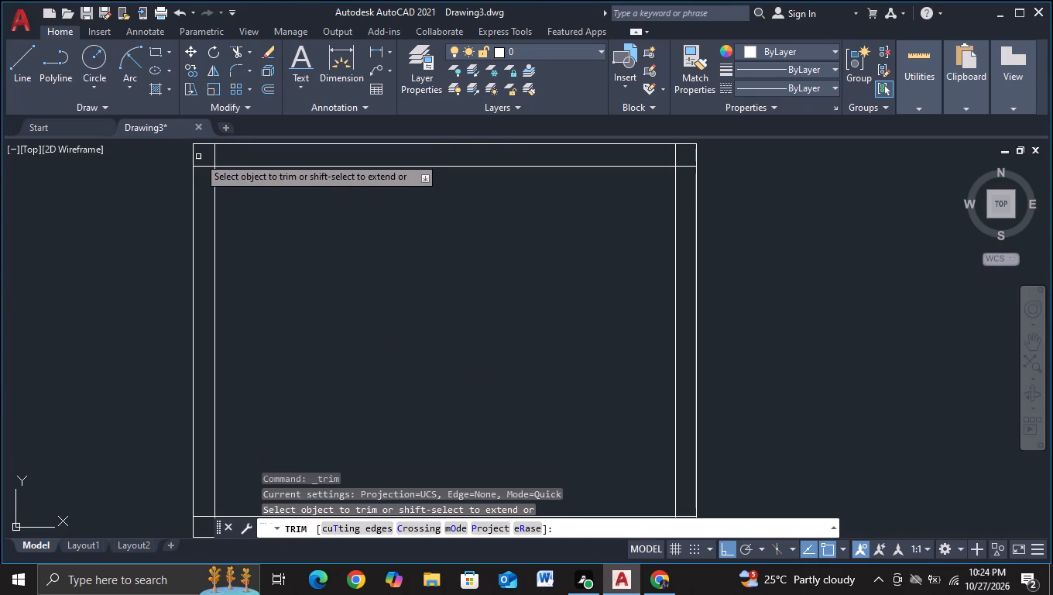
click(198, 156)
click(194, 175)
click(200, 156)
click(226, 156)
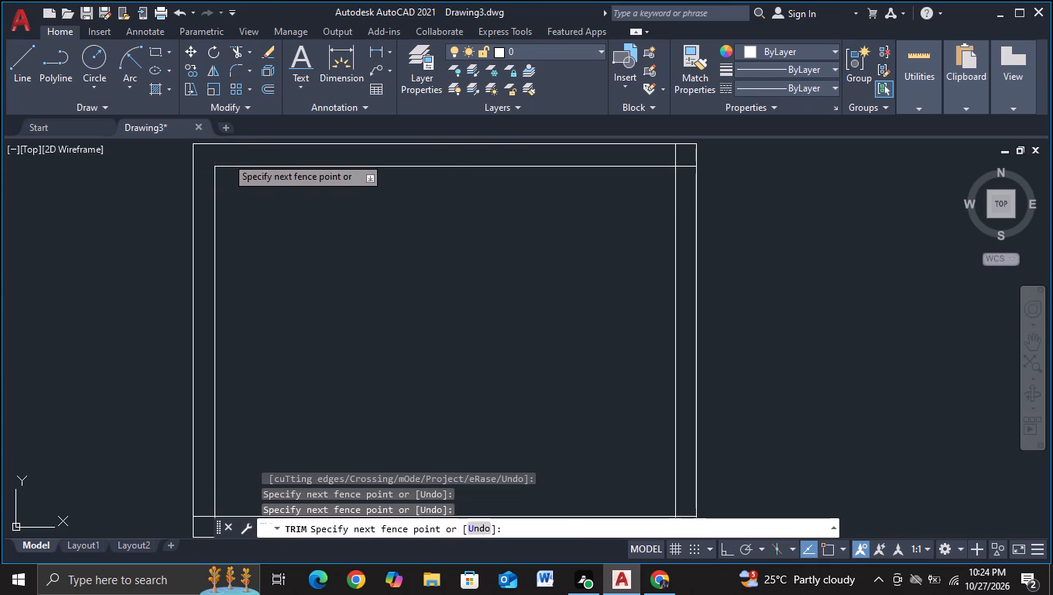
Trim the inner lines' overlapping ends at the upper-right corner of the frame.
middle_drag(589, 267, 356, 283)
click(431, 167)
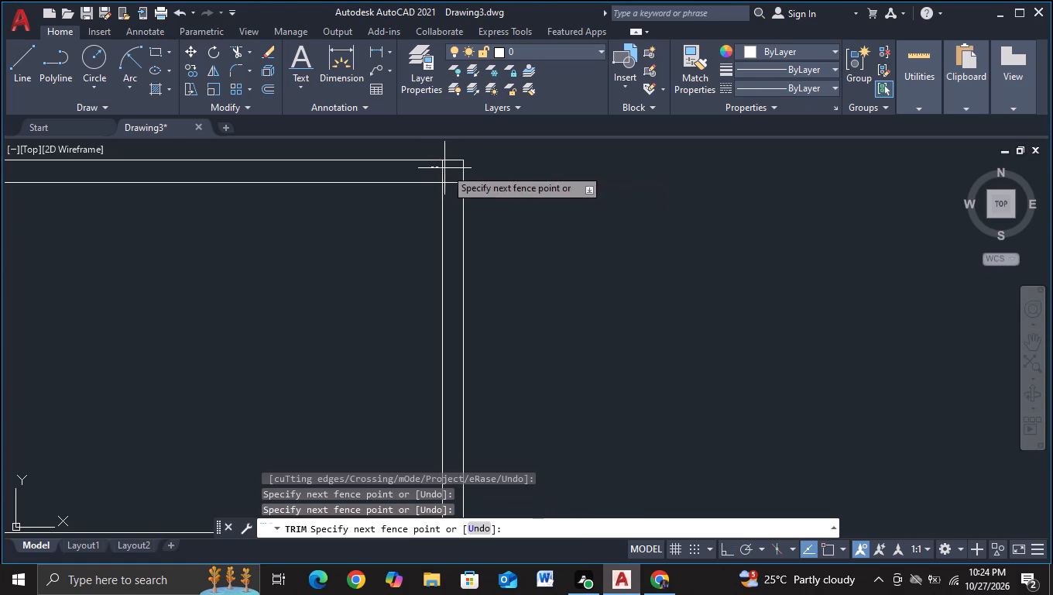
double_click(456, 169)
click(453, 177)
click(448, 201)
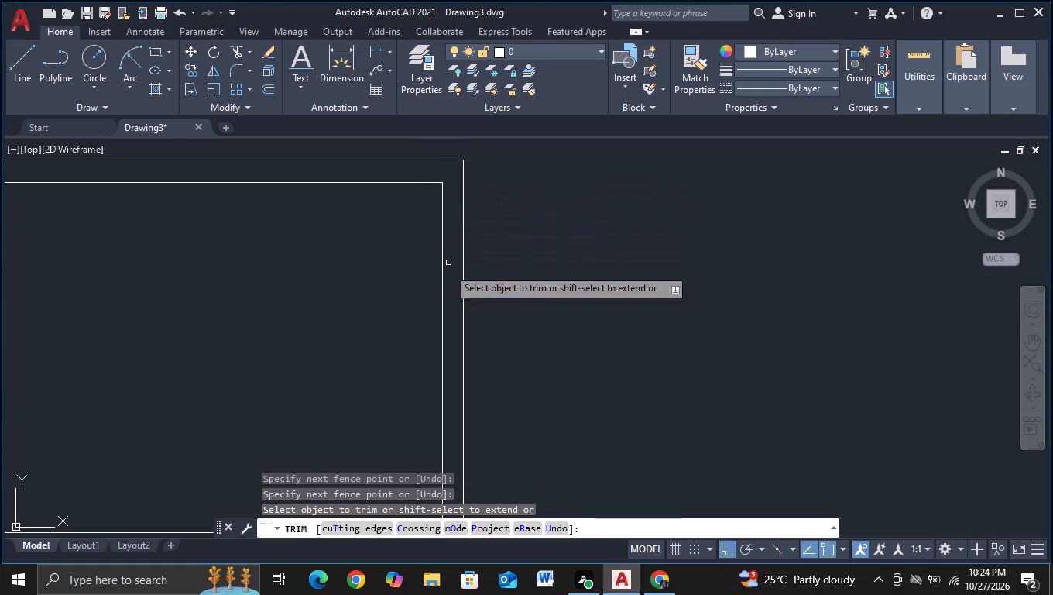
Trim the inner lines' overlapping ends at the lower-right corner of the frame.
scroll(457, 356, down, 1)
middle_drag(531, 379, 519, 210)
scroll(437, 296, up, 1)
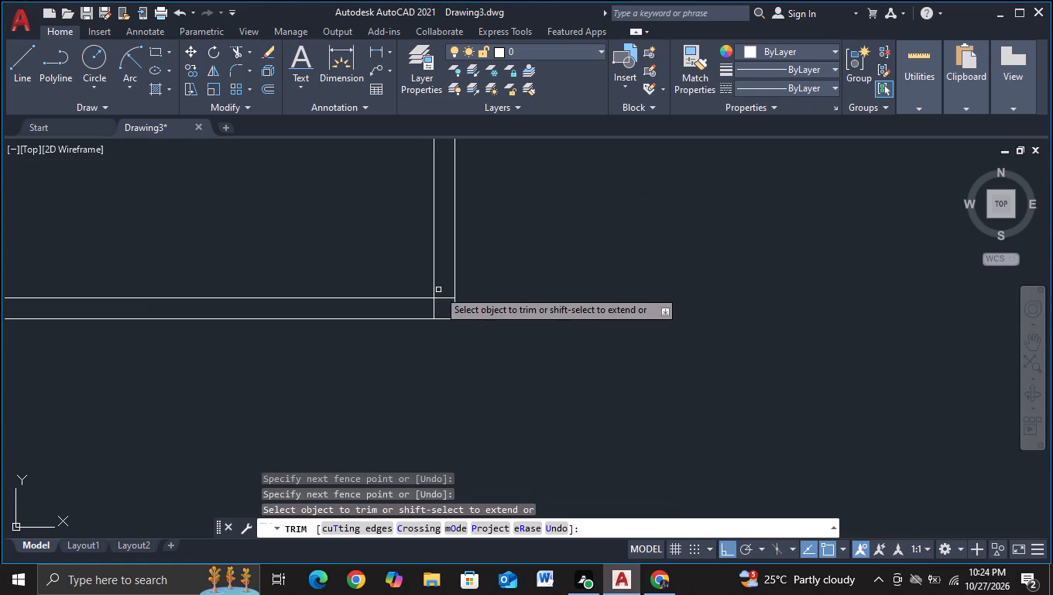
click(438, 290)
click(440, 306)
click(440, 306)
click(440, 306)
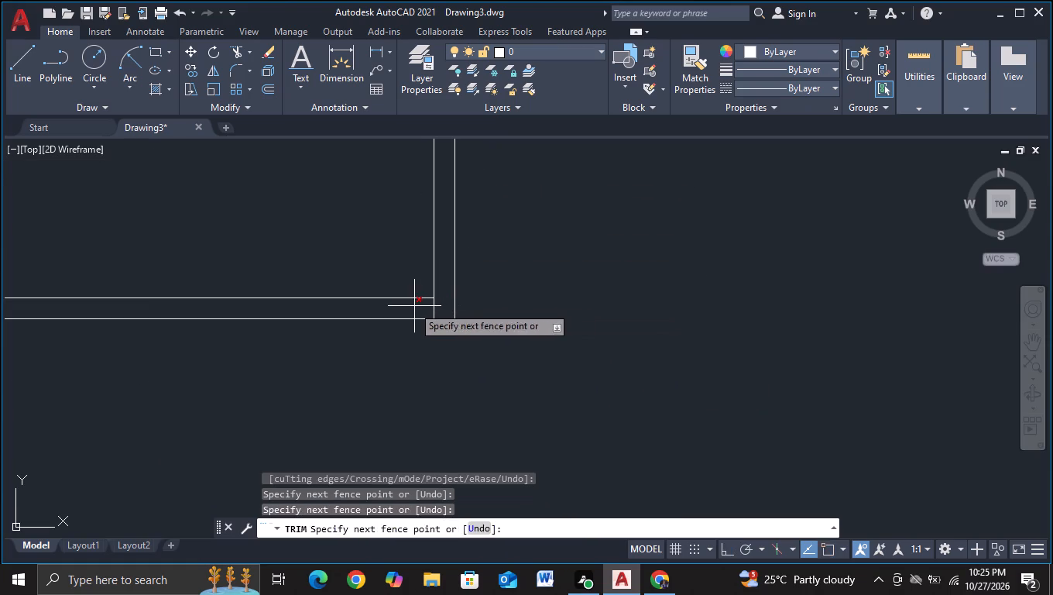
click(413, 306)
Trim the inner lines' overlapping ends at the lower-left corner of the double-line frame and finish trimming.
middle_drag(136, 411, 600, 380)
click(424, 254)
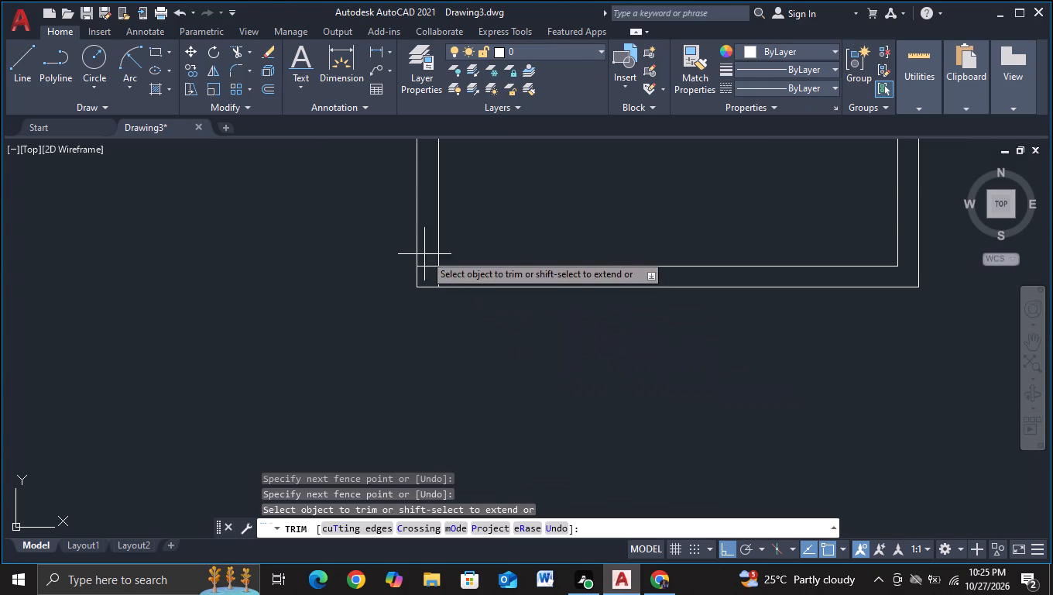
triple_click(424, 281)
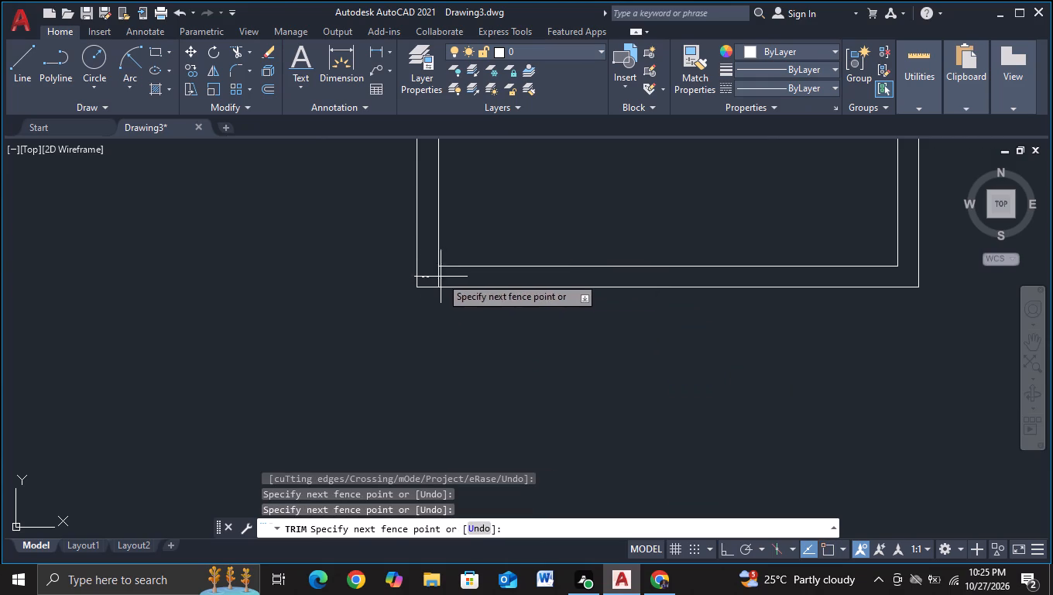
click(444, 277)
scroll(444, 299, down, 1)
middle_drag(444, 321, 358, 384)
scroll(437, 270, down, 2)
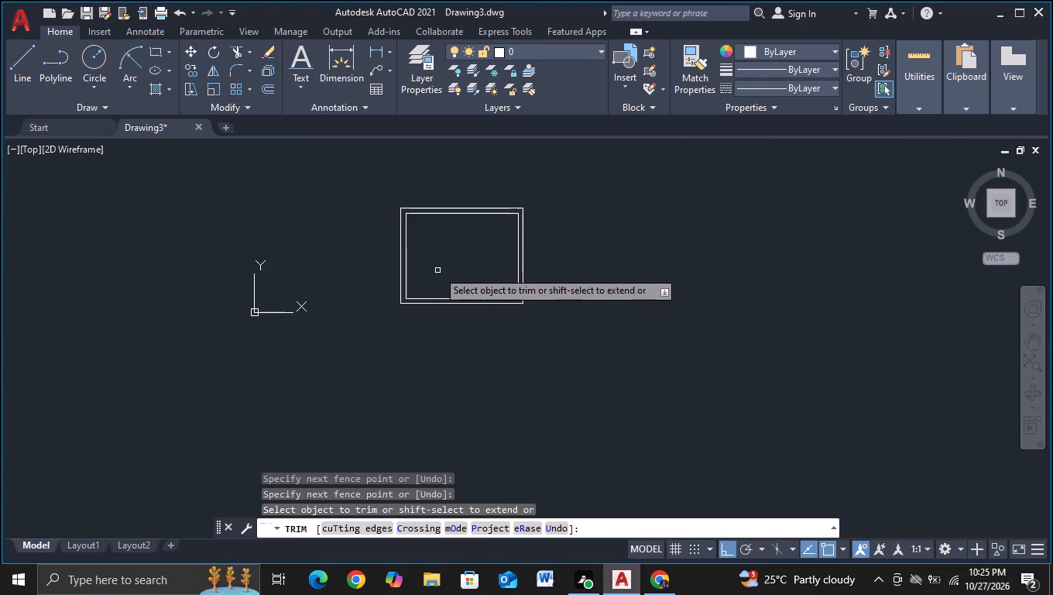
middle_drag(437, 270, 385, 272)
key(Escape)
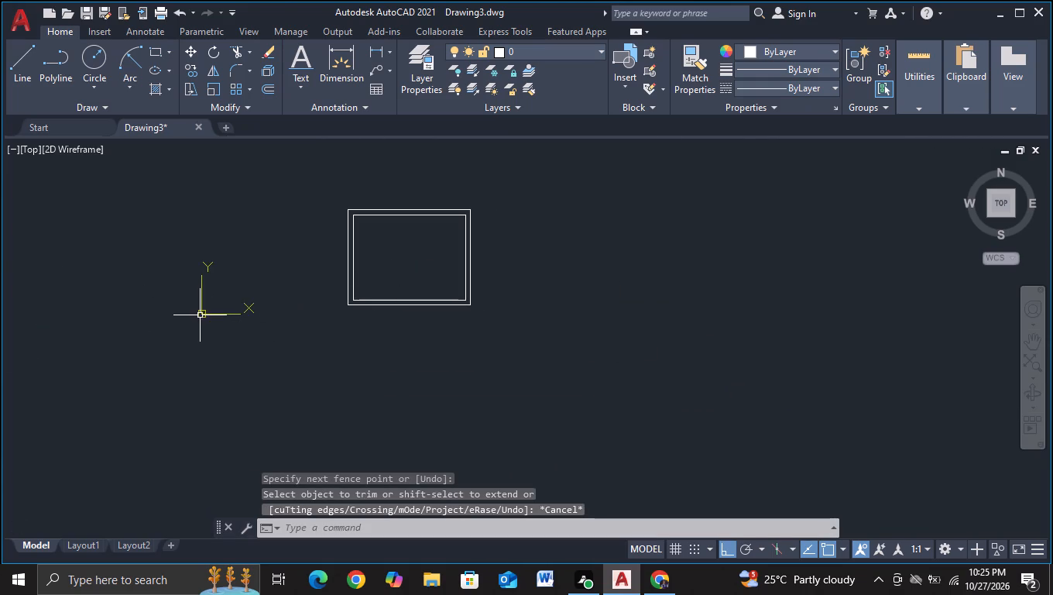
With Ortho off, move the UCS origin well away from the frame, below it and to its left.
click(201, 315)
click(238, 342)
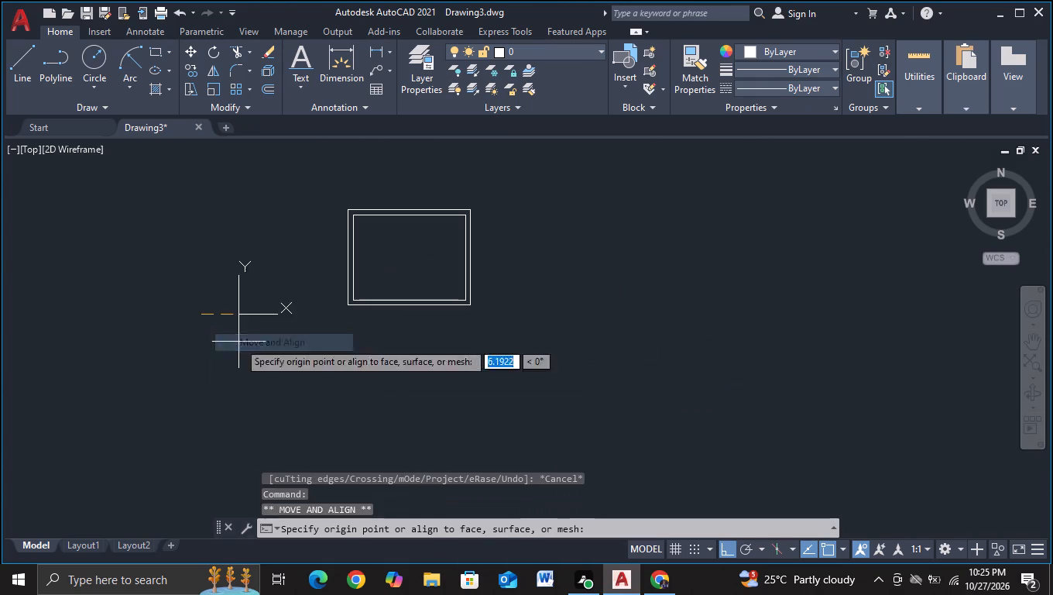
key(F8)
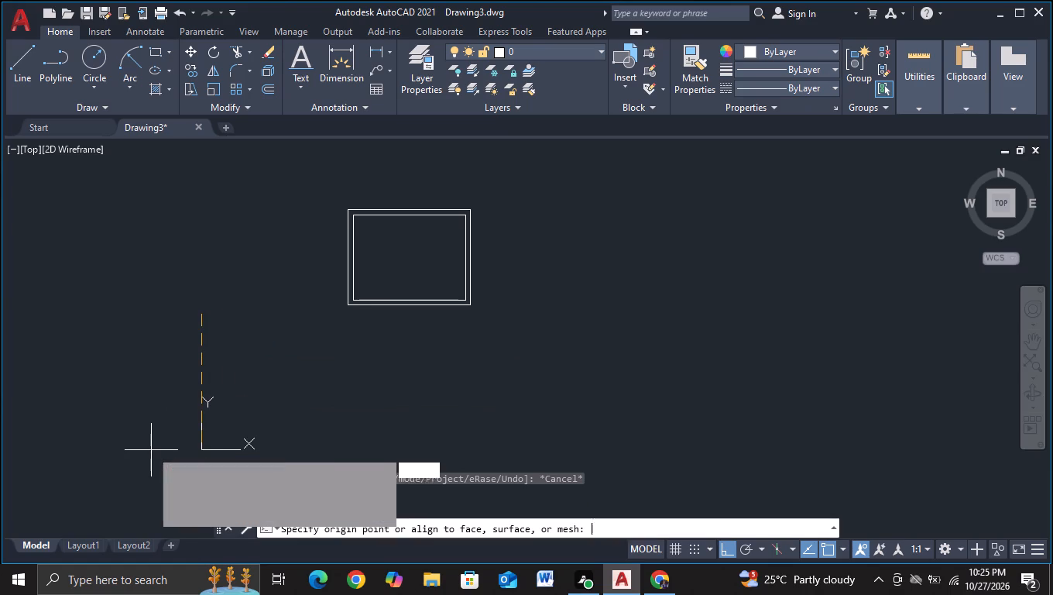
scroll(151, 450, down, 10)
scroll(269, 397, down, 4)
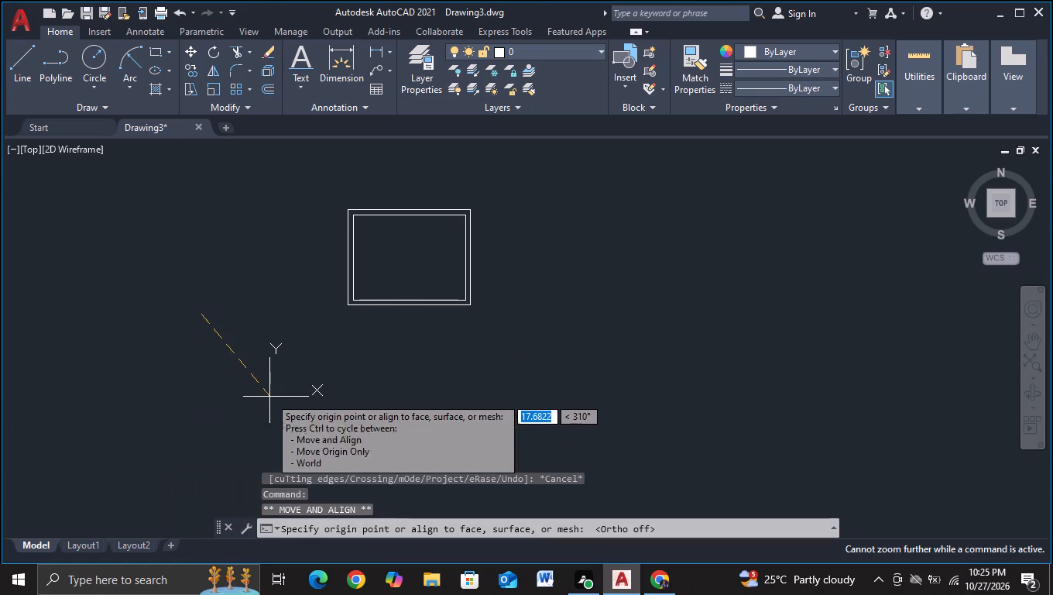
scroll(269, 397, down, 2)
scroll(438, 365, down, 3)
scroll(444, 372, up, 2)
scroll(451, 385, down, 2)
scroll(457, 408, up, 1)
scroll(457, 408, down, 7)
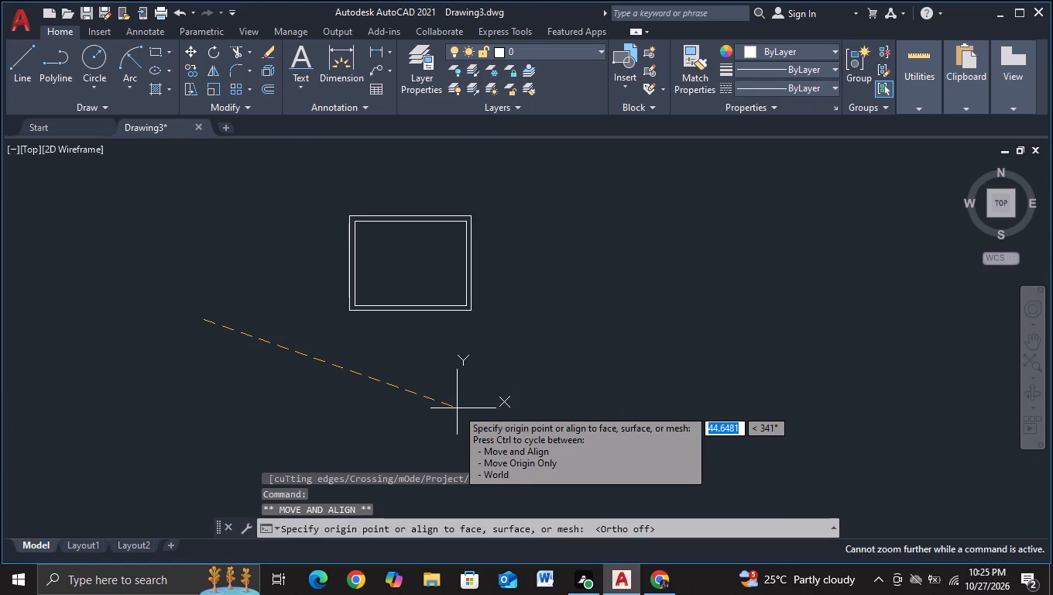
scroll(457, 408, down, 2)
scroll(614, 373, down, 3)
middle_drag(546, 387, 808, 373)
middle_drag(334, 398, 833, 358)
middle_drag(310, 387, 316, 387)
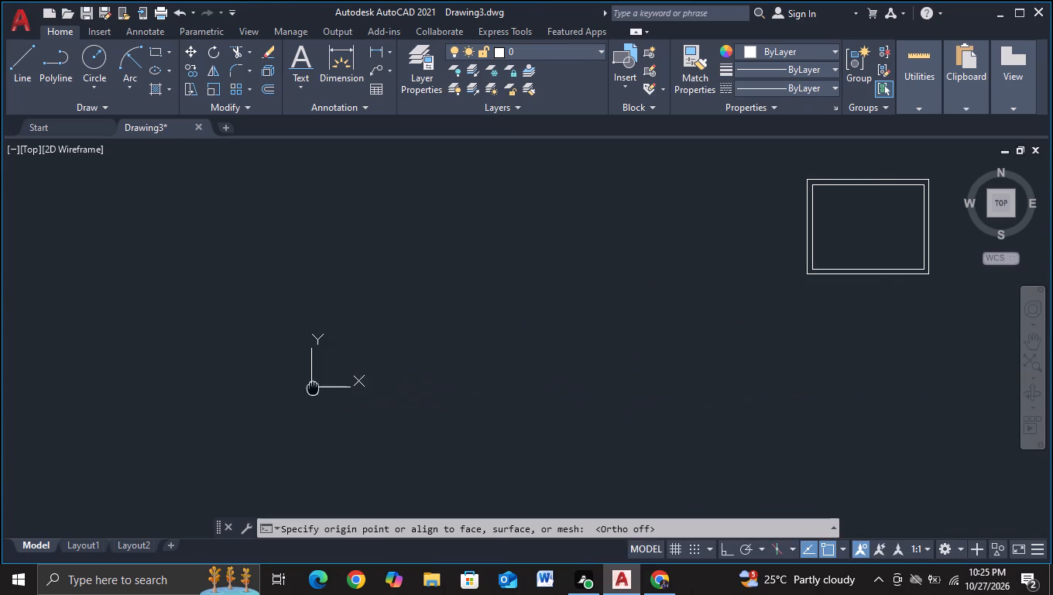
middle_drag(316, 387, 724, 356)
middle_drag(211, 397, 623, 332)
middle_drag(164, 408, 537, 369)
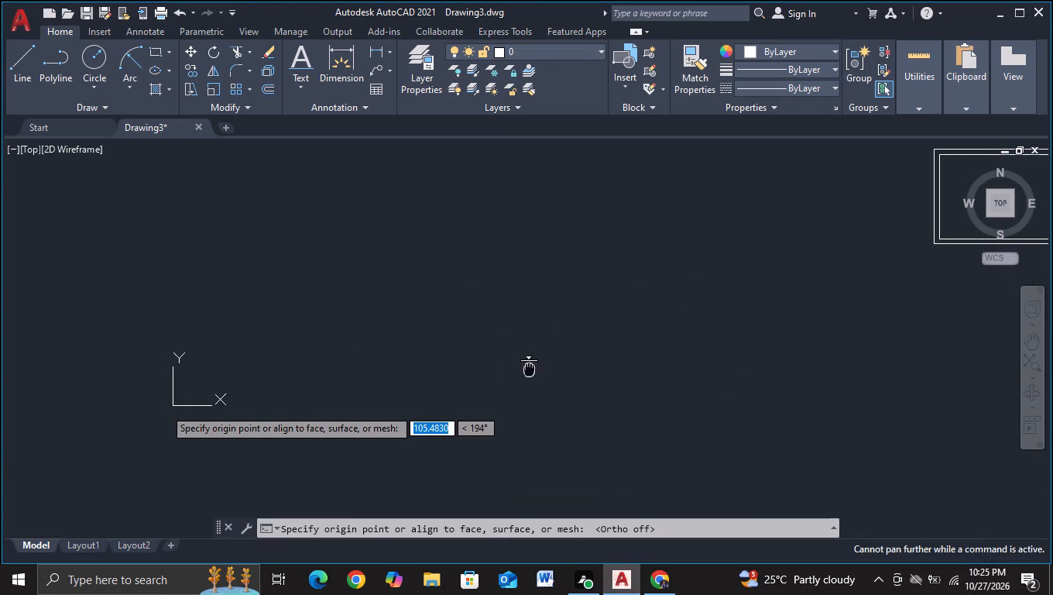
middle_drag(537, 369, 619, 361)
click(12, 511)
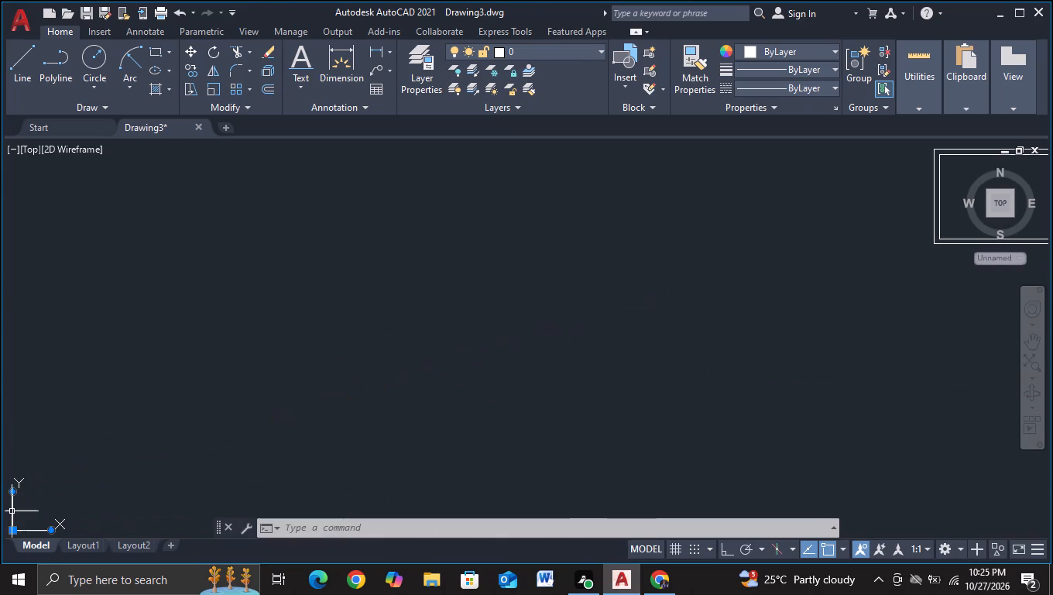
key(Escape)
Copy the frame's inner left line horizontally about 1.14 units into the interior, using a freely picked base point.
scroll(382, 409, down, 3)
middle_drag(499, 405, 242, 461)
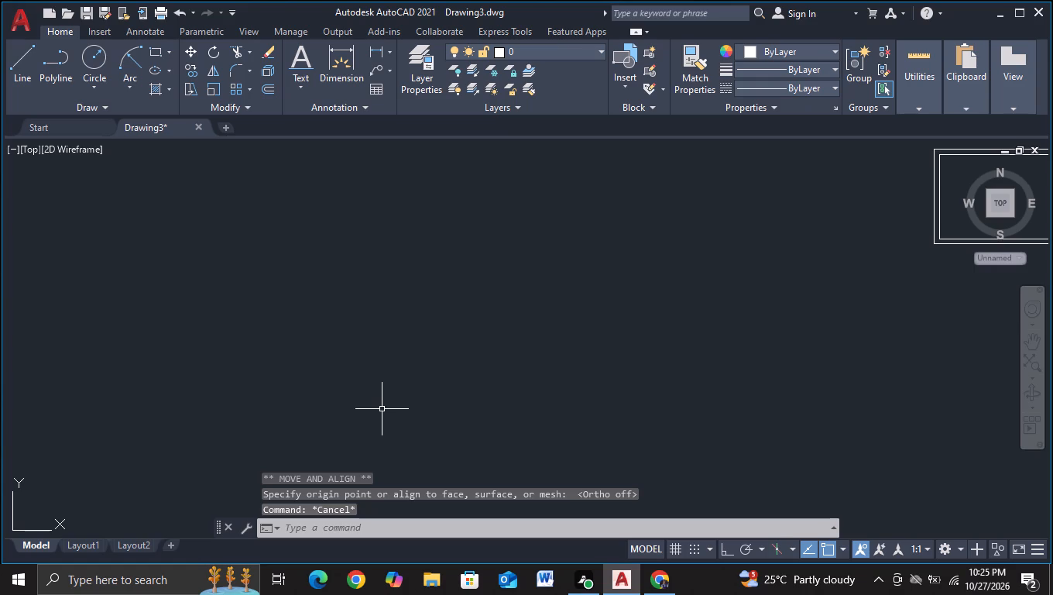
key(Escape)
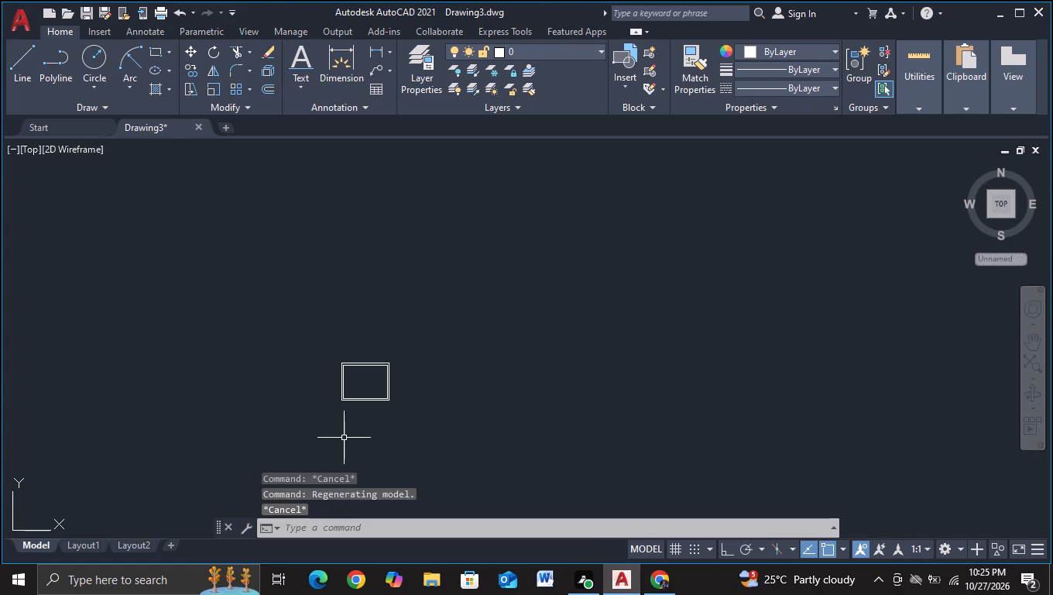
middle_drag(331, 434, 396, 406)
scroll(389, 407, up, 2)
middle_drag(389, 407, 152, 436)
middle_drag(234, 375, 295, 372)
scroll(295, 372, up, 1)
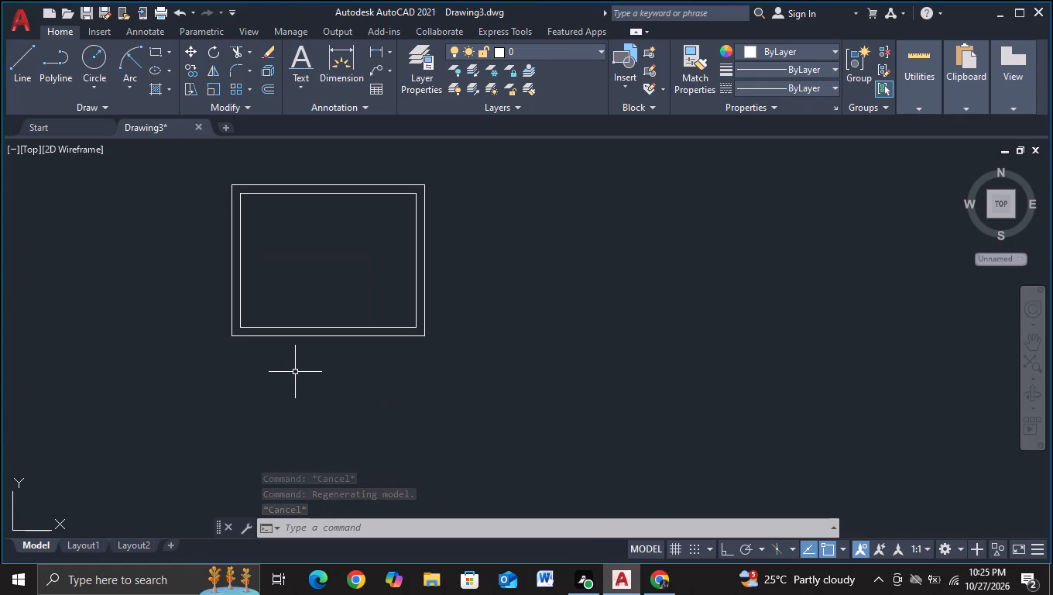
middle_drag(295, 372, 302, 431)
click(249, 318)
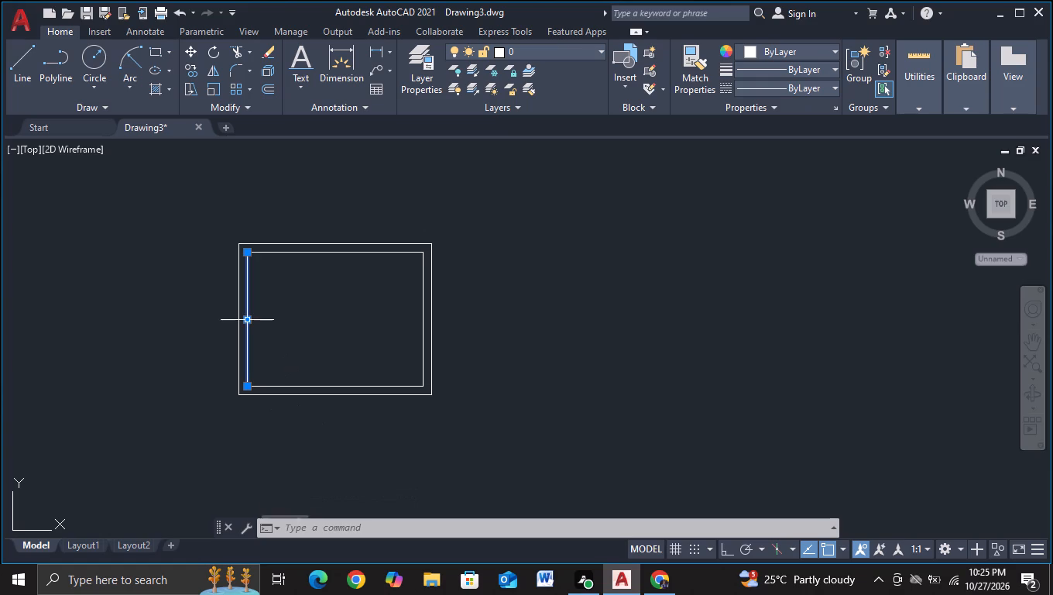
key(c)
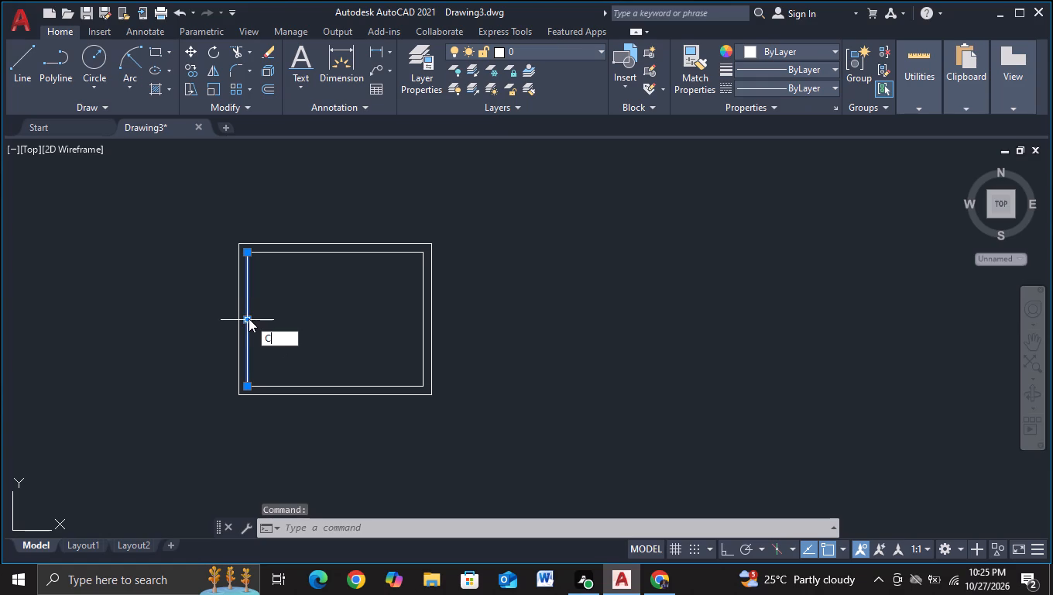
click(307, 365)
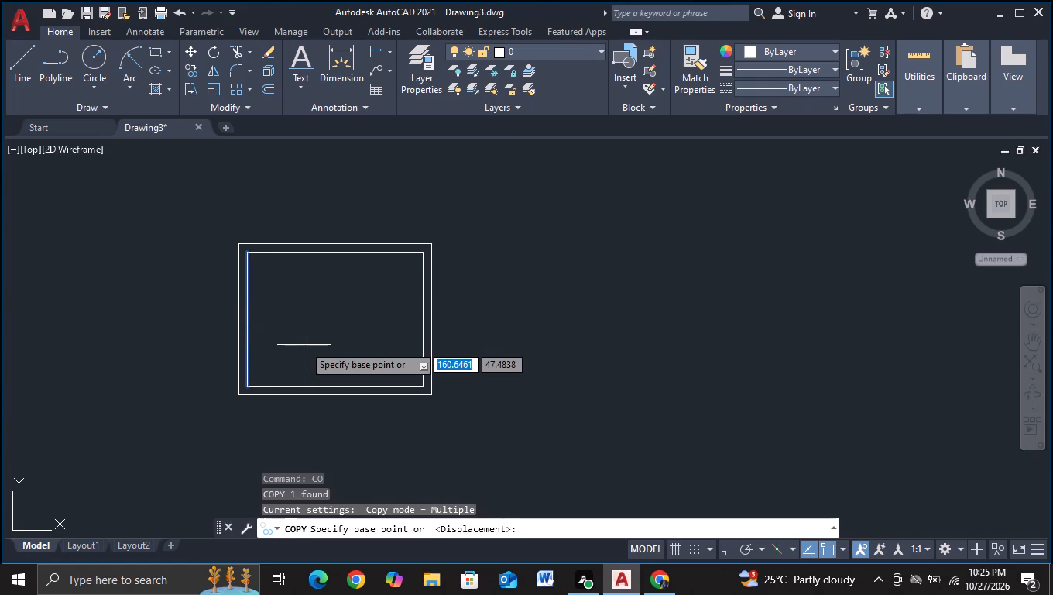
click(304, 345)
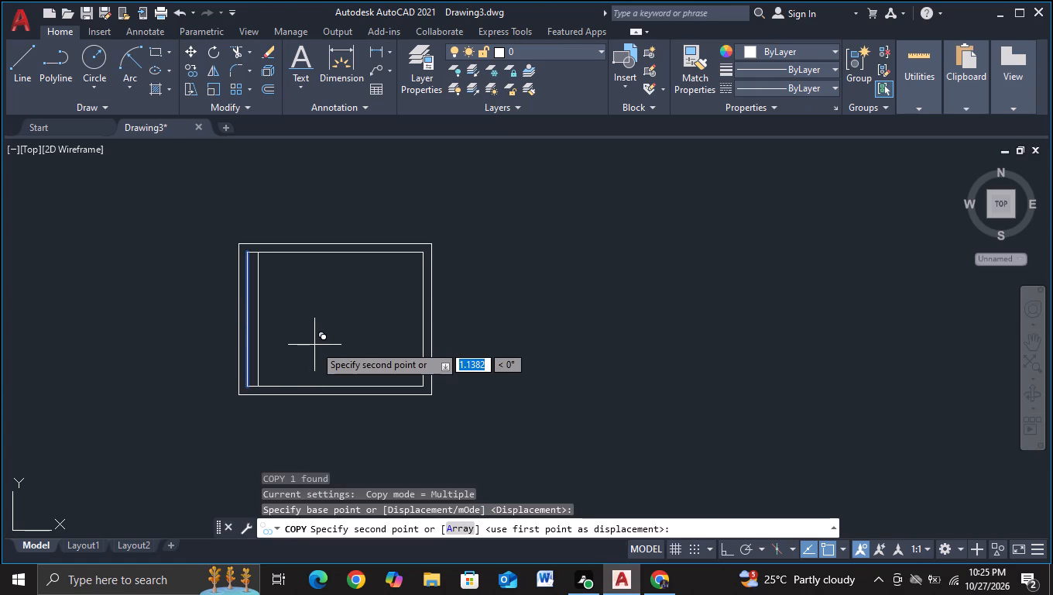
click(314, 345)
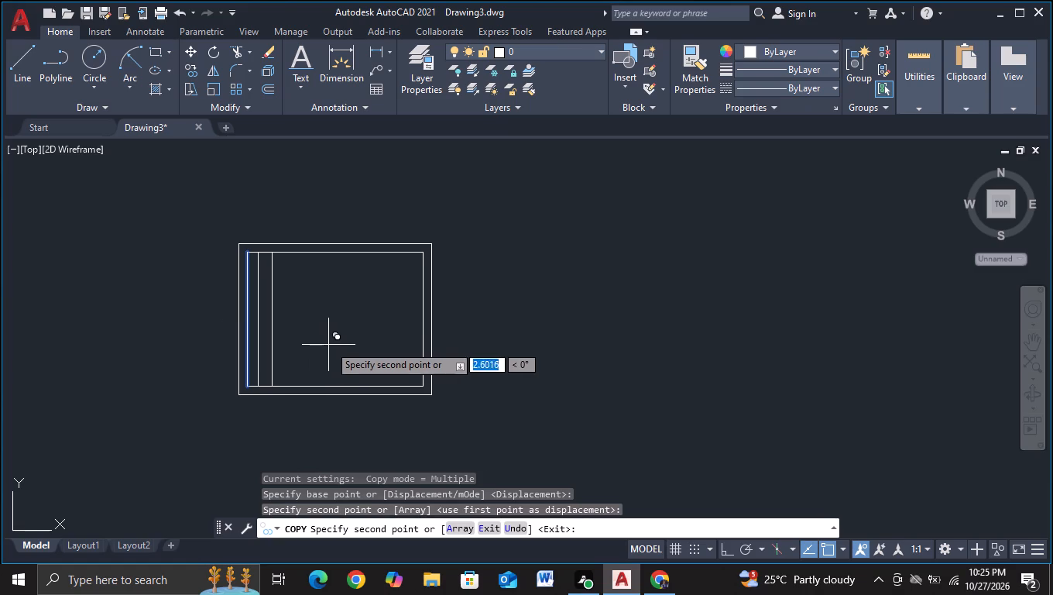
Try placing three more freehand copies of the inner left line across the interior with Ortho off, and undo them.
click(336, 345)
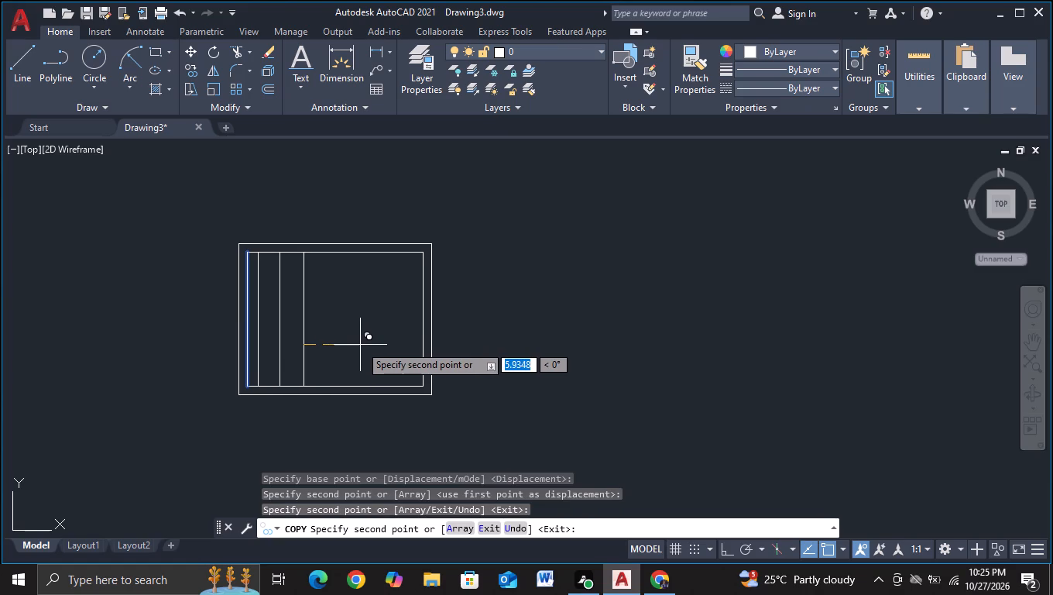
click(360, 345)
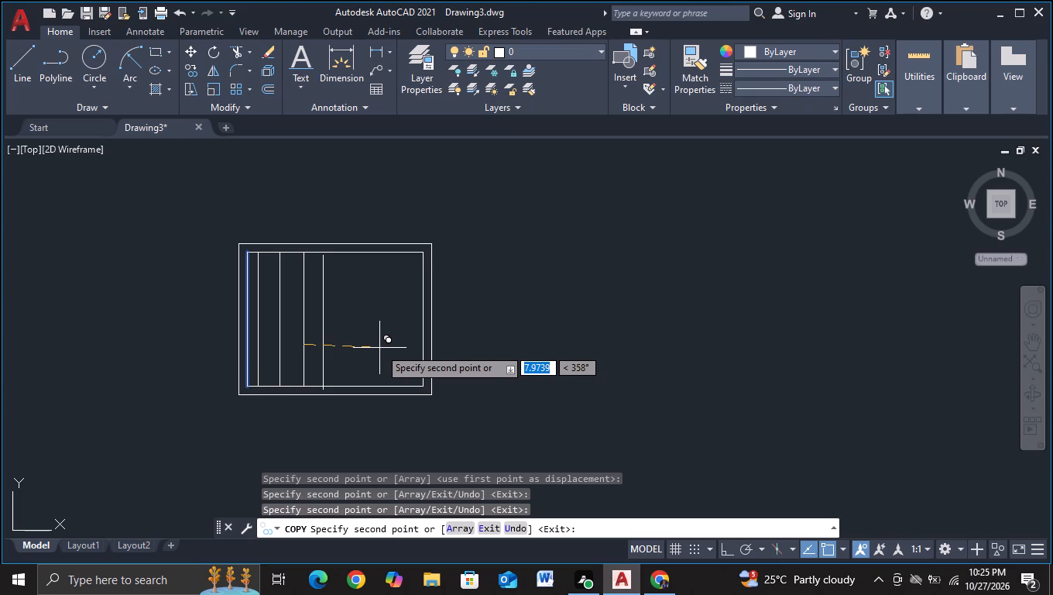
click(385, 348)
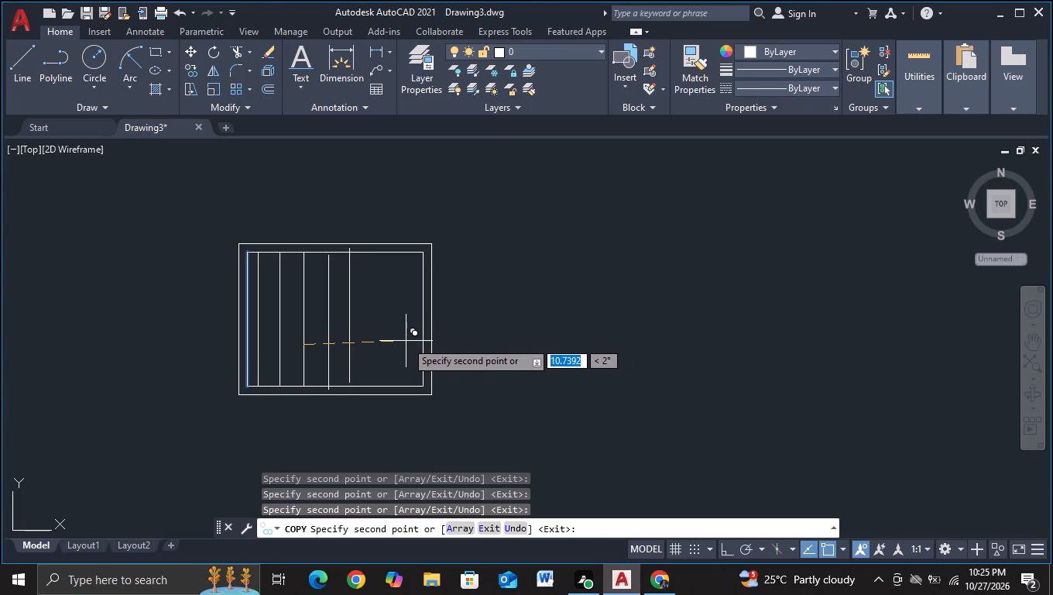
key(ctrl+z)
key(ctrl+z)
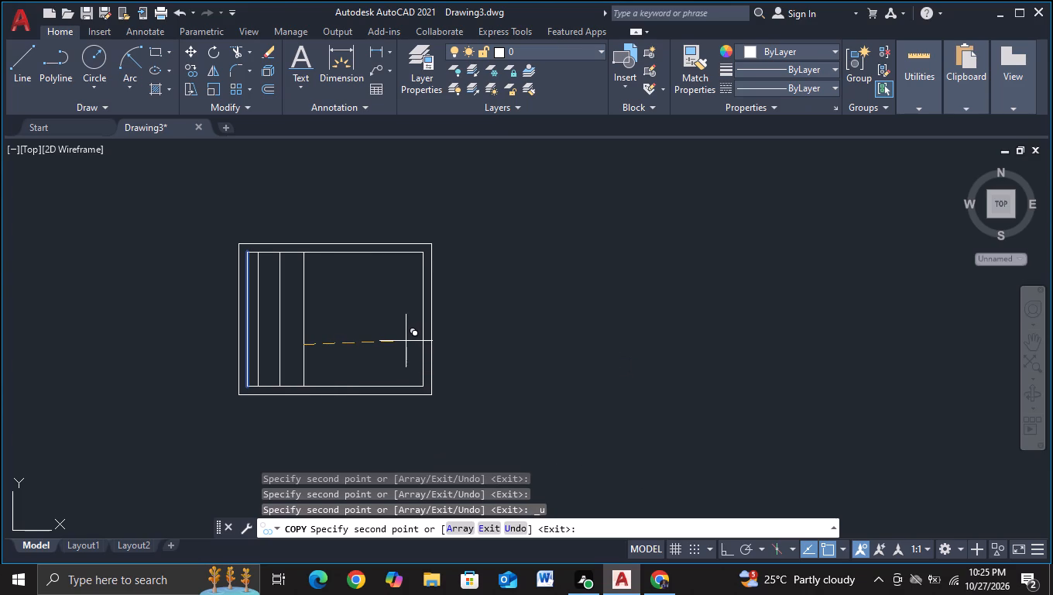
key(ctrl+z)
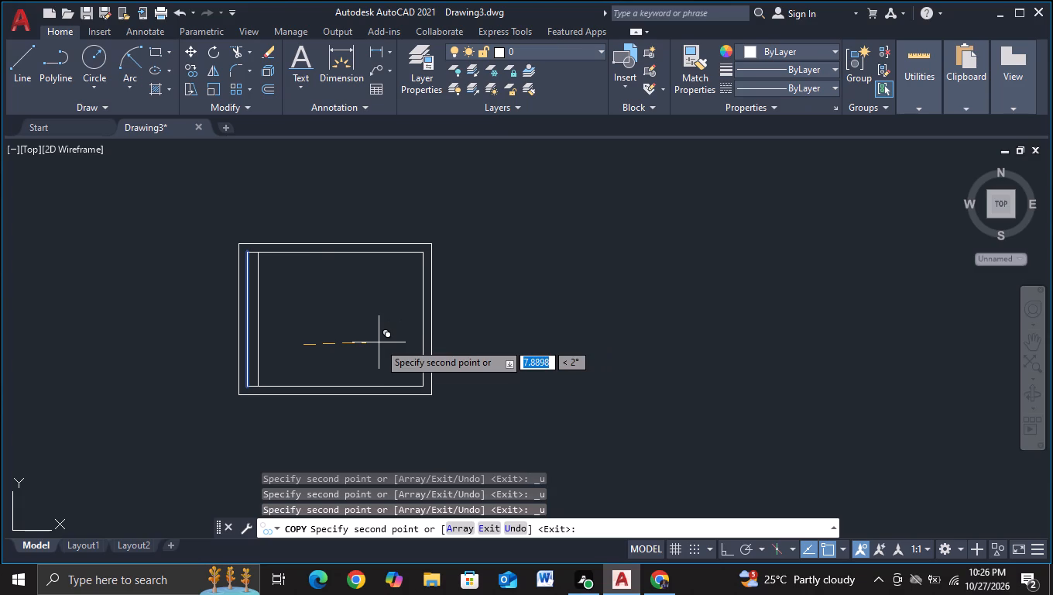
With Ortho on, place six more copies across the interior at roughly 2.6-unit spacing, turning object snap off for the last two.
key(F8)
scroll(379, 342, up, 2)
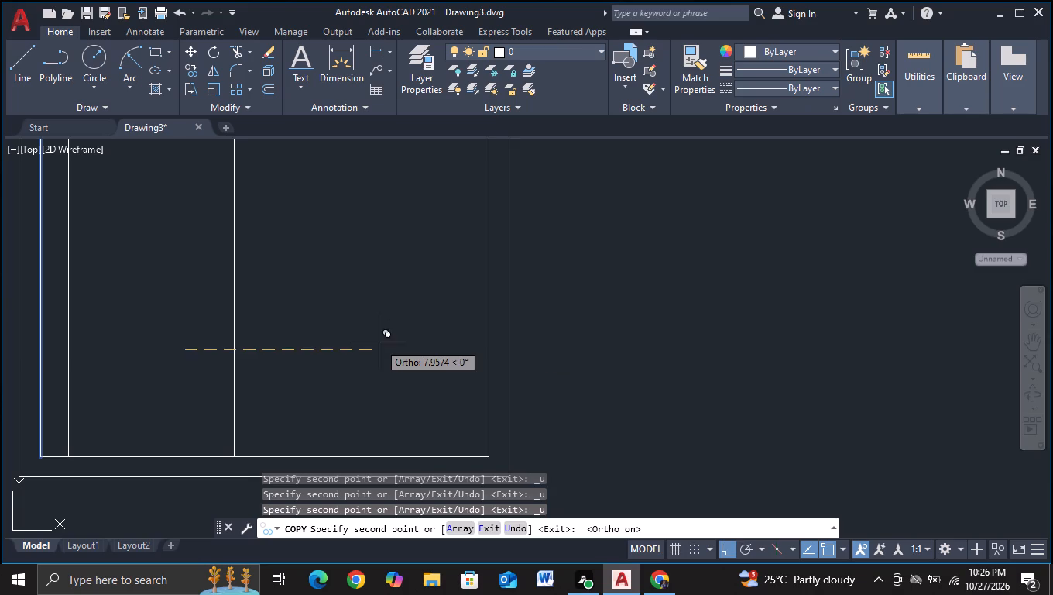
middle_drag(379, 342, 469, 422)
middle_drag(358, 346, 483, 404)
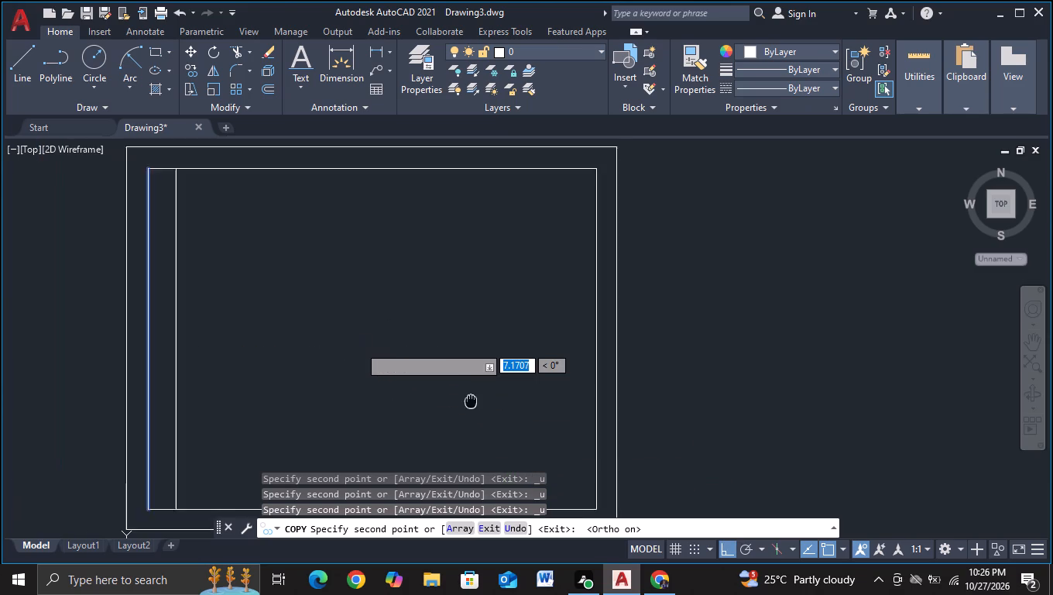
middle_drag(483, 404, 474, 361)
scroll(474, 361, down, 1)
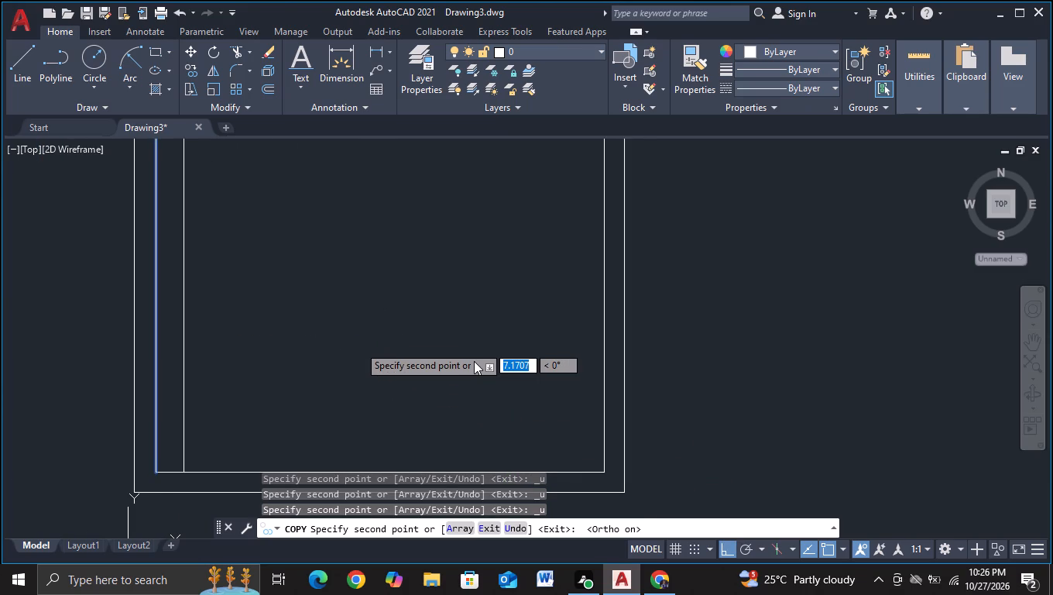
scroll(416, 331, down, 1)
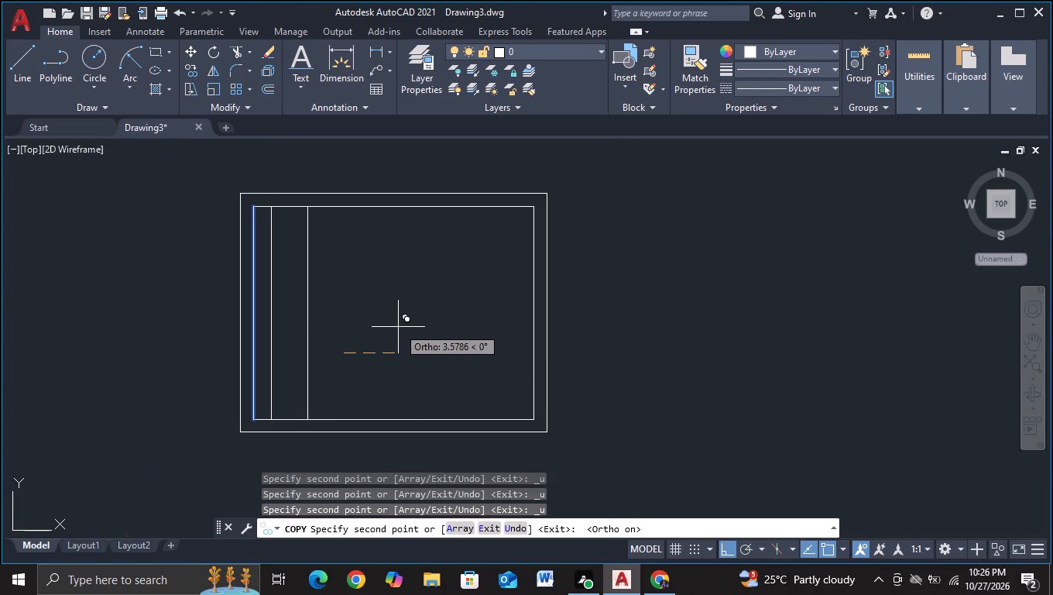
click(398, 327)
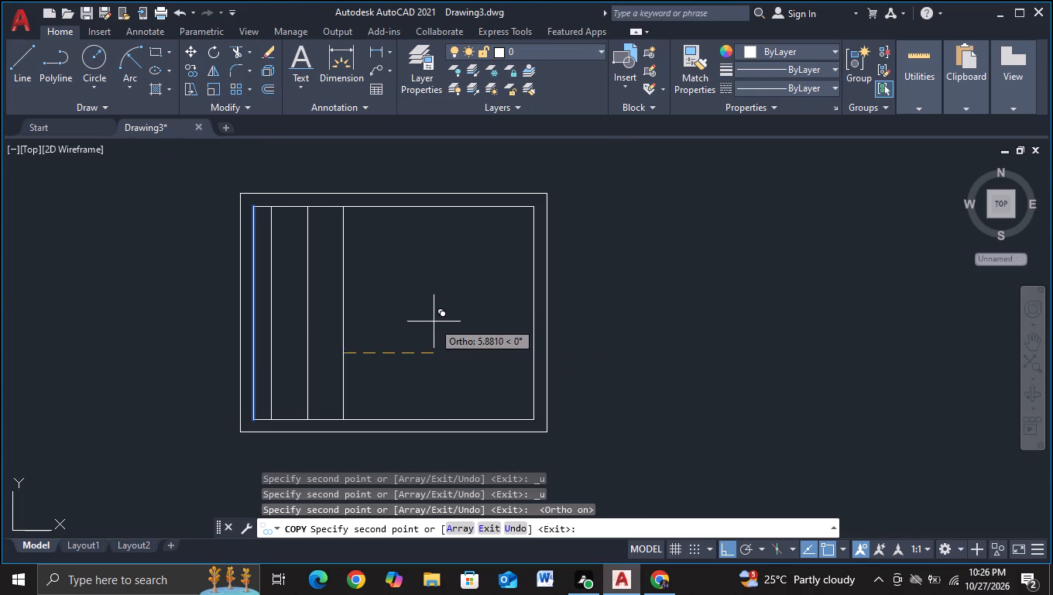
click(439, 322)
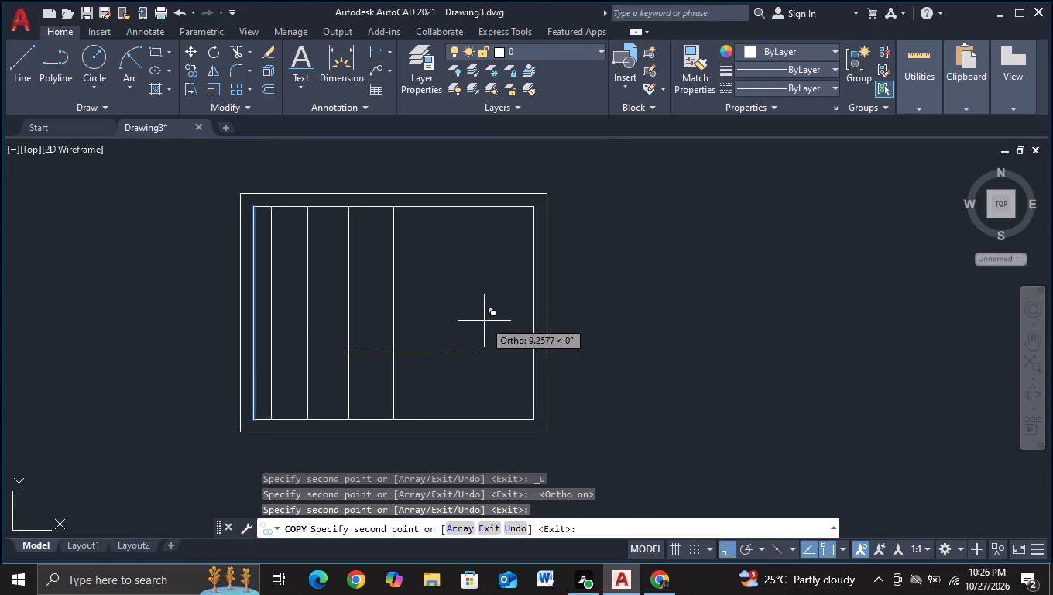
click(479, 322)
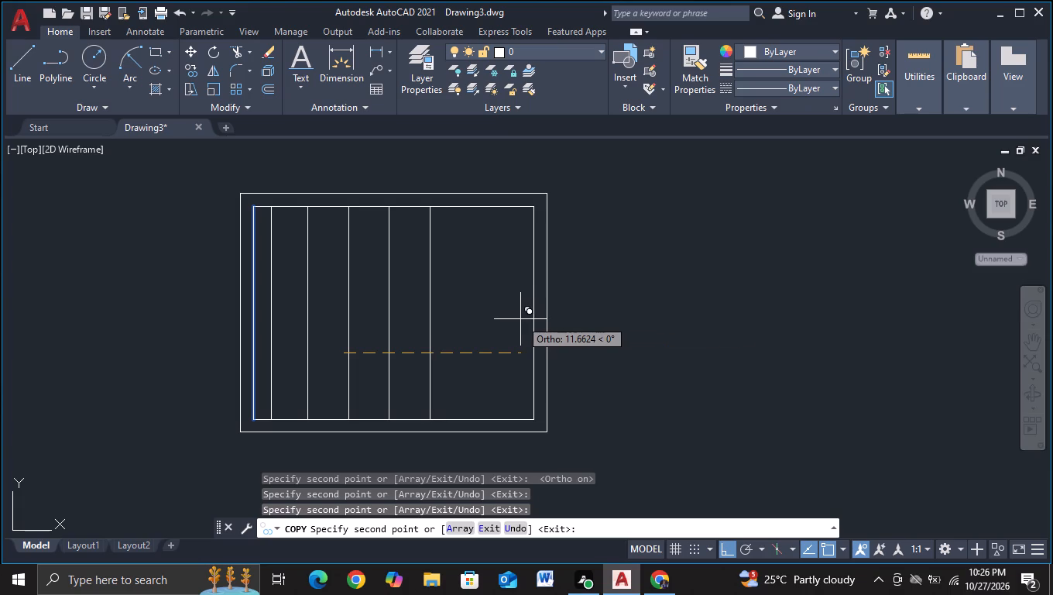
click(520, 319)
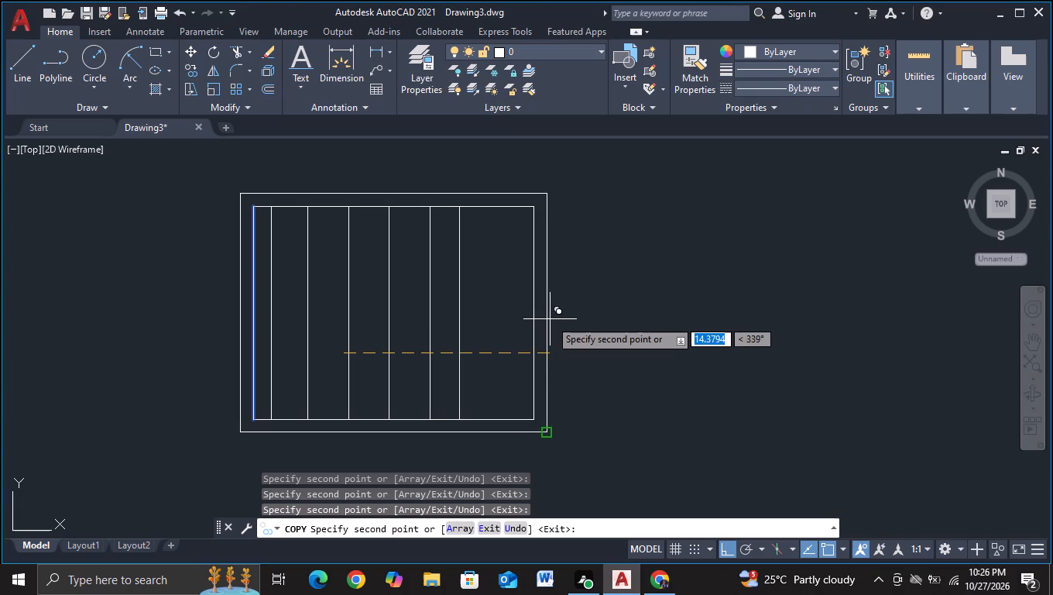
key(F3)
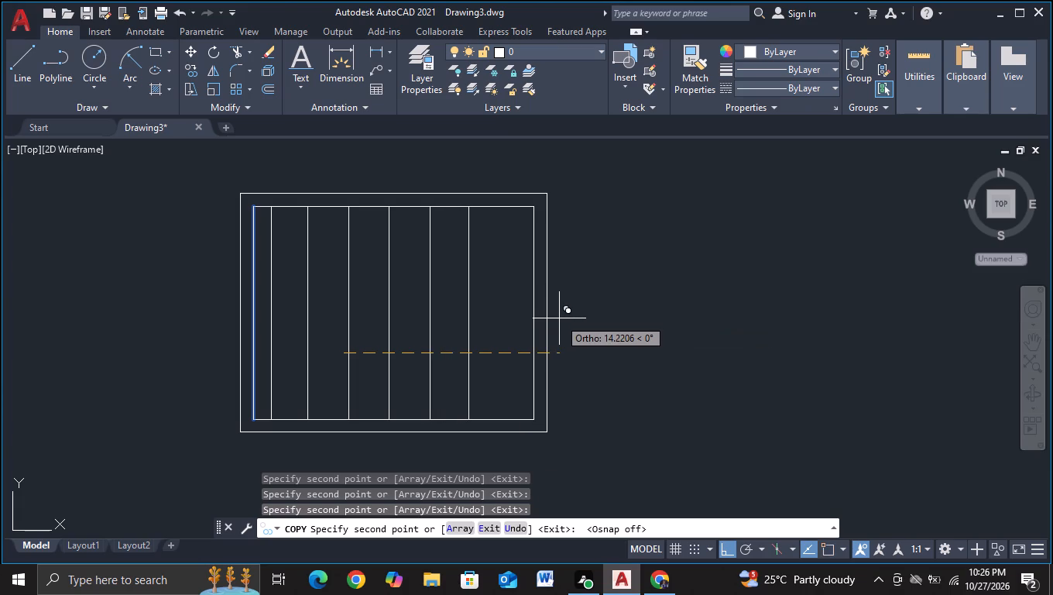
click(560, 318)
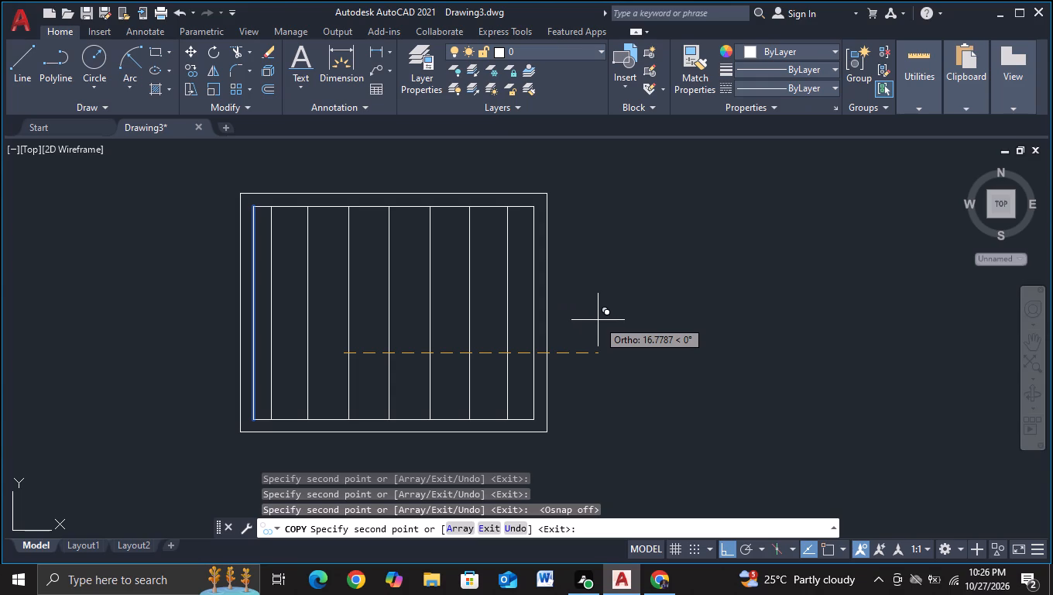
click(598, 320)
key(Escape)
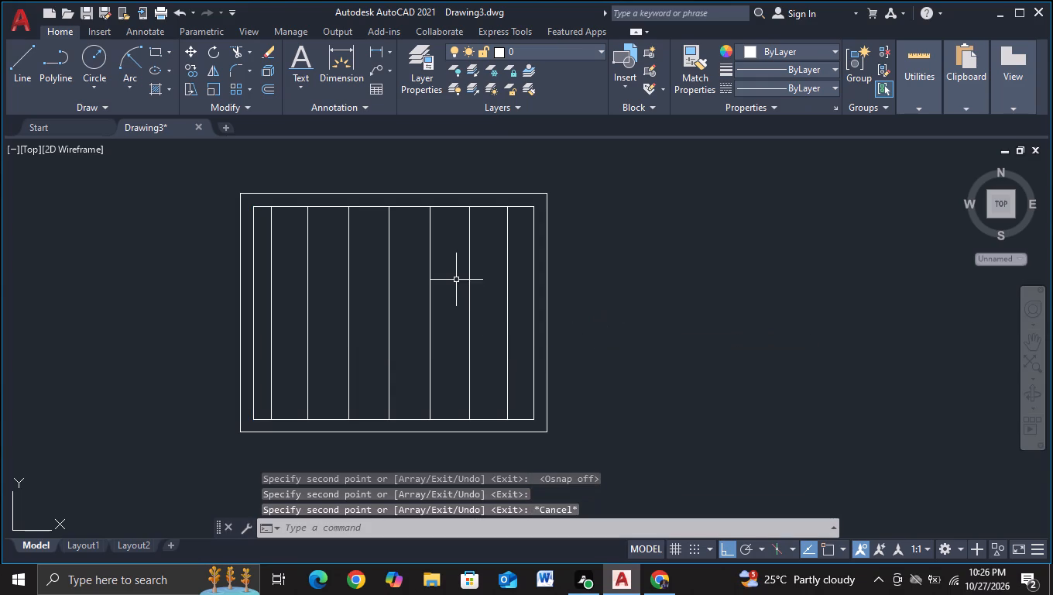
Copy the frame's inner top line straight down four times, forming two close pairs starting about 4.65 and 9.5 units below it.
click(451, 206)
key(c)
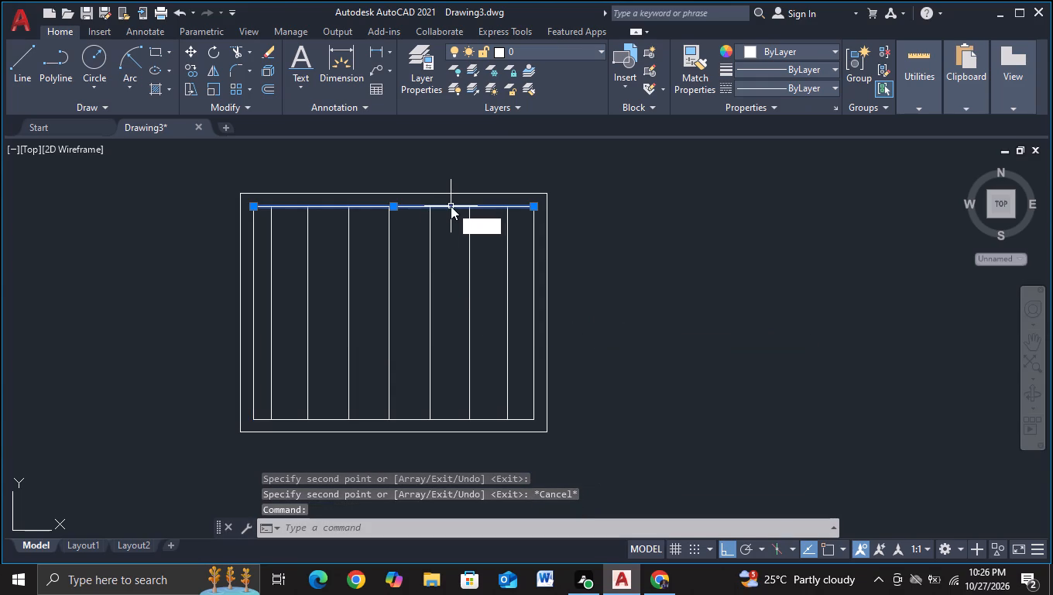
click(505, 254)
click(645, 215)
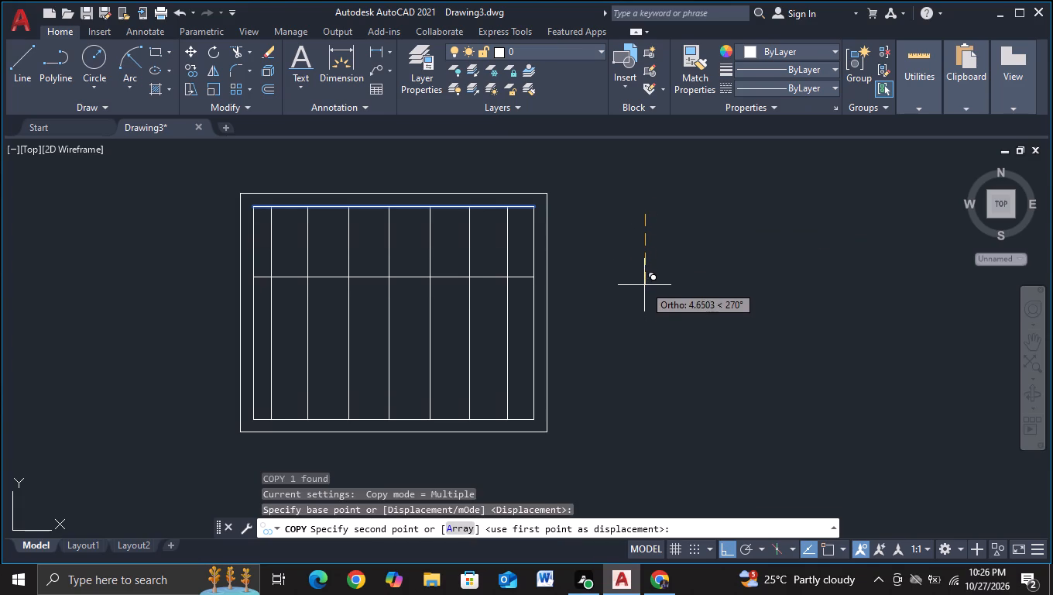
click(644, 285)
click(642, 294)
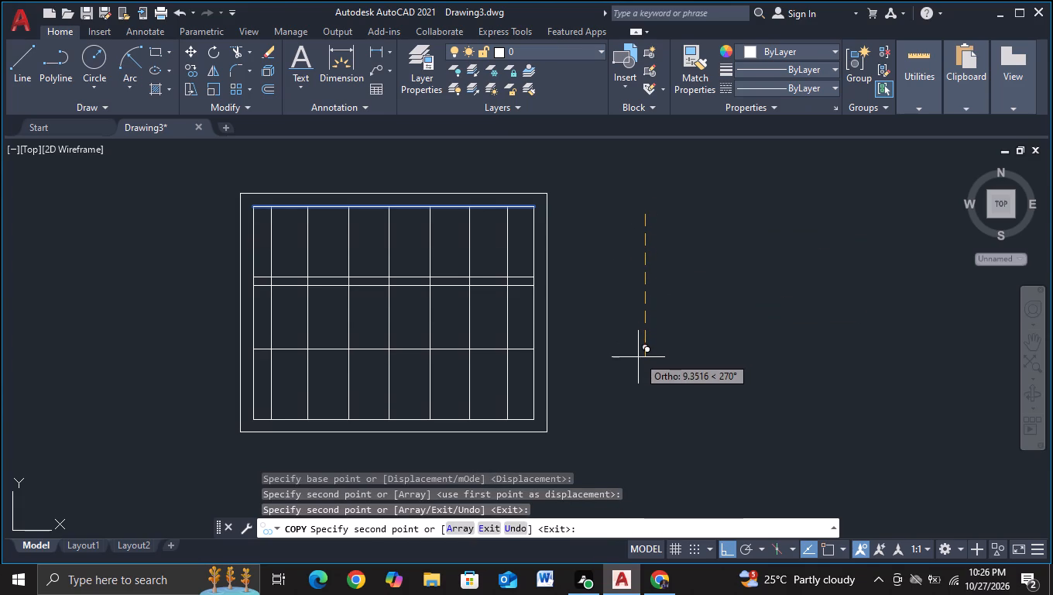
click(638, 359)
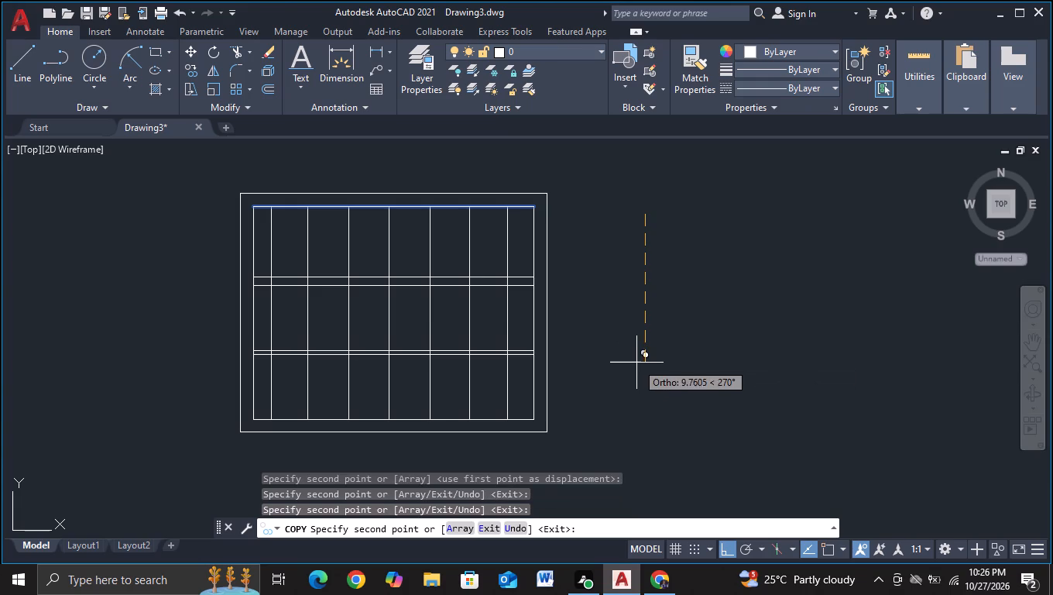
click(636, 366)
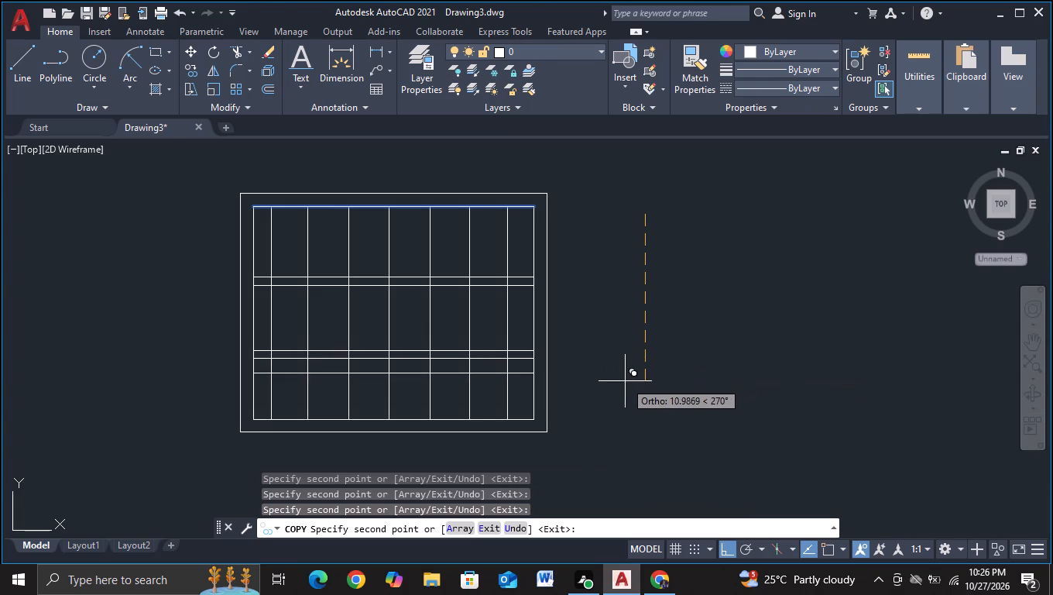
key(Escape)
With object snap on, draw a short vertical line down from the frame's outer bottom line, aligned with the second interior vertical line.
scroll(625, 381, down, 1)
middle_drag(625, 381, 587, 394)
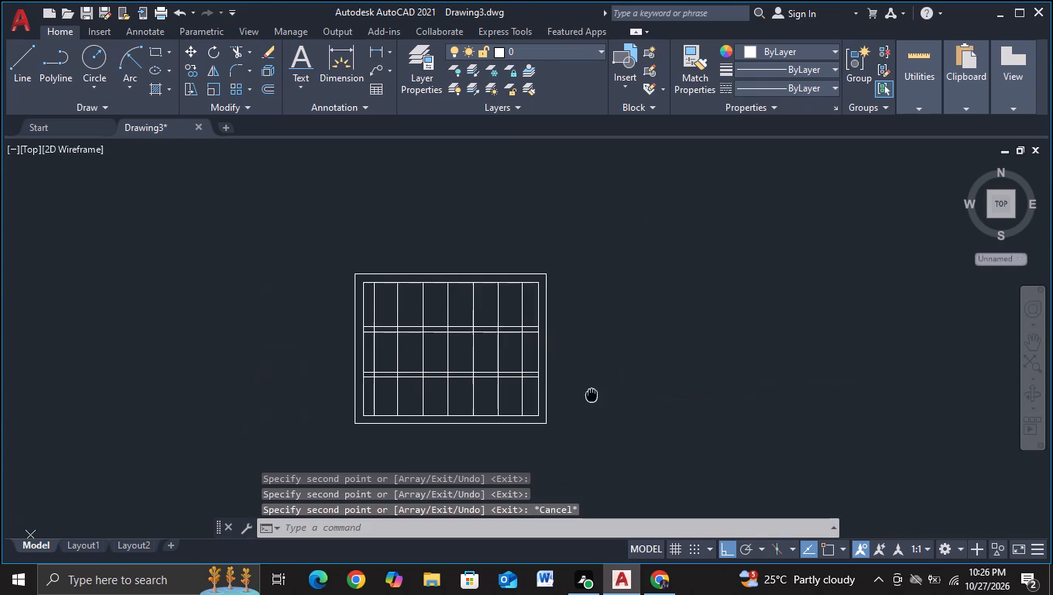
middle_drag(587, 394, 472, 354)
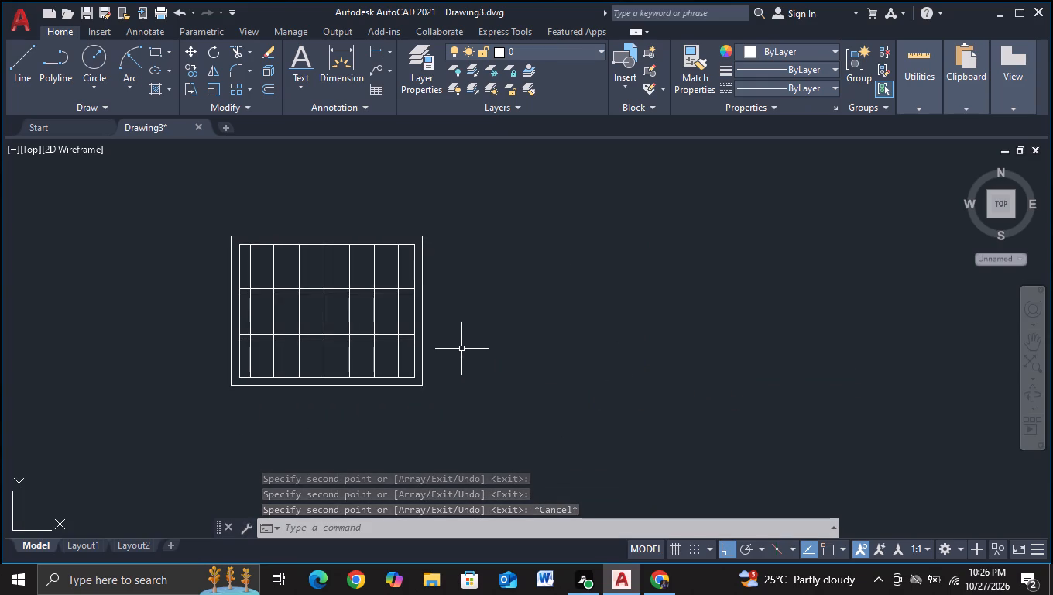
middle_drag(459, 347, 433, 307)
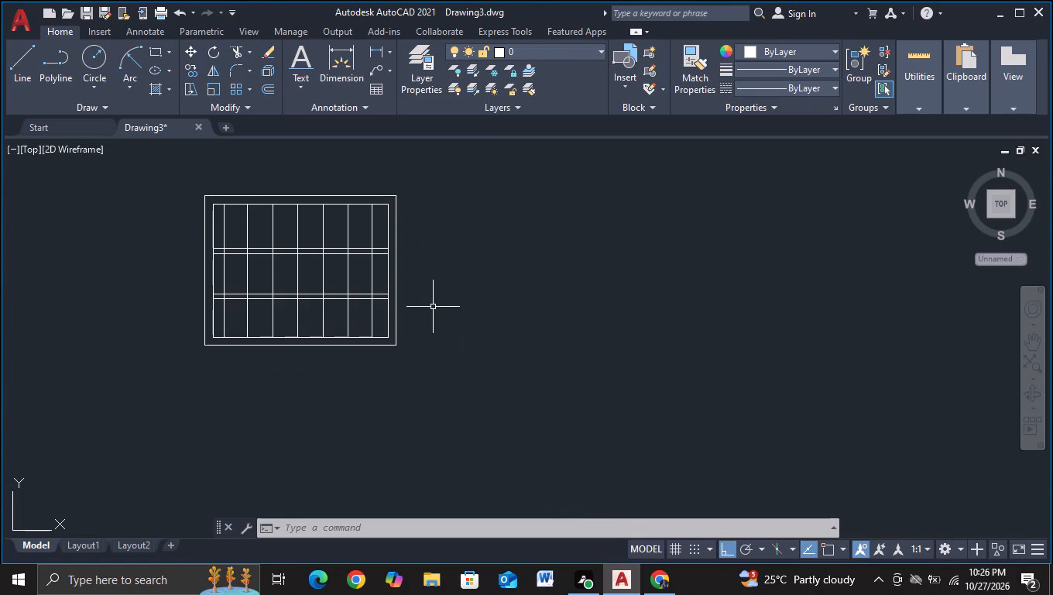
scroll(413, 350, down, 1)
middle_drag(409, 359, 417, 332)
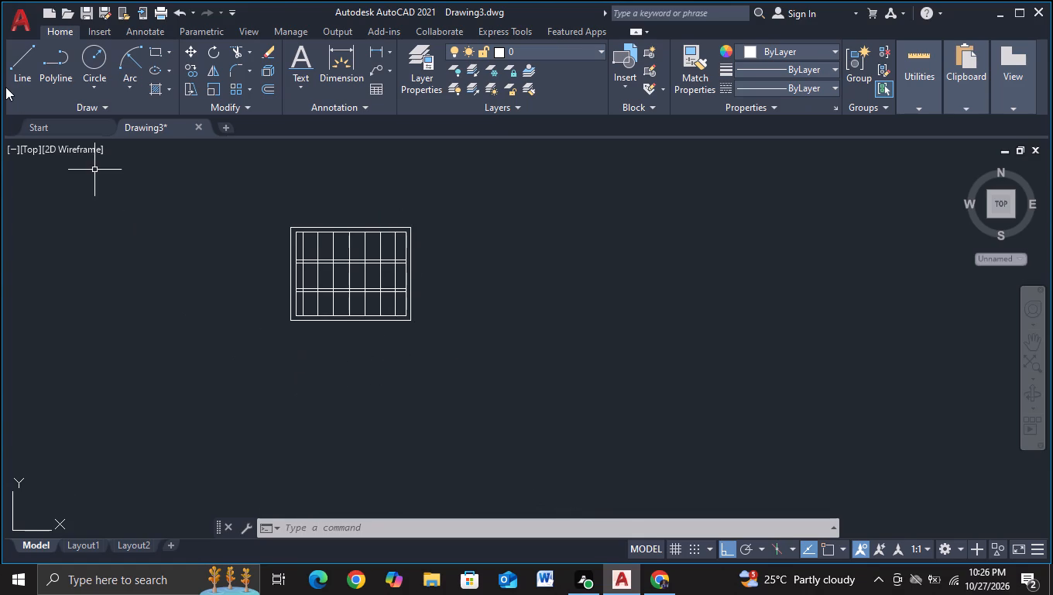
click(21, 80)
scroll(284, 406, up, 1)
middle_drag(284, 406, 205, 451)
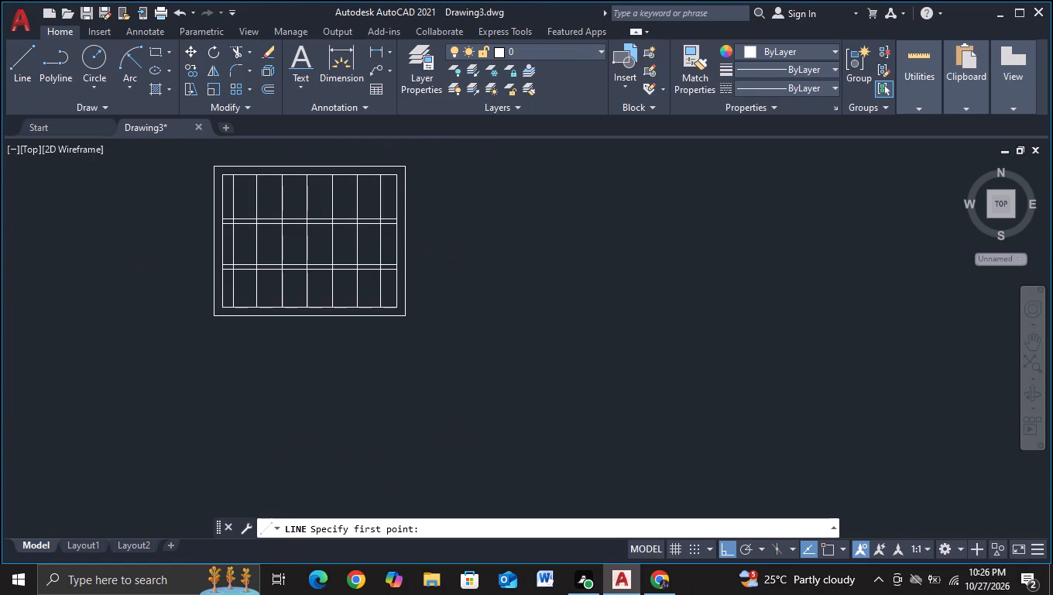
scroll(218, 425, up, 1)
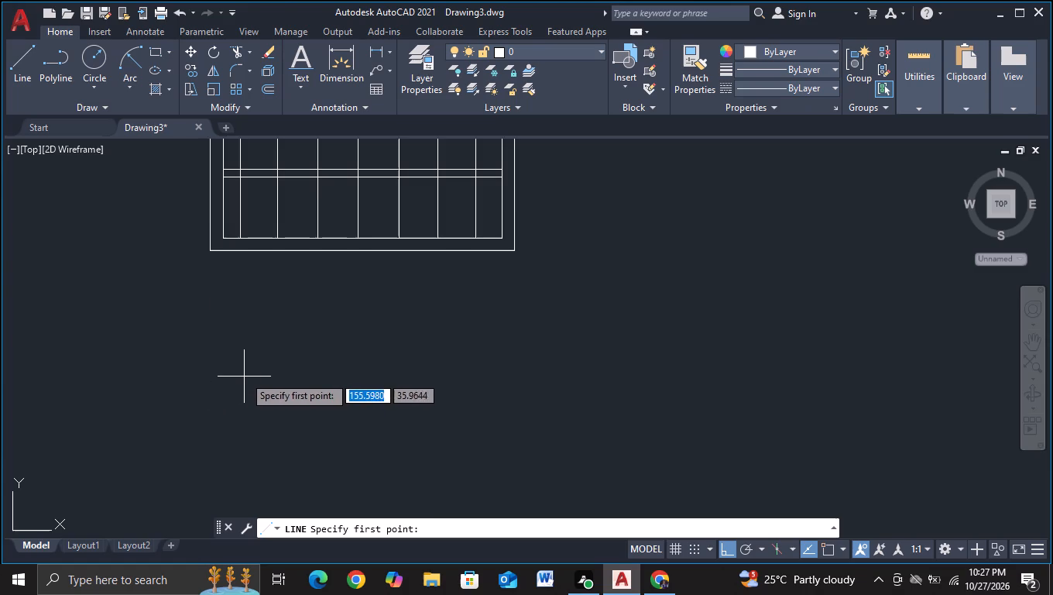
key(F3)
click(277, 250)
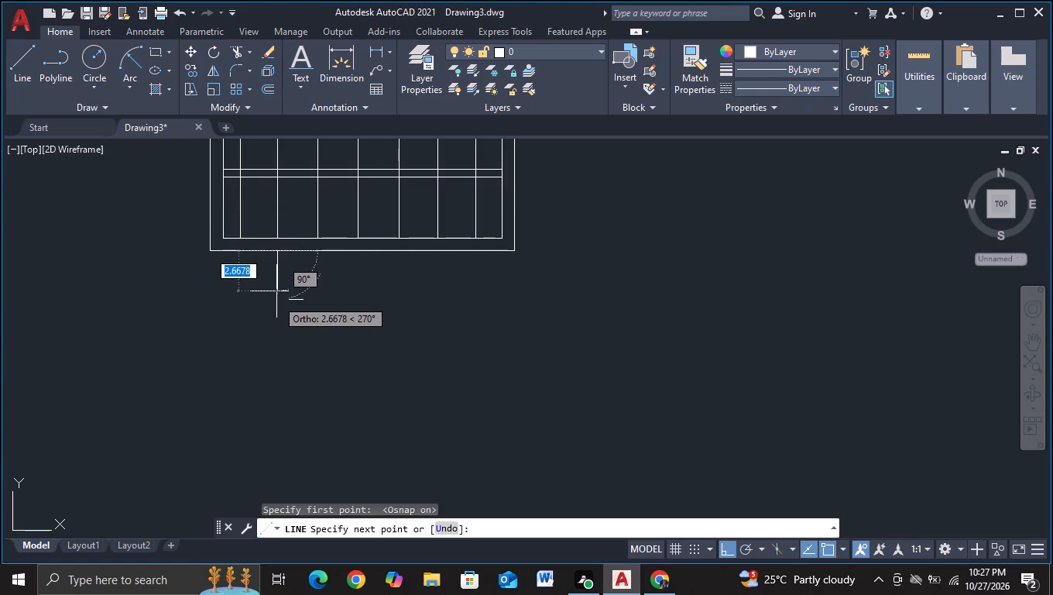
click(276, 303)
key(Escape)
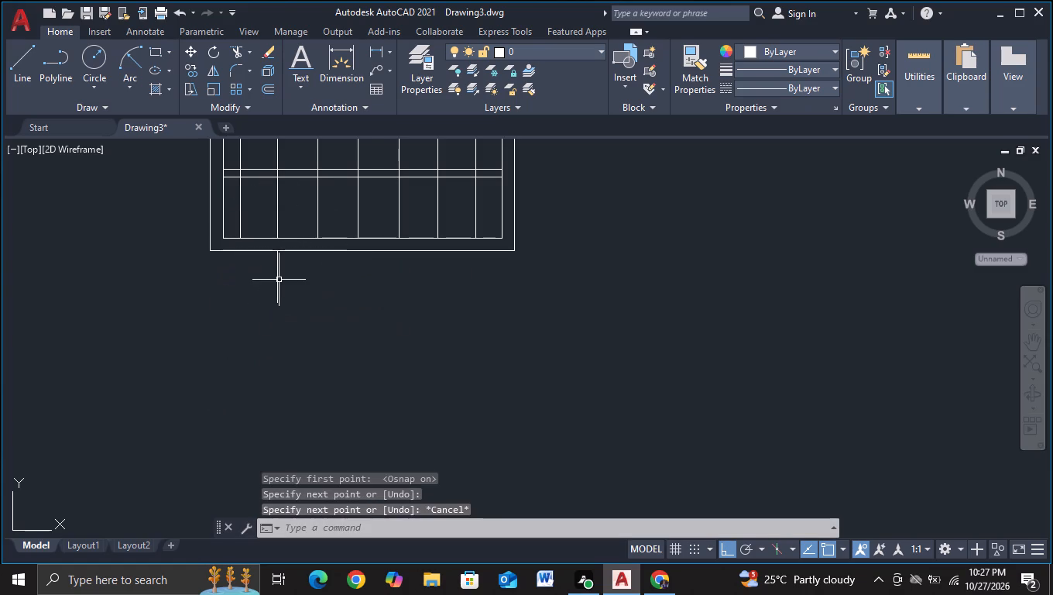
Copy the short vertical line below the frame about 0.62 units to its right.
click(279, 278)
key(c)
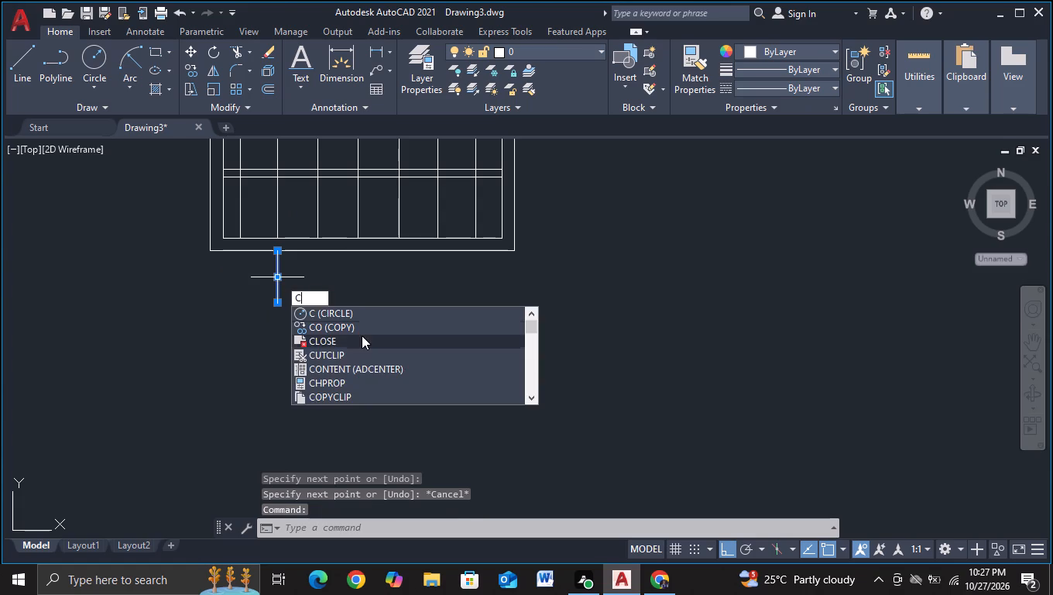
double_click(362, 328)
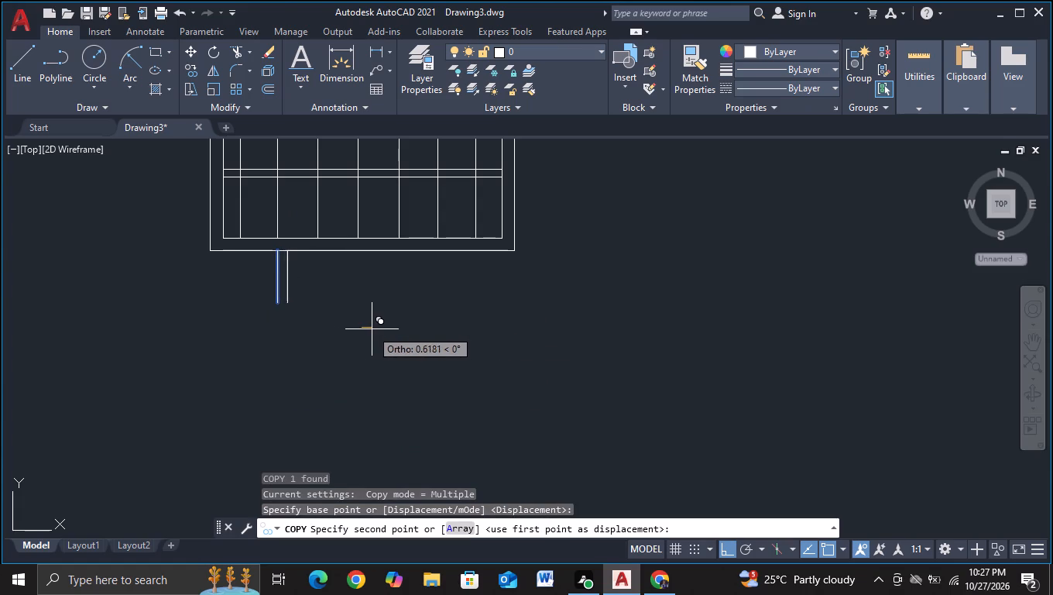
click(372, 329)
key(Escape)
From the copied line's lower end, draw connected lines left about 3 units, down, right about 0.73 units, and up past the horizontal line.
scroll(372, 329, down, 2)
middle_drag(372, 332, 369, 335)
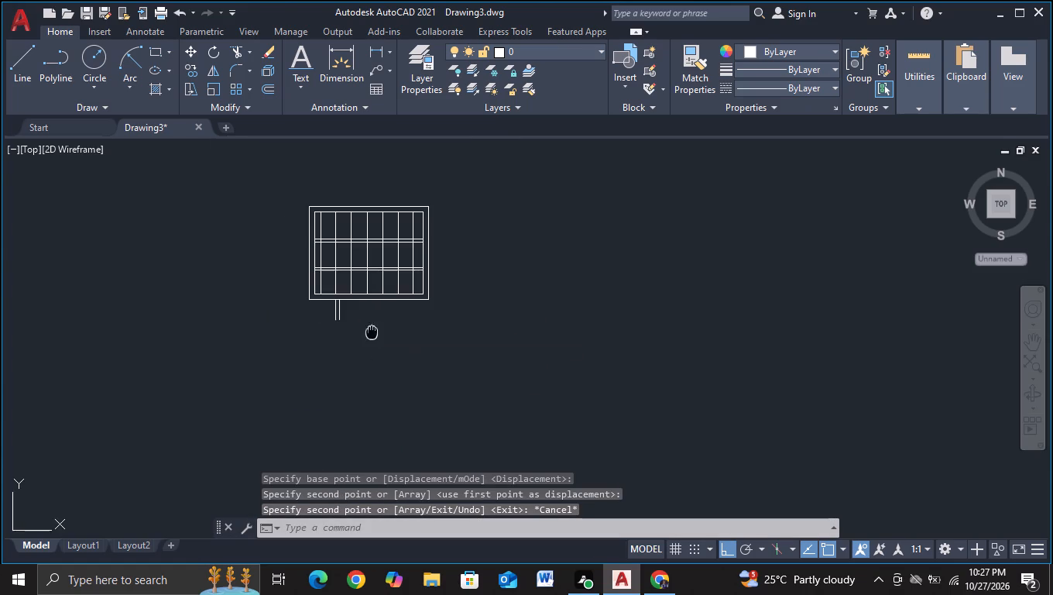
middle_drag(369, 335, 348, 340)
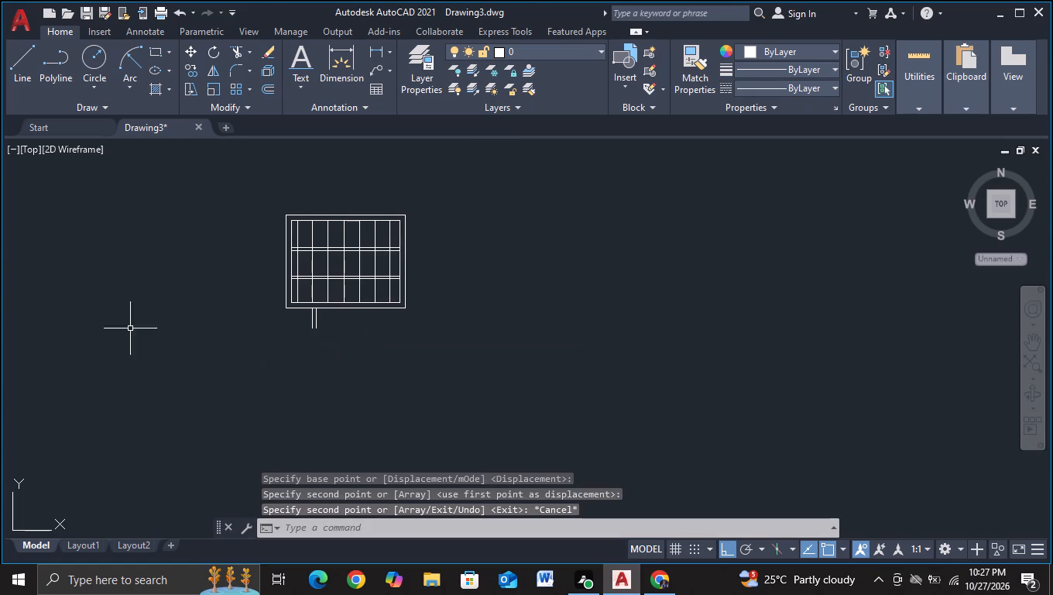
click(16, 95)
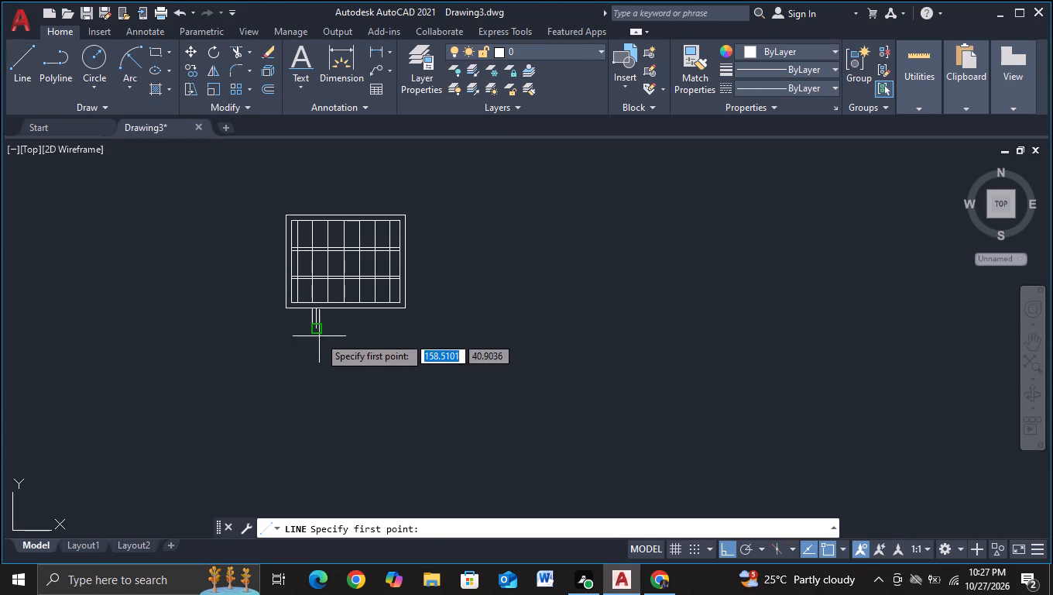
click(318, 335)
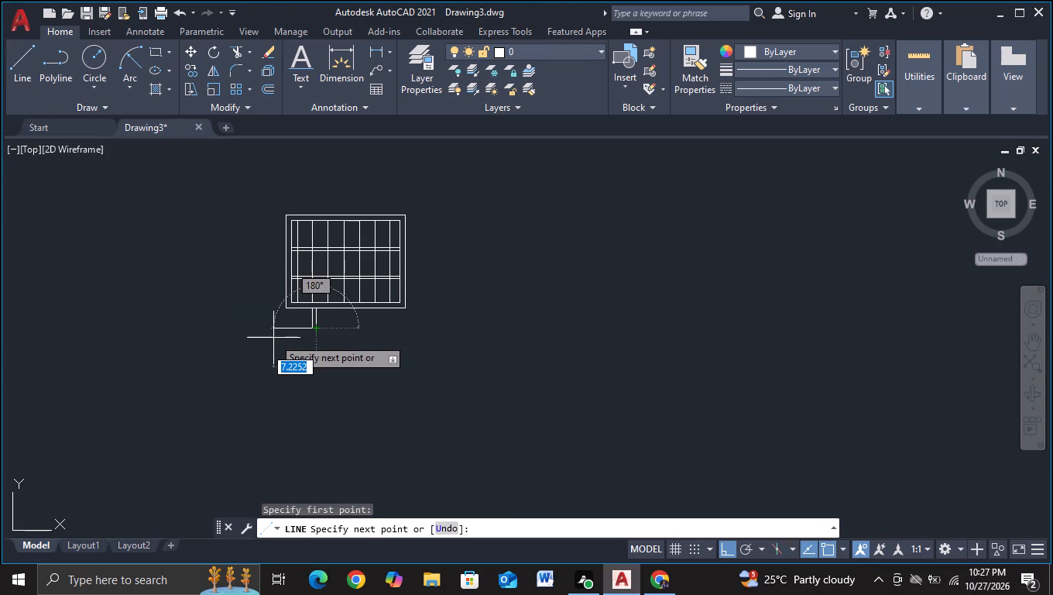
scroll(277, 346, up, 2)
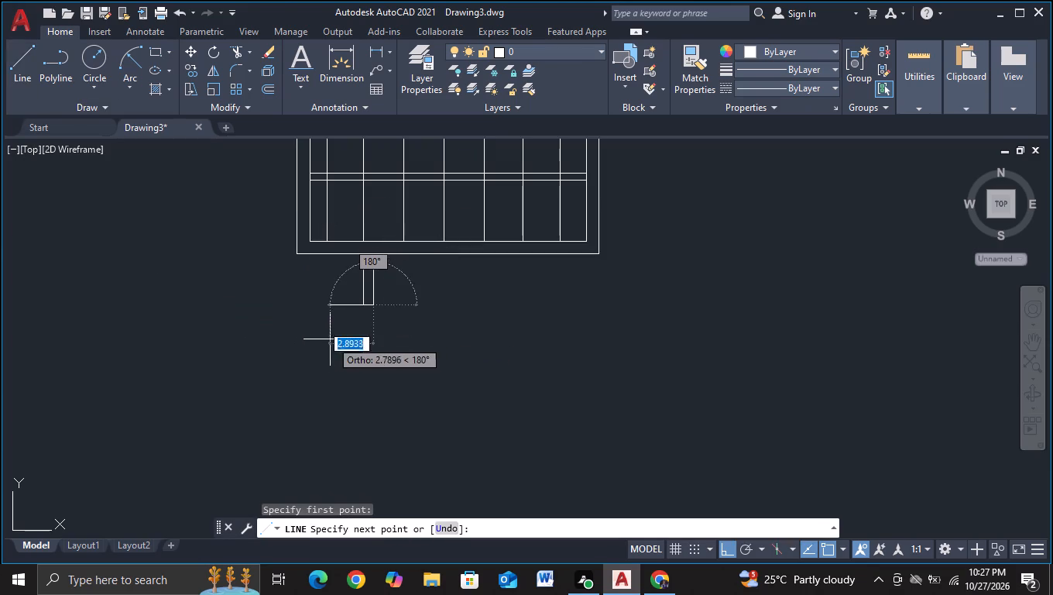
click(328, 327)
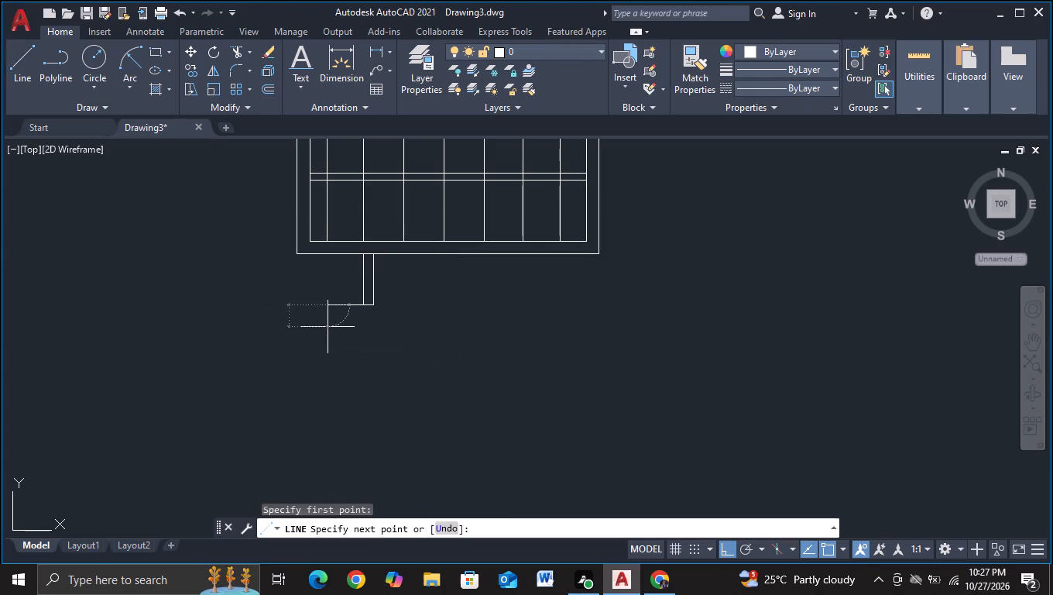
click(331, 386)
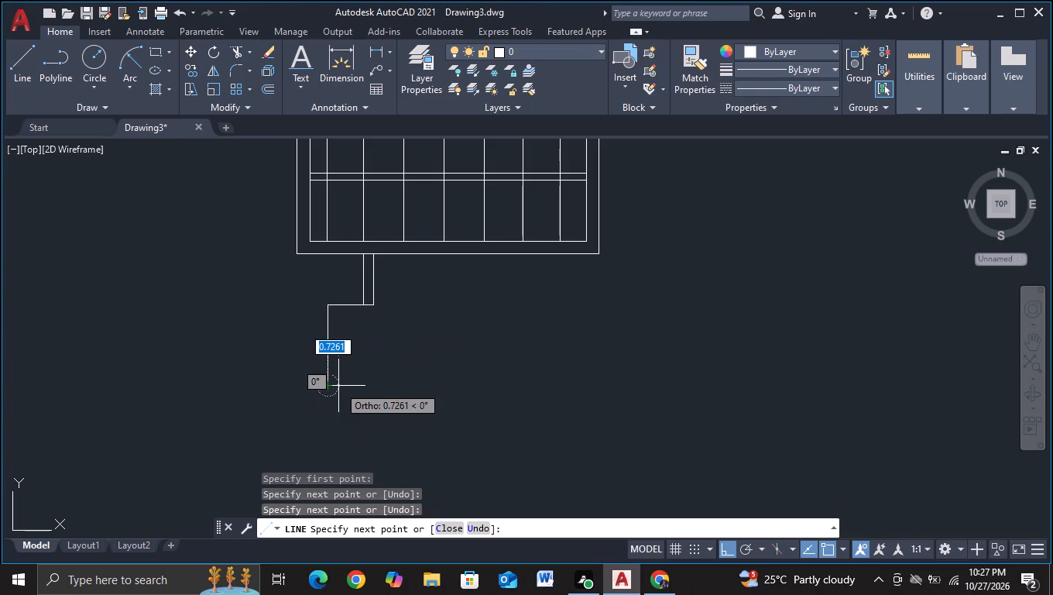
click(338, 386)
click(340, 281)
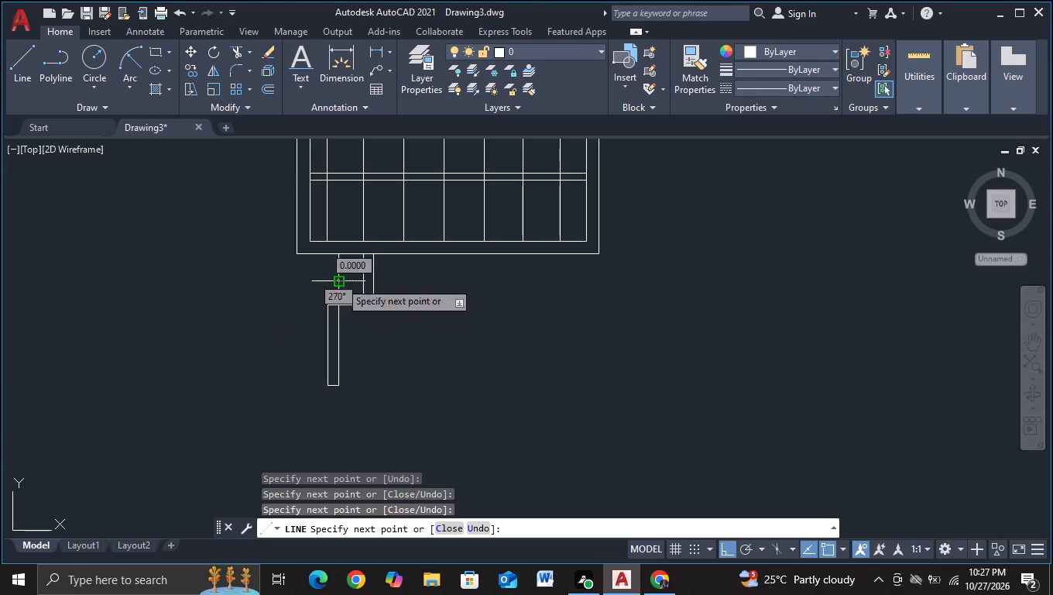
key(Escape)
Trim the part of the narrow leg's right vertical line that extends above the horizontal line.
click(242, 56)
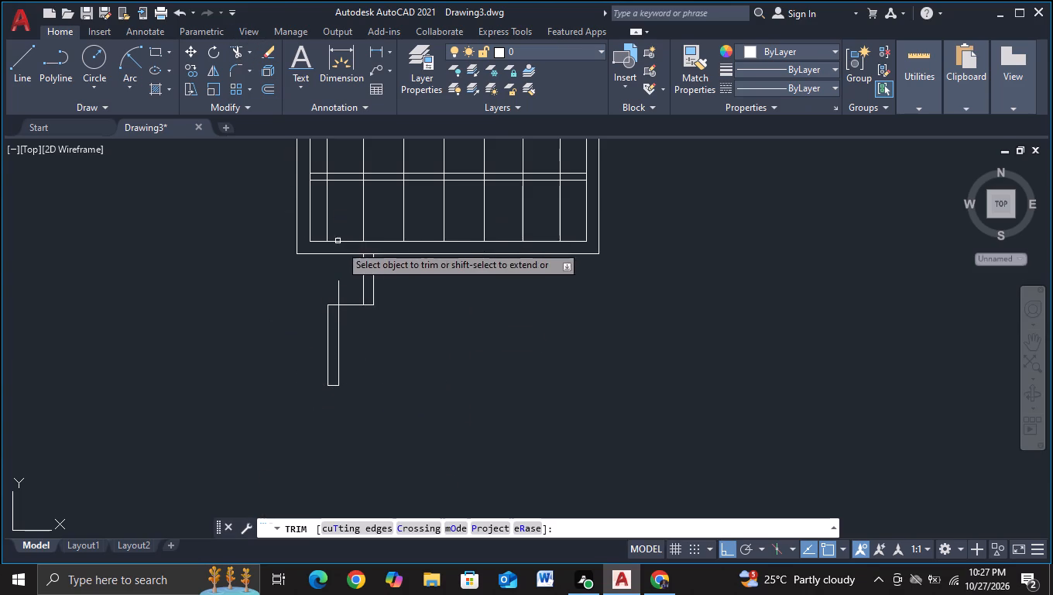
click(341, 282)
scroll(374, 363, down, 1)
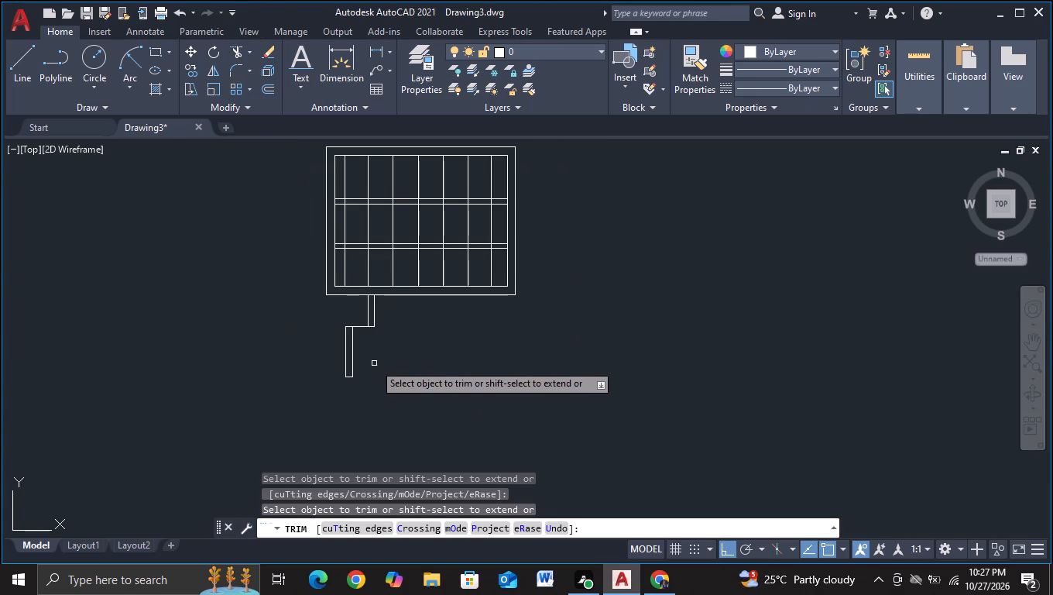
middle_drag(374, 363, 320, 314)
key(Escape)
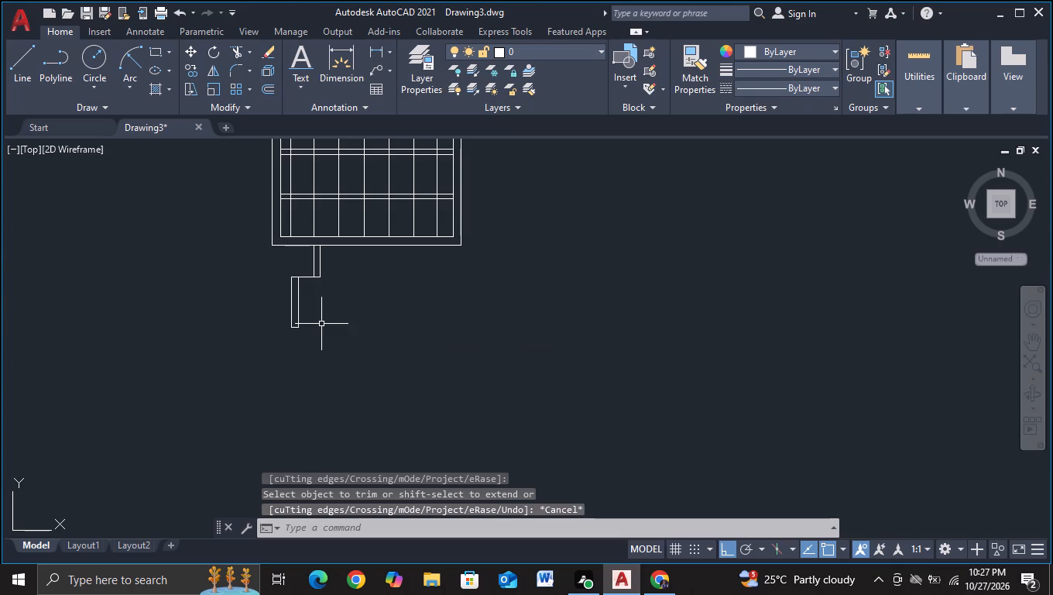
From the right stem line's lower end, draw a line right about 13 units and up past the frame's outer bottom line.
middle_drag(321, 324, 301, 353)
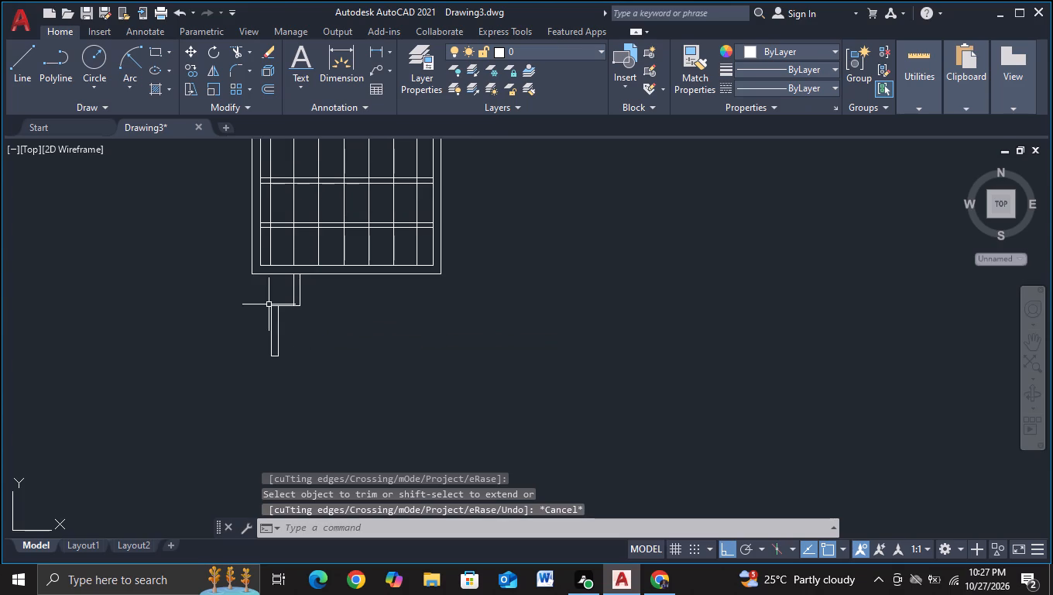
click(19, 80)
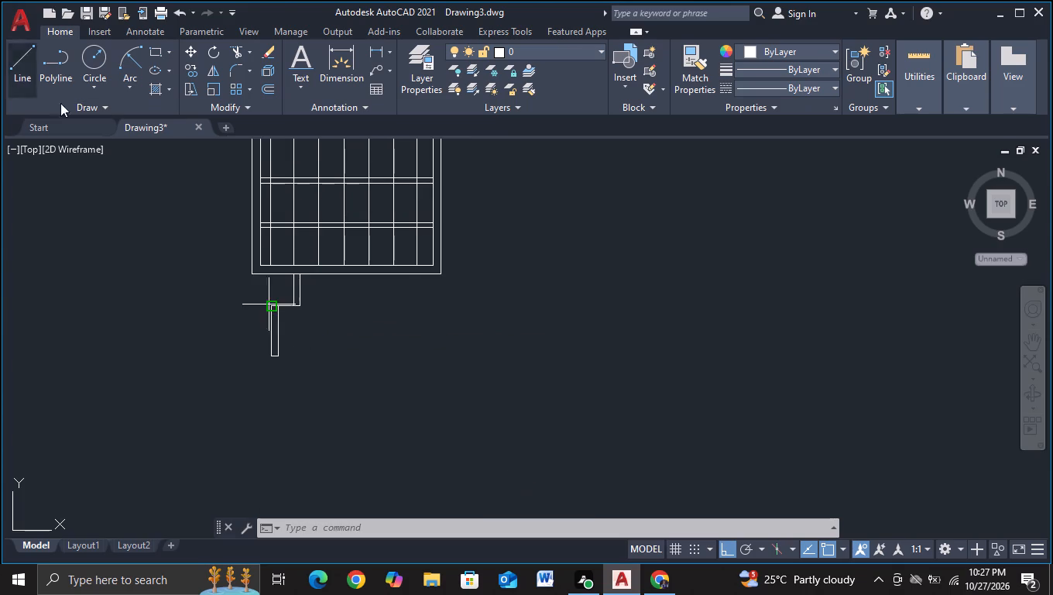
click(303, 304)
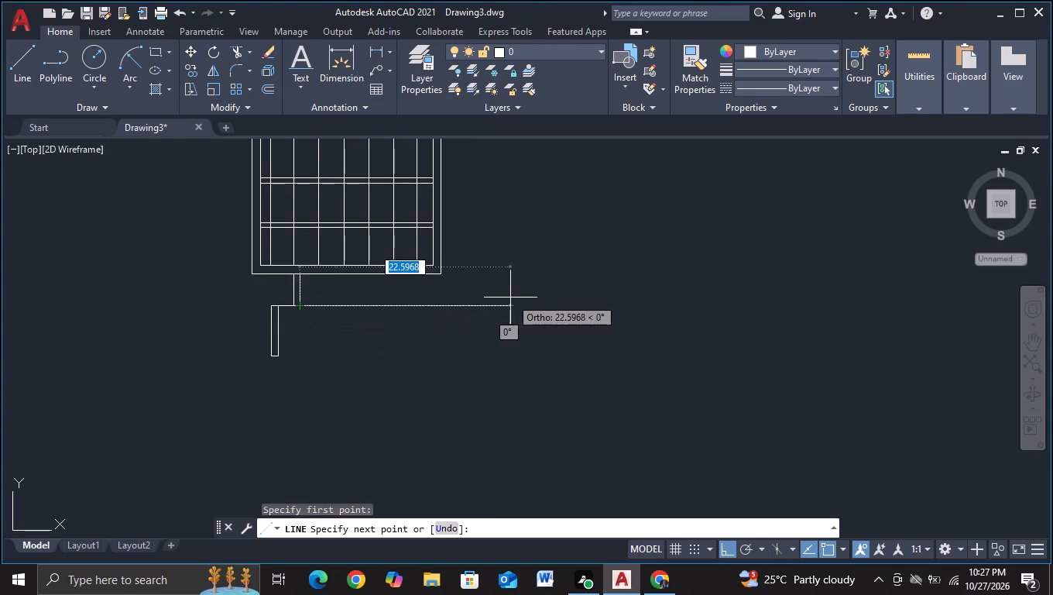
middle_drag(510, 297, 426, 311)
scroll(423, 311, up, 2)
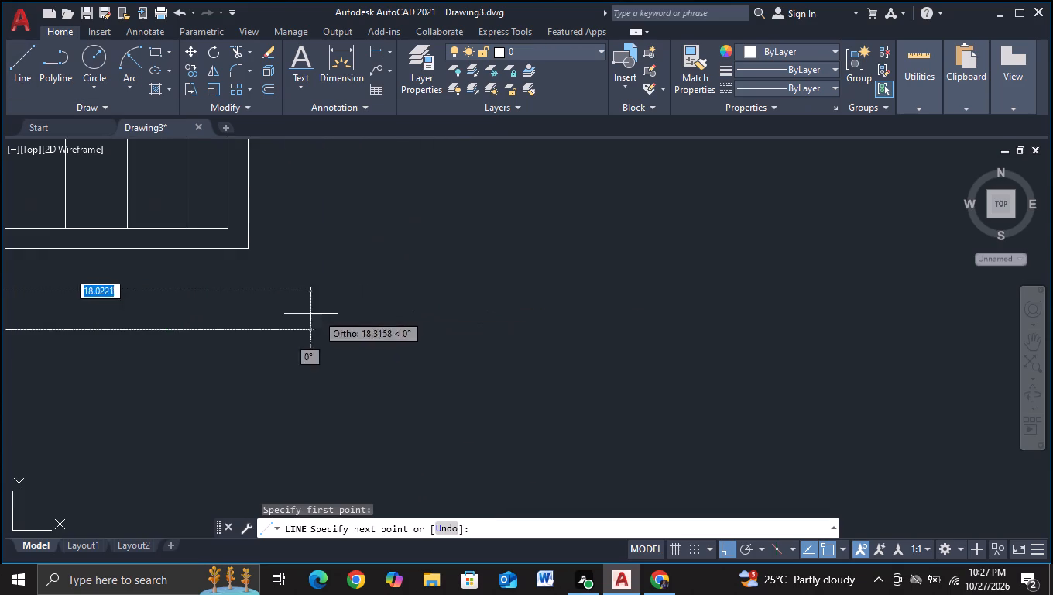
middle_drag(187, 311, 427, 280)
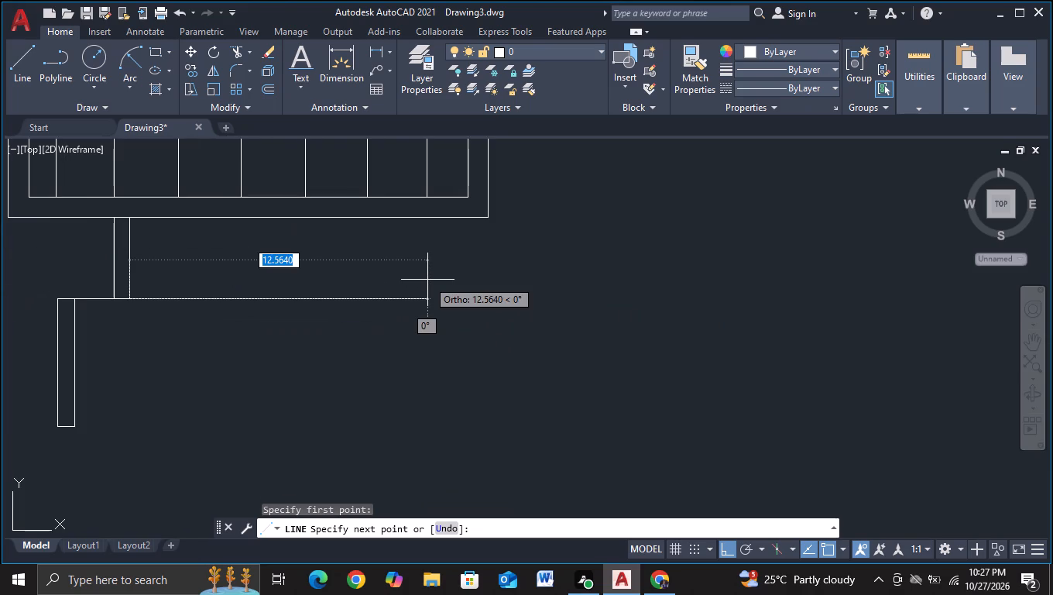
click(437, 276)
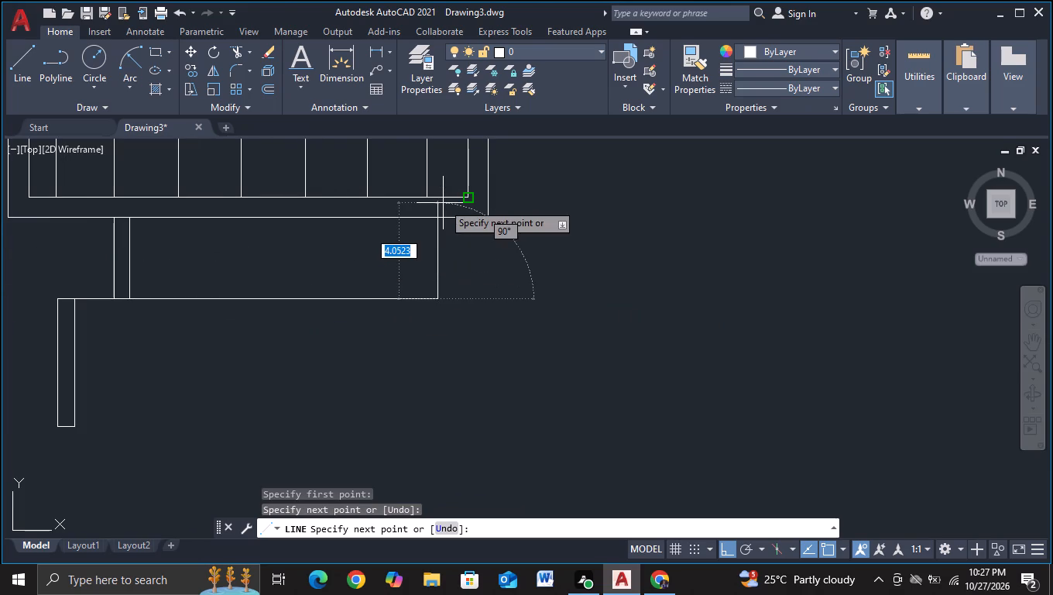
scroll(443, 203, up, 1)
click(439, 208)
key(Escape)
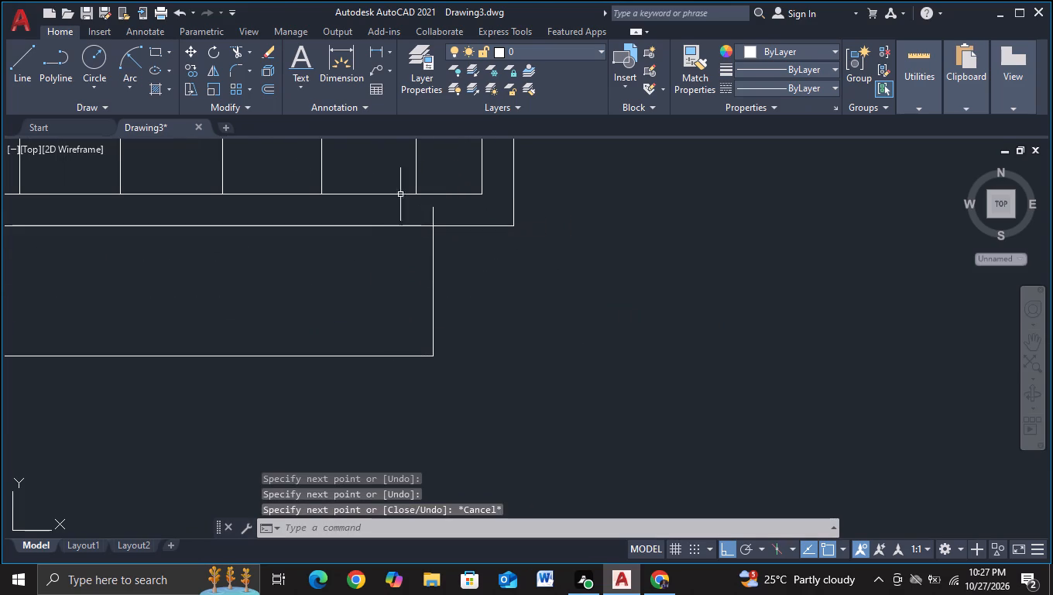
Trim the new right-hand vertical line's excess above the frame's outer bottom line.
click(230, 44)
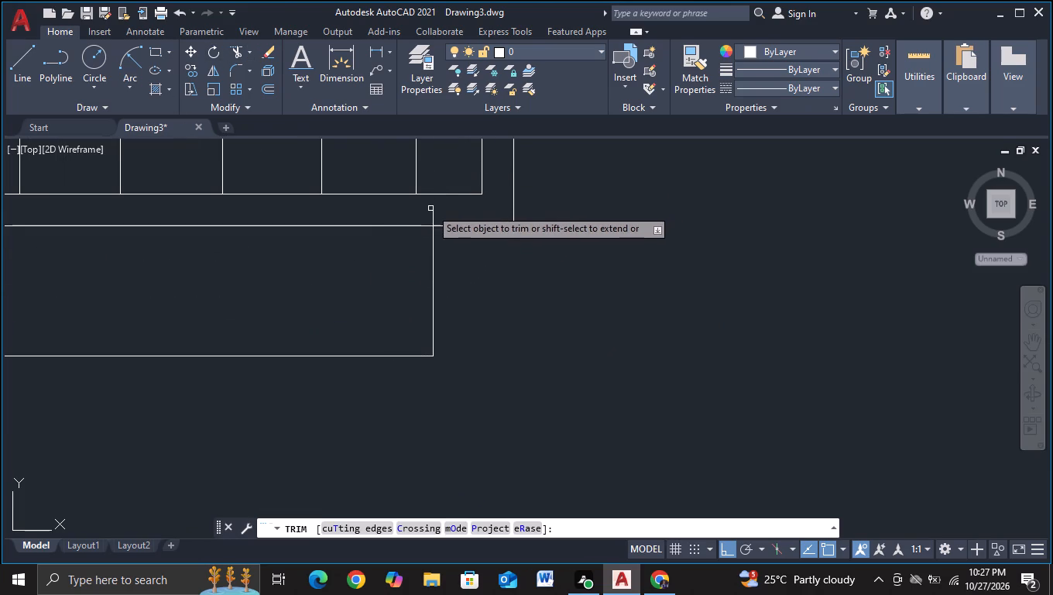
click(433, 213)
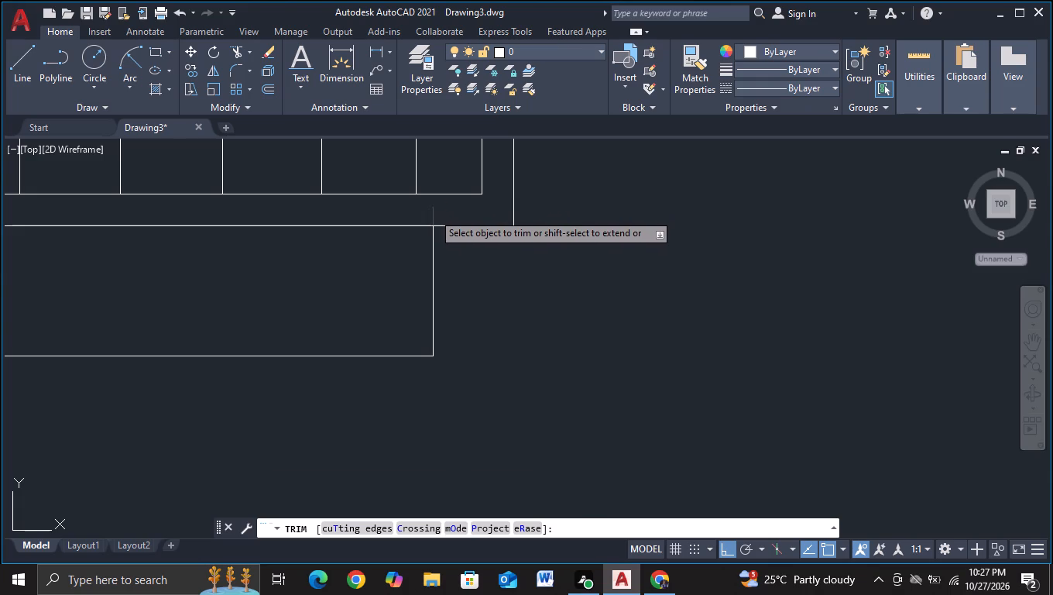
Copy the vertical line at the right end beneath the frame a short distance to its right.
key(Escape)
click(434, 249)
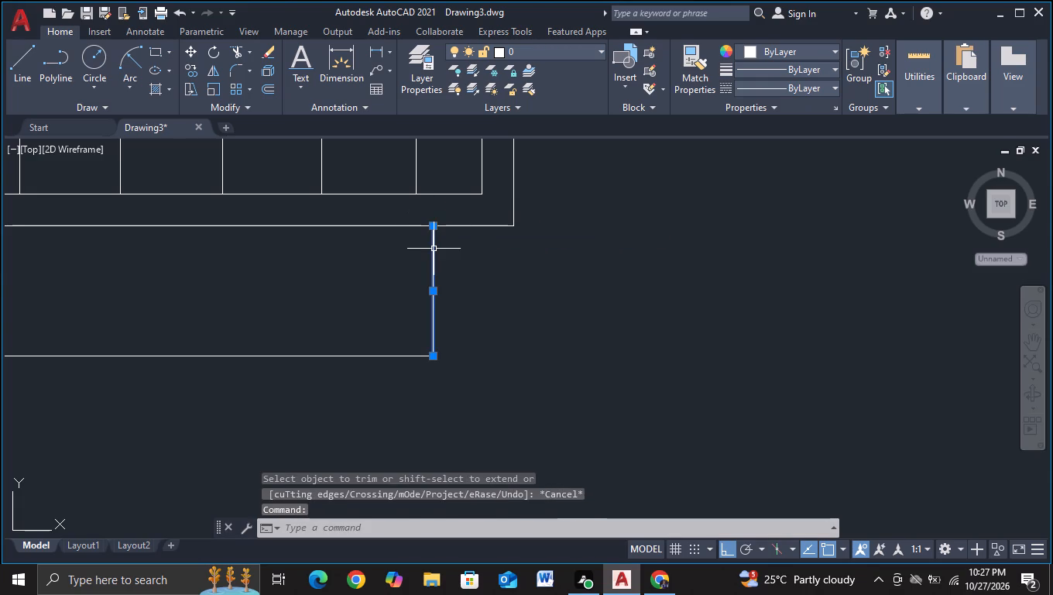
key(c)
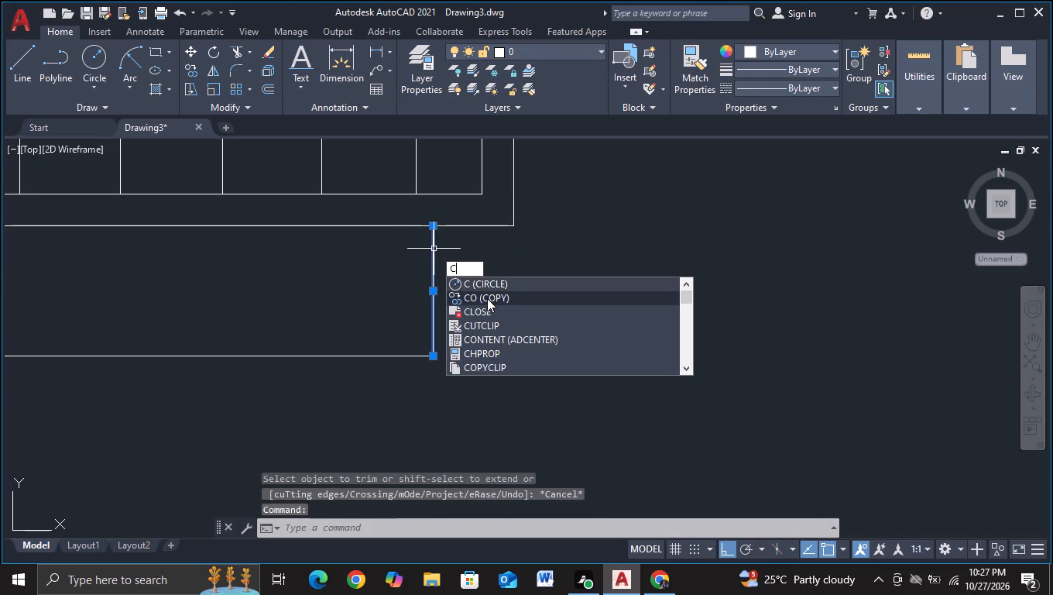
double_click(487, 298)
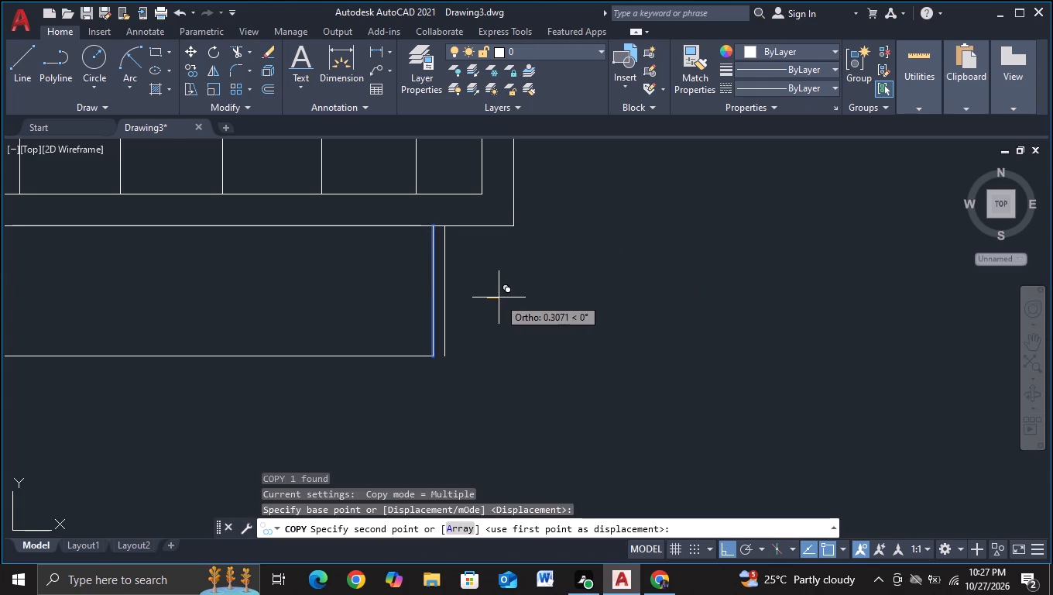
click(501, 298)
key(Escape)
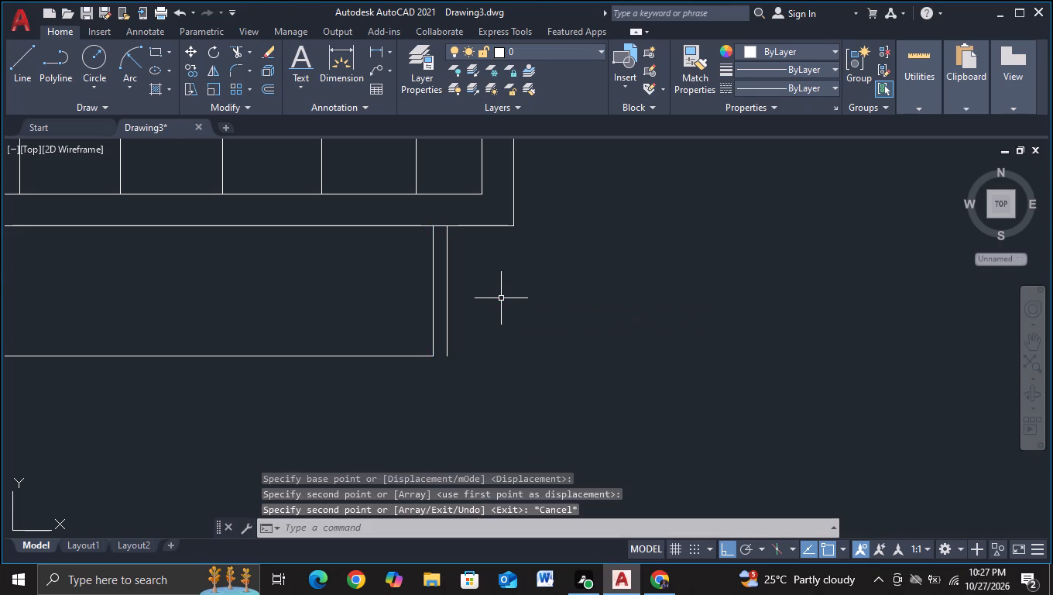
Move the copied vertical line farther right to make the right stem about 0.63 units wide.
scroll(501, 298, down, 2)
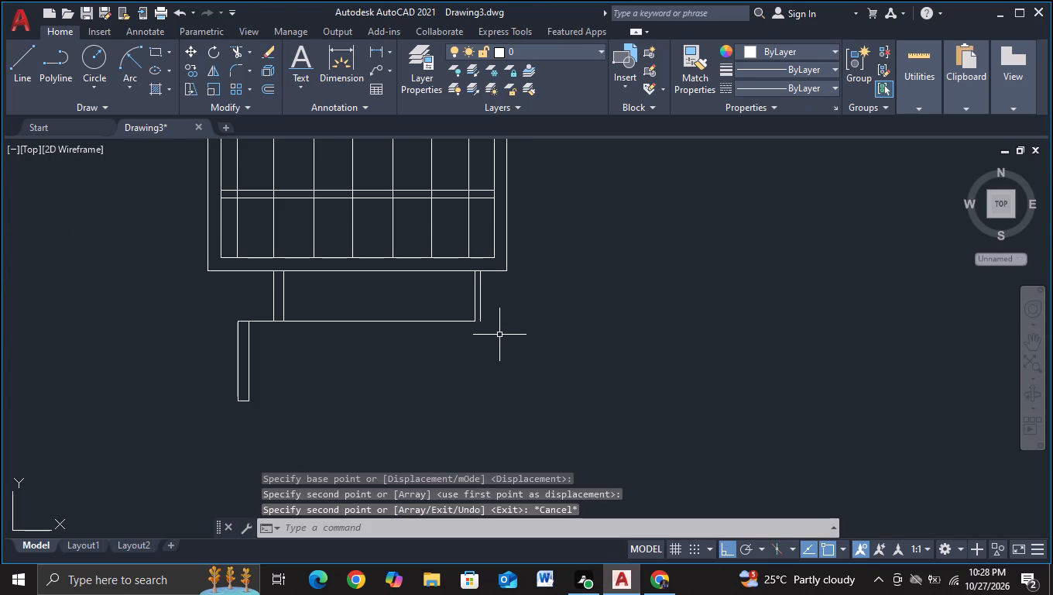
click(481, 301)
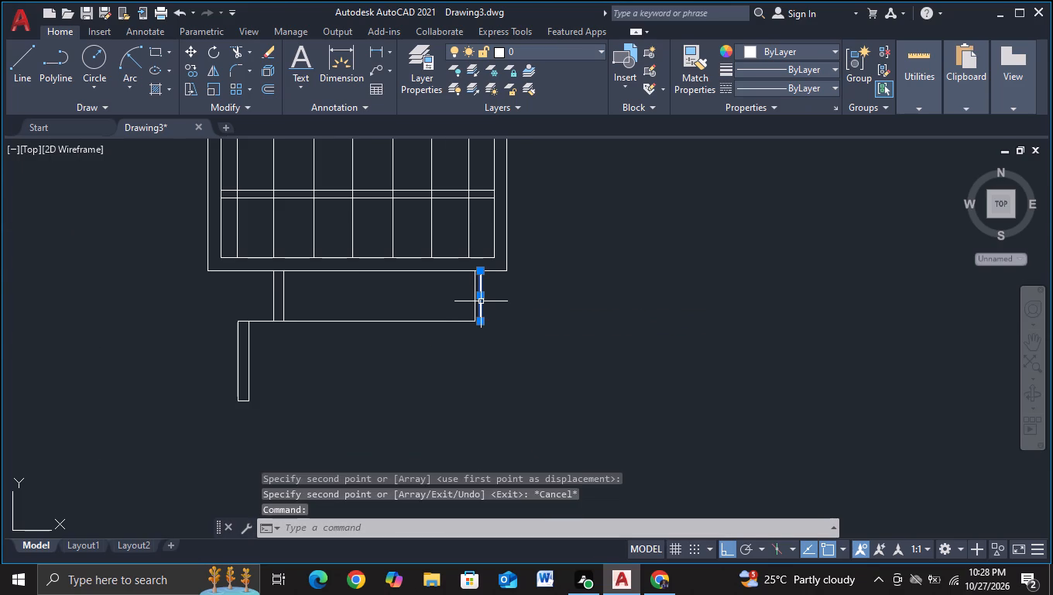
key(m)
double_click(511, 338)
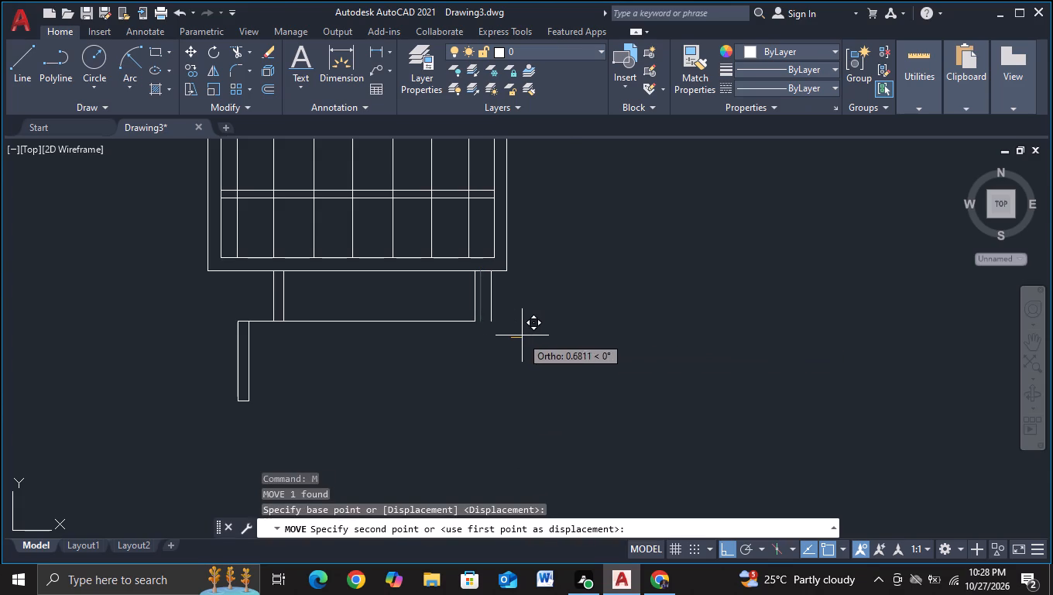
click(515, 336)
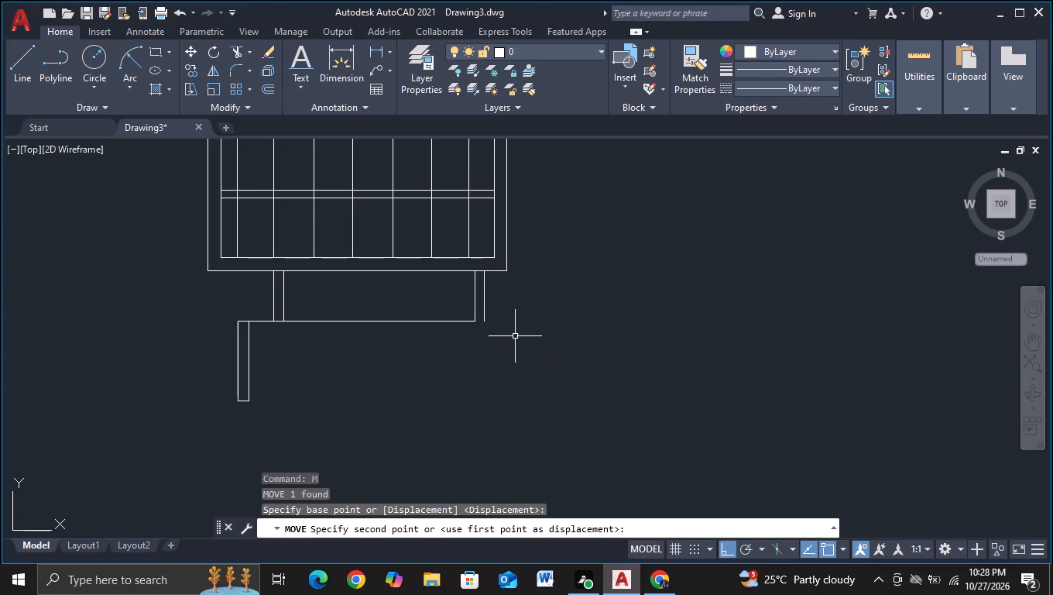
key(Escape)
Close the right stem's bottom with a horizontal line about 0.63 units long between its two vertical lines.
click(18, 76)
scroll(430, 308, up, 2)
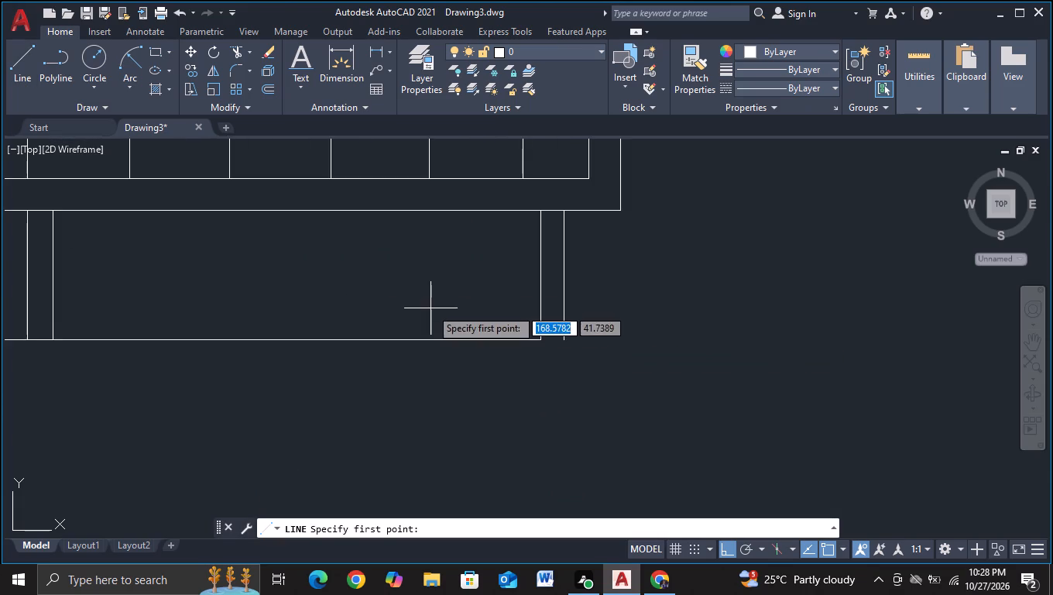
middle_drag(430, 308, 137, 274)
click(271, 308)
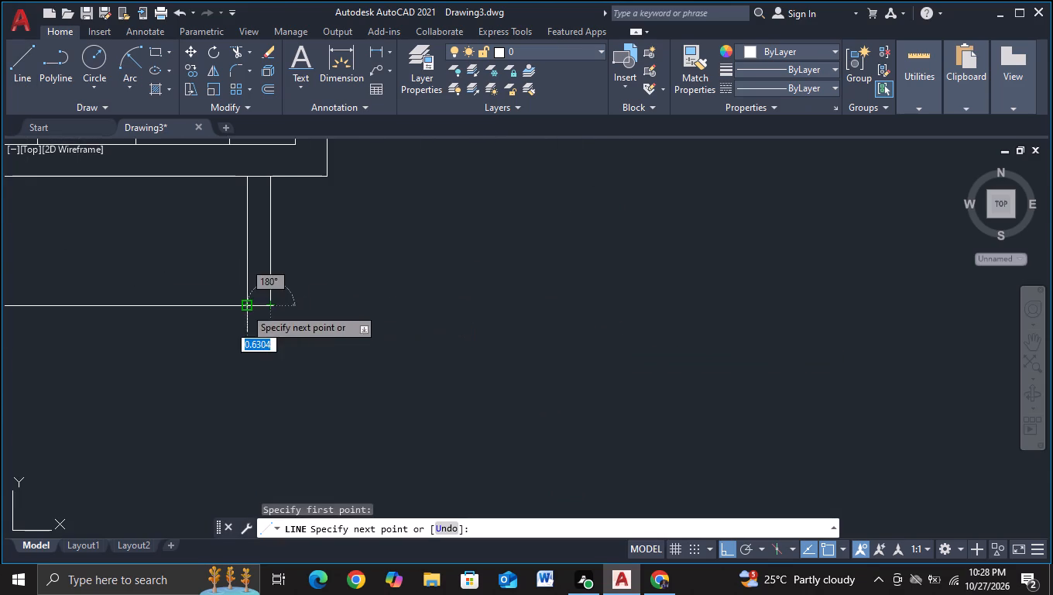
click(245, 308)
key(Escape)
Draw a horizontal line about 20 units to the right from the right stem's lower-right corner.
scroll(276, 316, down, 3)
middle_drag(280, 333, 372, 303)
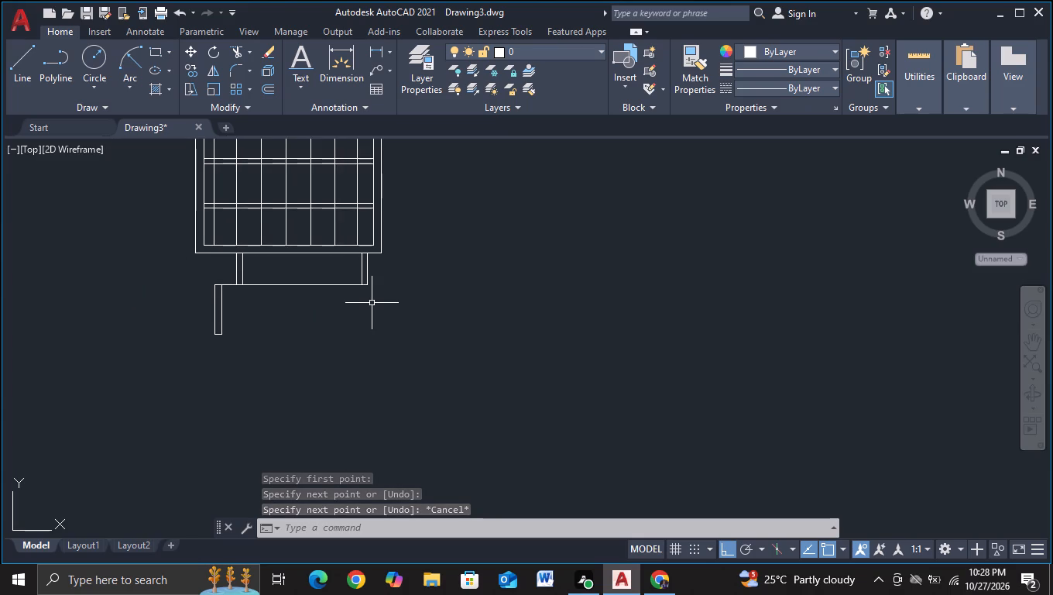
click(34, 84)
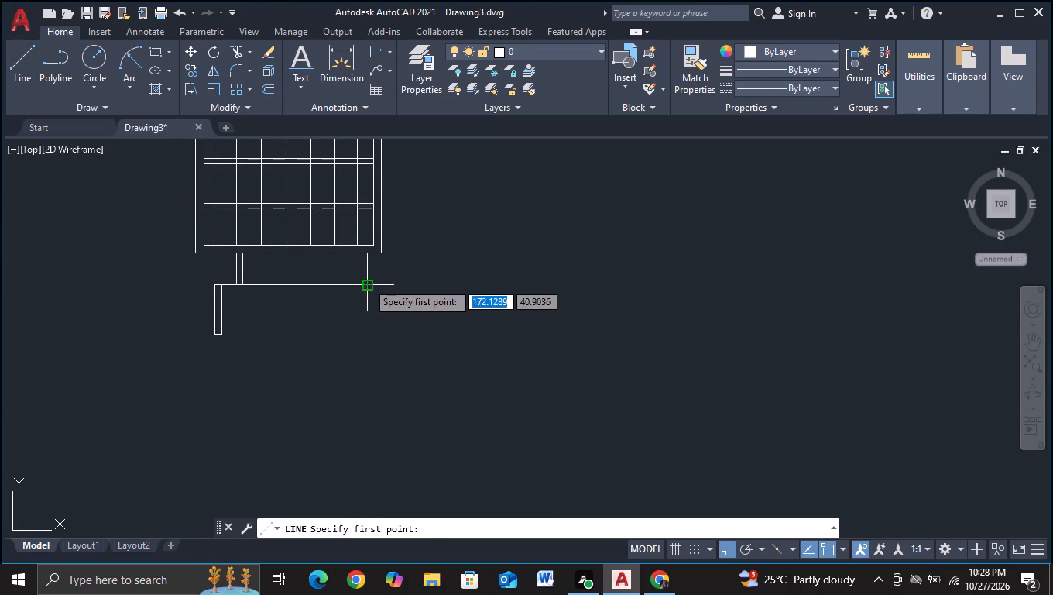
click(367, 282)
middle_drag(573, 263, 434, 315)
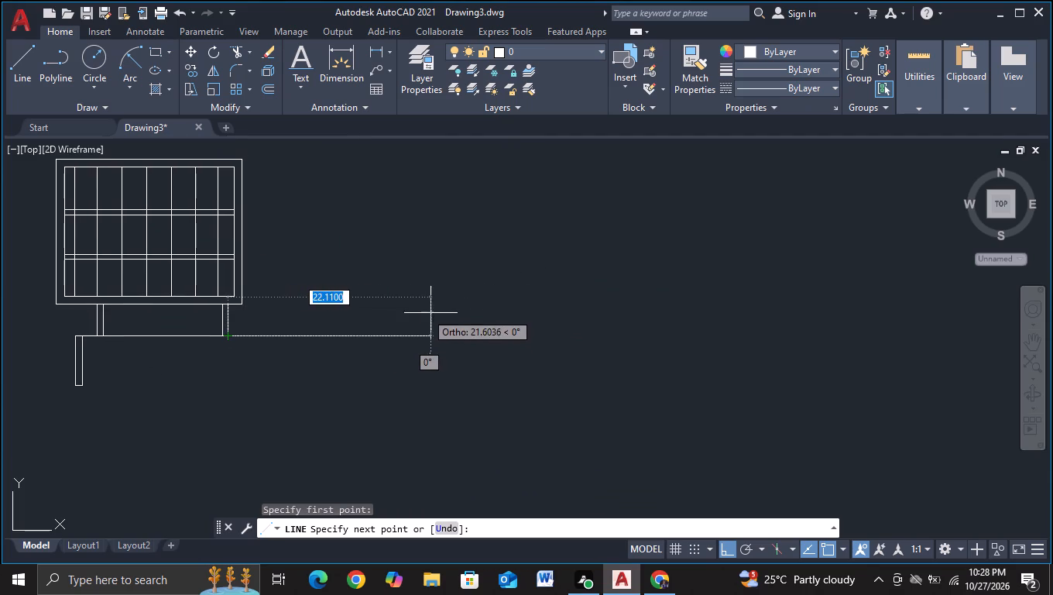
click(410, 313)
key(Escape)
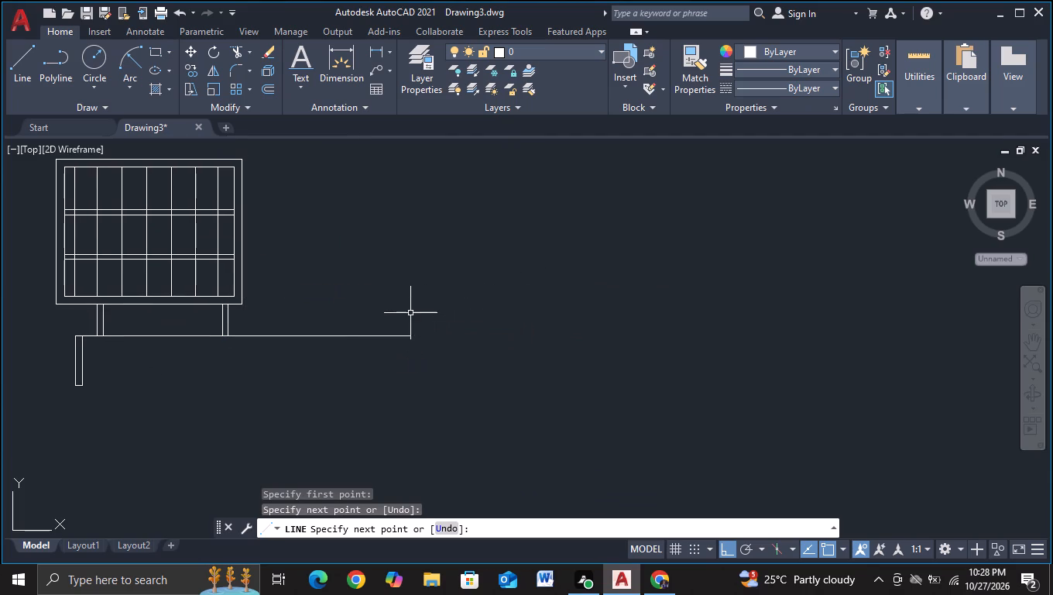
Move the six vertical grid lines to the right of the leftmost one about 1.28 units left.
scroll(410, 313, down, 2)
middle_drag(410, 313, 413, 263)
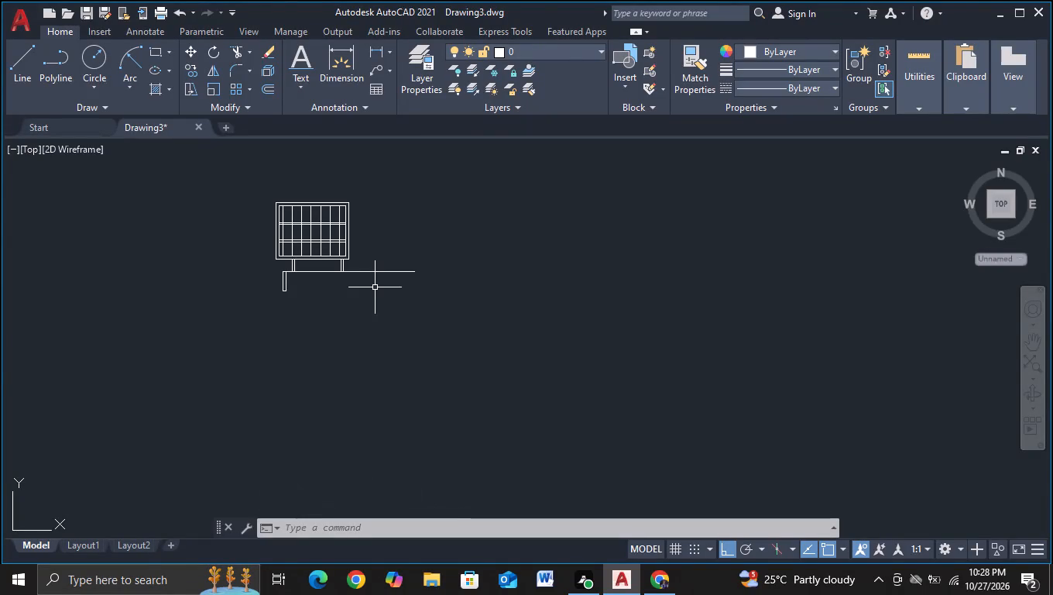
scroll(375, 287, up, 1)
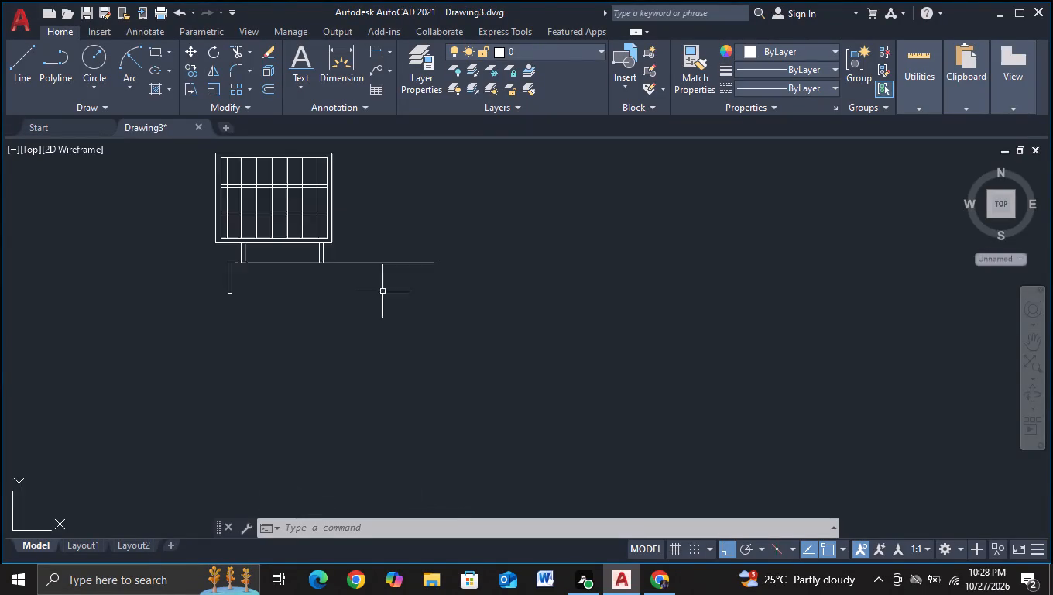
middle_drag(416, 314, 582, 396)
scroll(383, 331, up, 2)
middle_drag(423, 232, 425, 319)
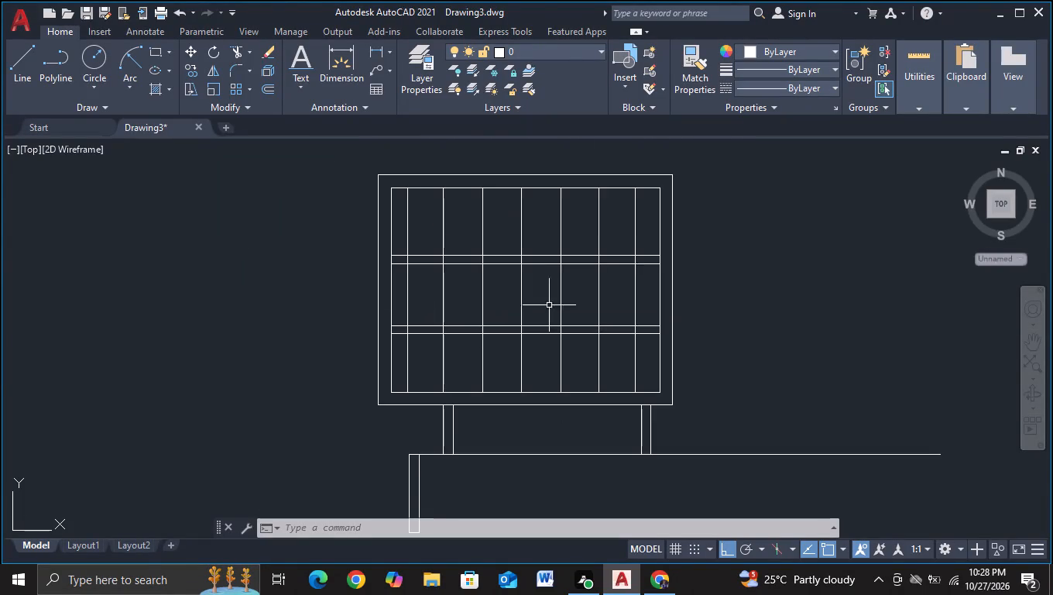
click(643, 292)
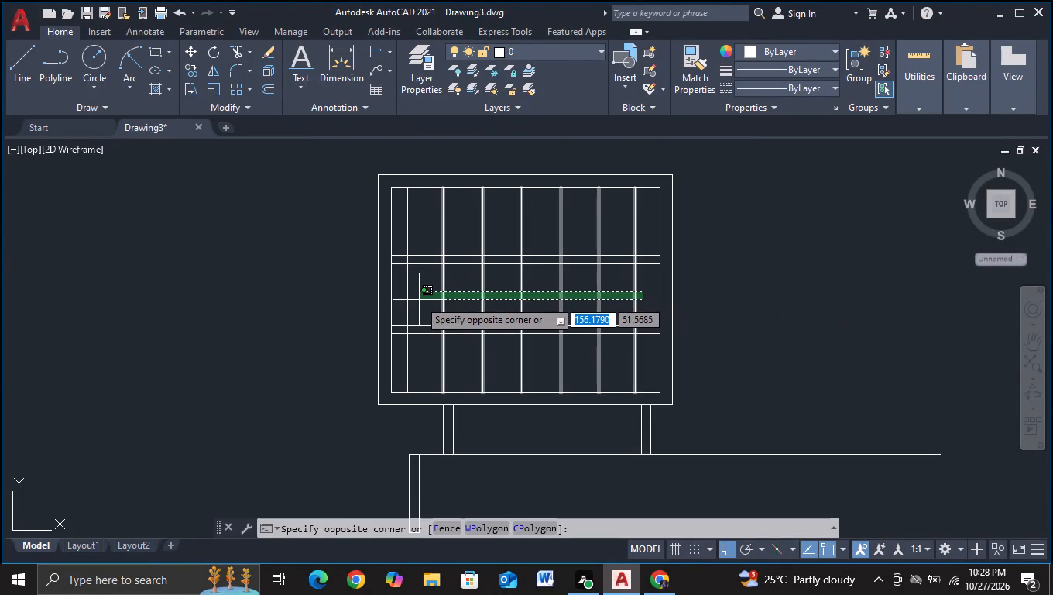
click(419, 300)
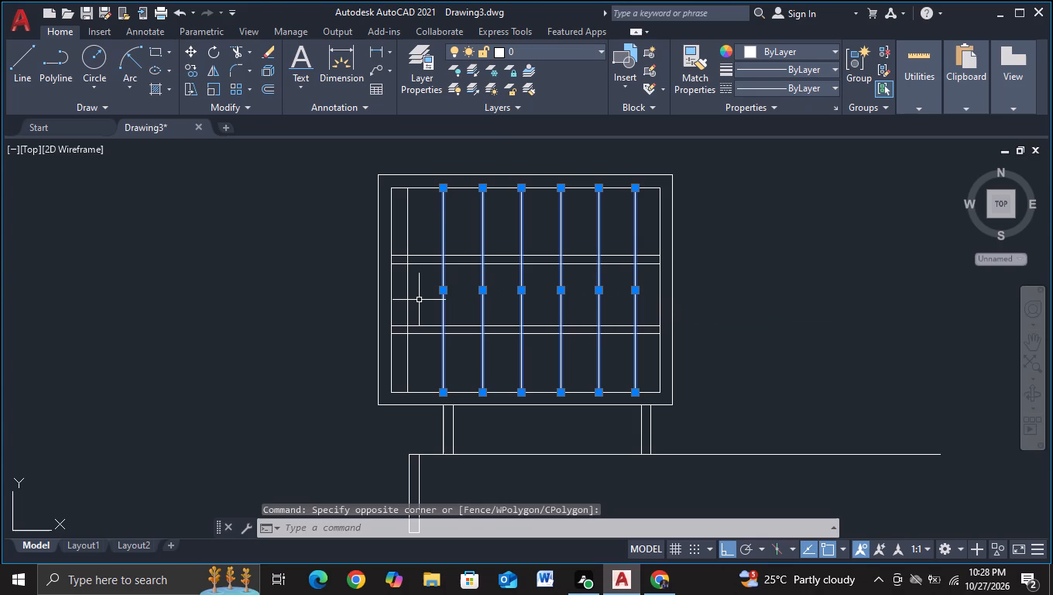
key(m)
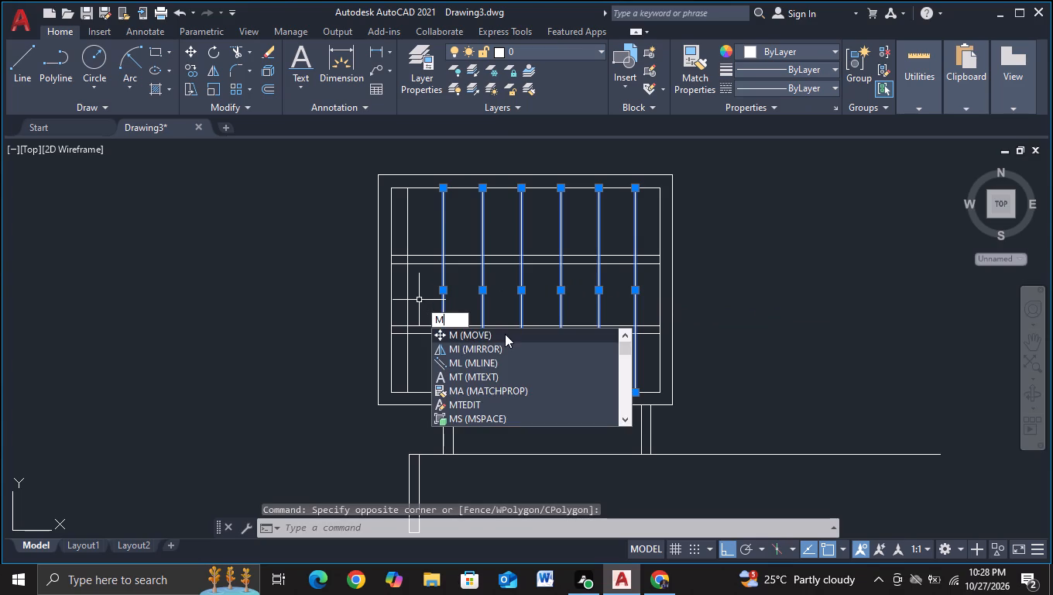
click(505, 334)
click(773, 315)
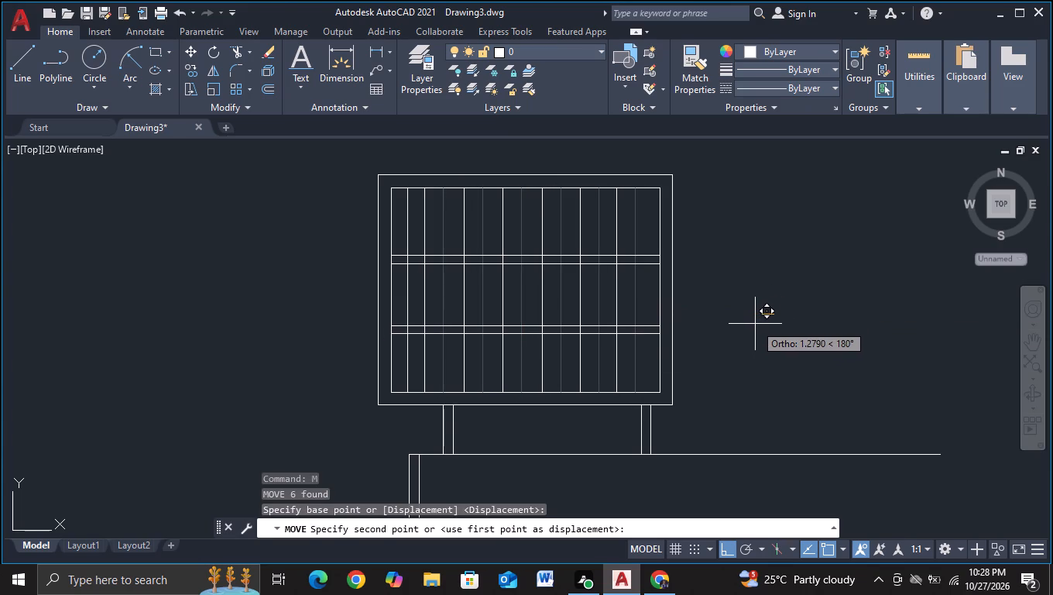
click(755, 324)
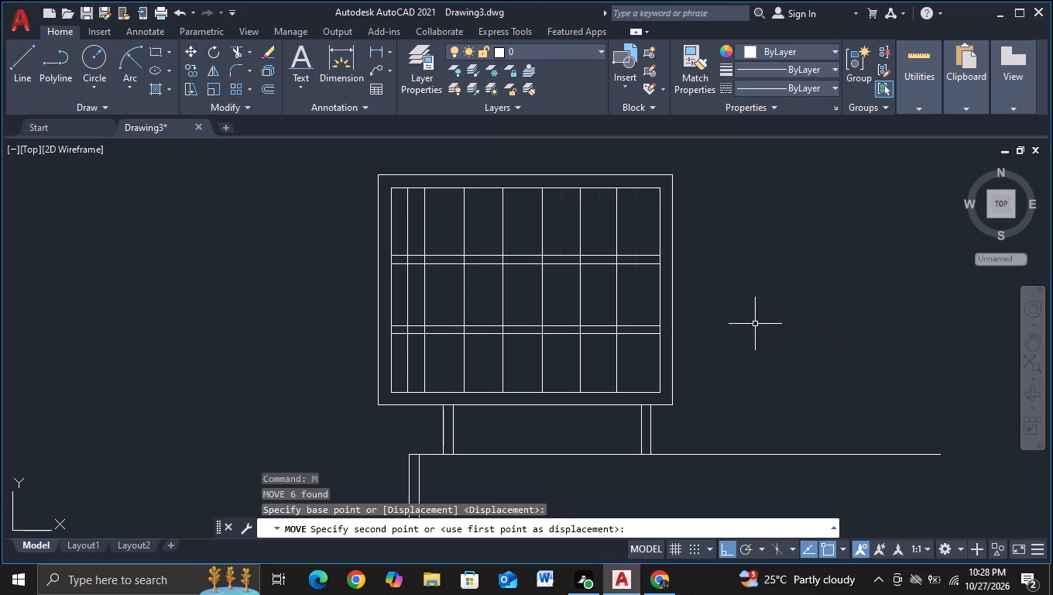
Delete the leftmost vertical grid line inside the frame.
click(406, 301)
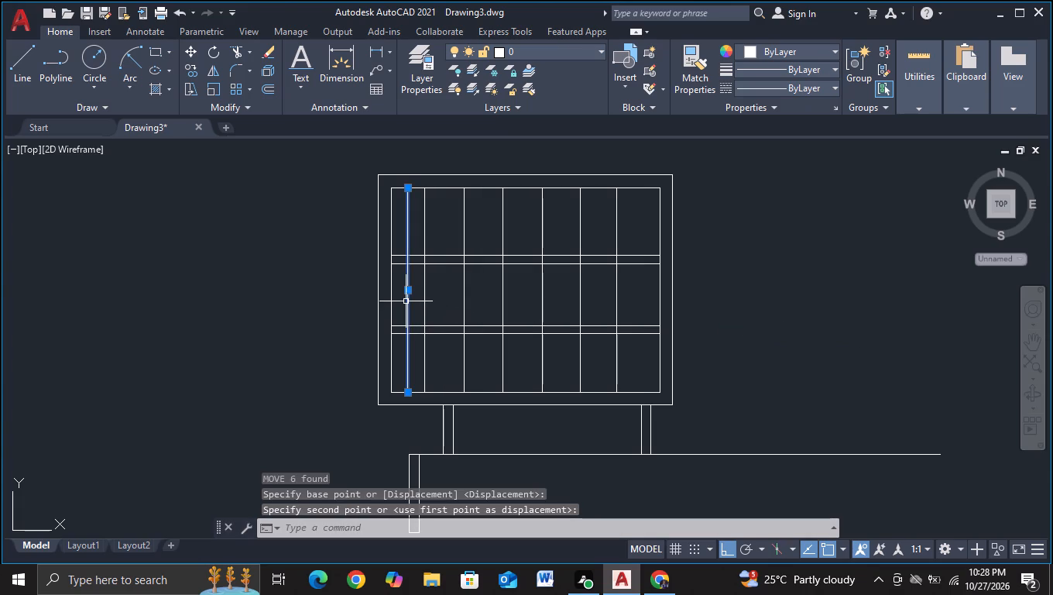
key(Delete)
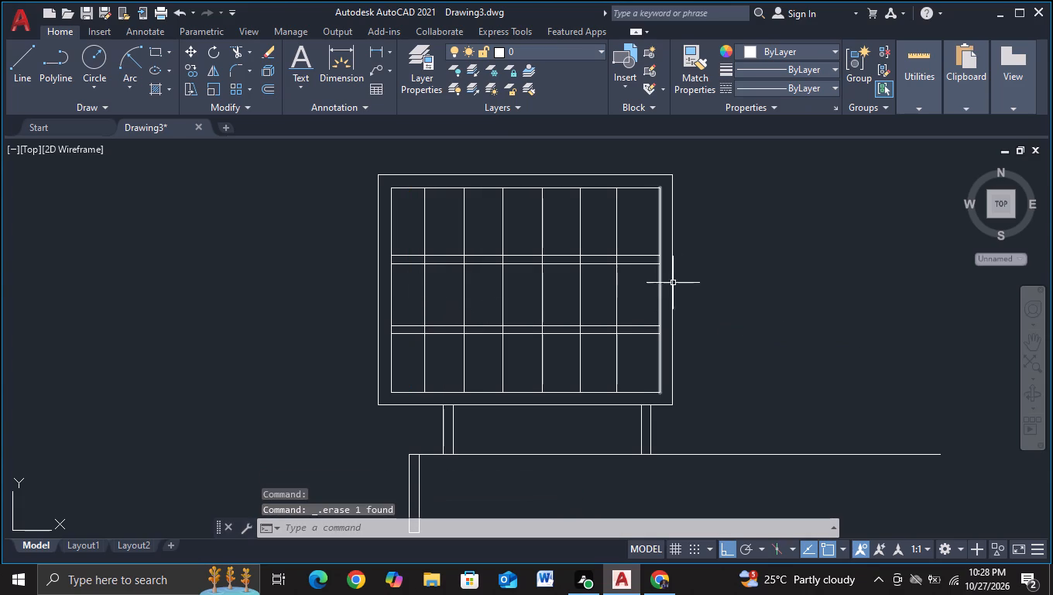
Move all six remaining vertical grid lines slightly right to even out the gaps at the inner frame's sides.
click(648, 303)
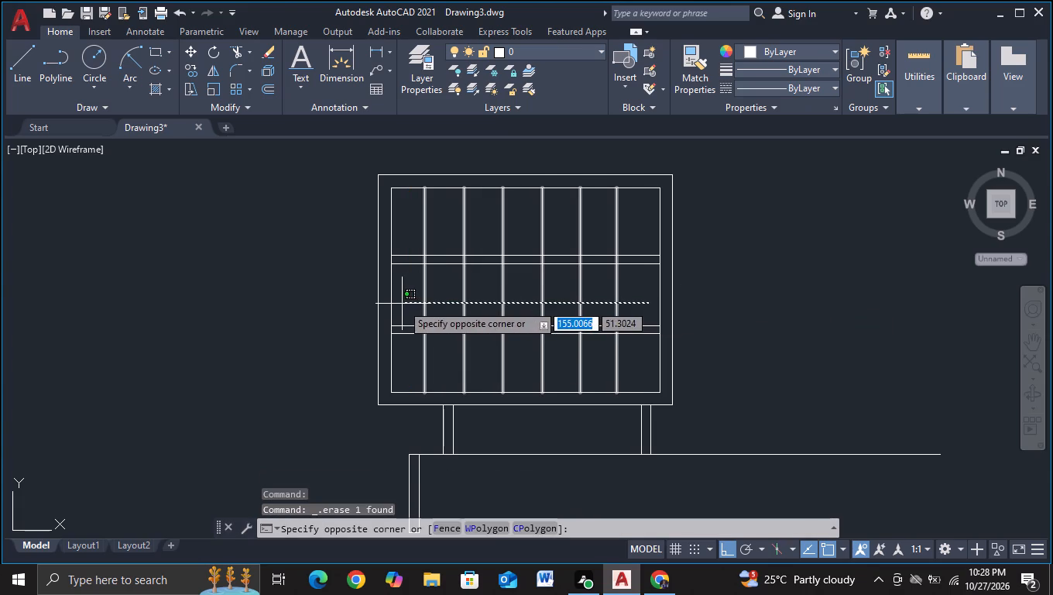
click(402, 304)
key(m)
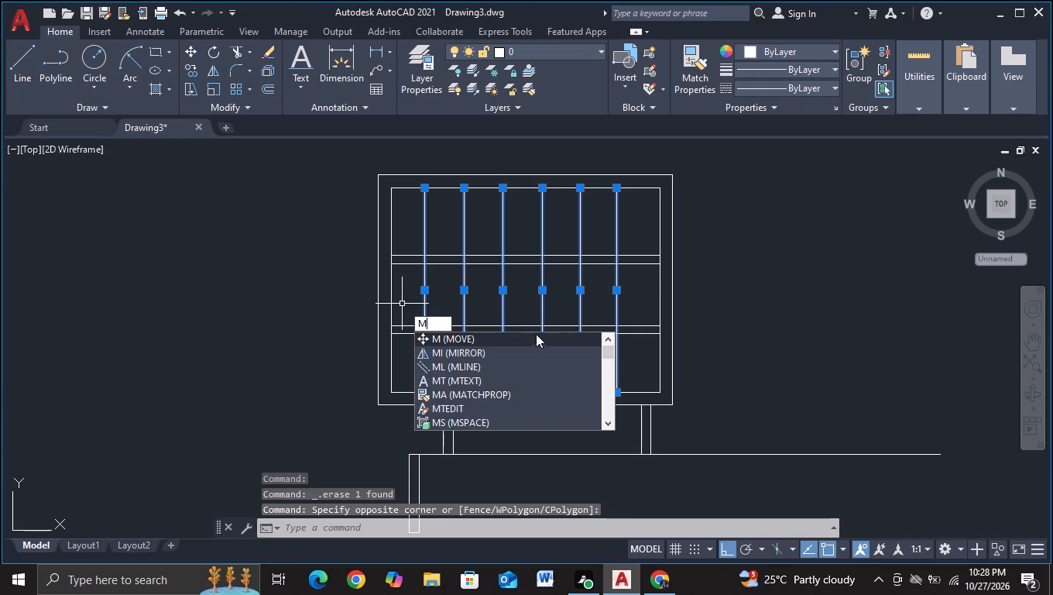
click(535, 336)
click(793, 334)
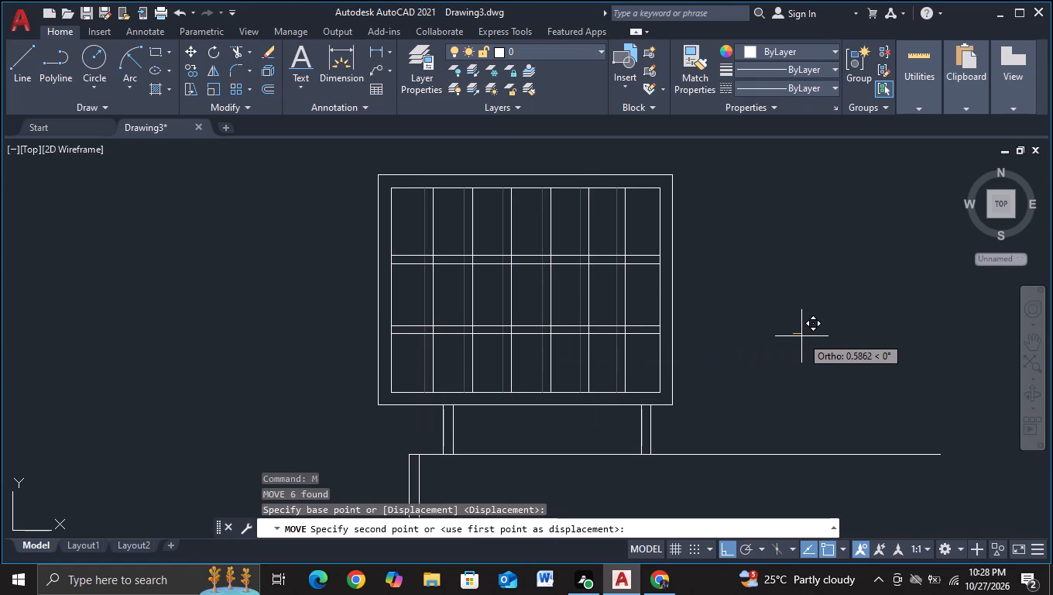
click(797, 337)
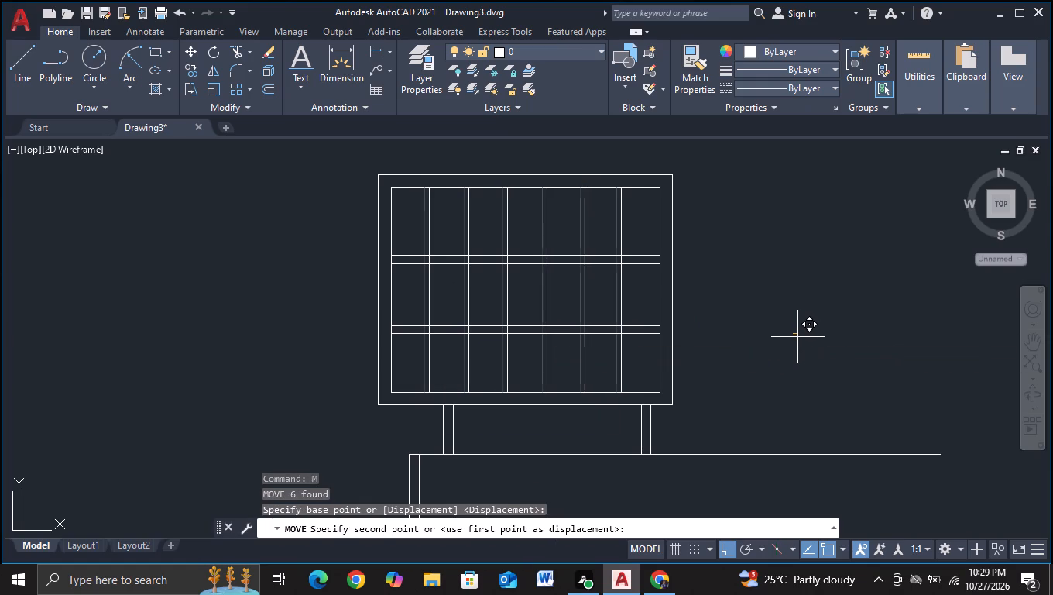
Copy the left stem's right-hand line seven times to the right, about 1.6 units apart, filling the gap between the stems.
scroll(797, 337, down, 2)
middle_drag(811, 359, 596, 298)
middle_drag(608, 363, 581, 322)
scroll(511, 356, up, 1)
middle_drag(467, 335, 471, 388)
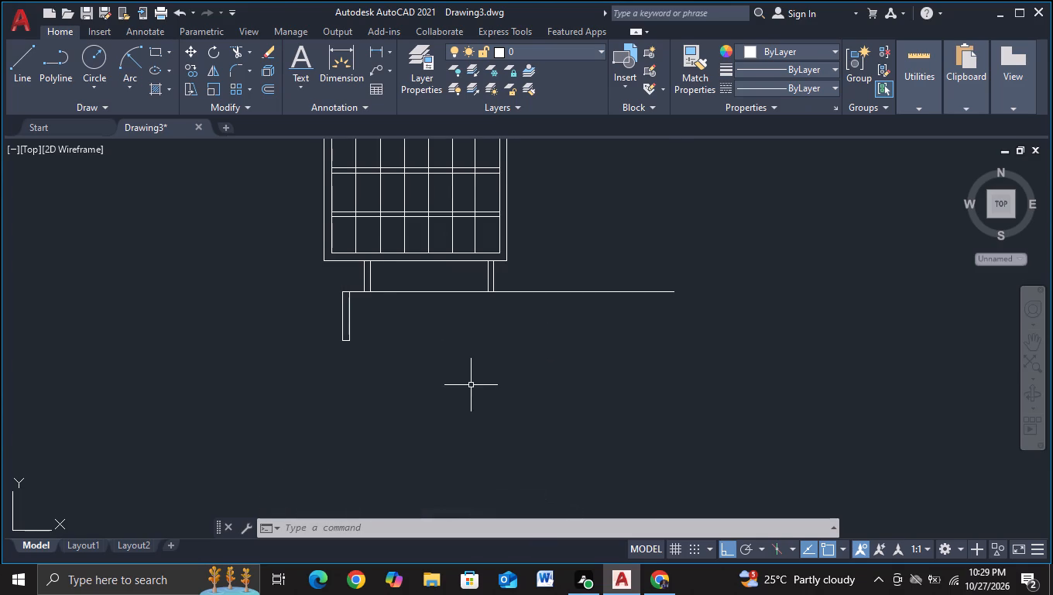
middle_drag(474, 382, 441, 408)
scroll(256, 373, up, 1)
middle_drag(273, 368, 268, 469)
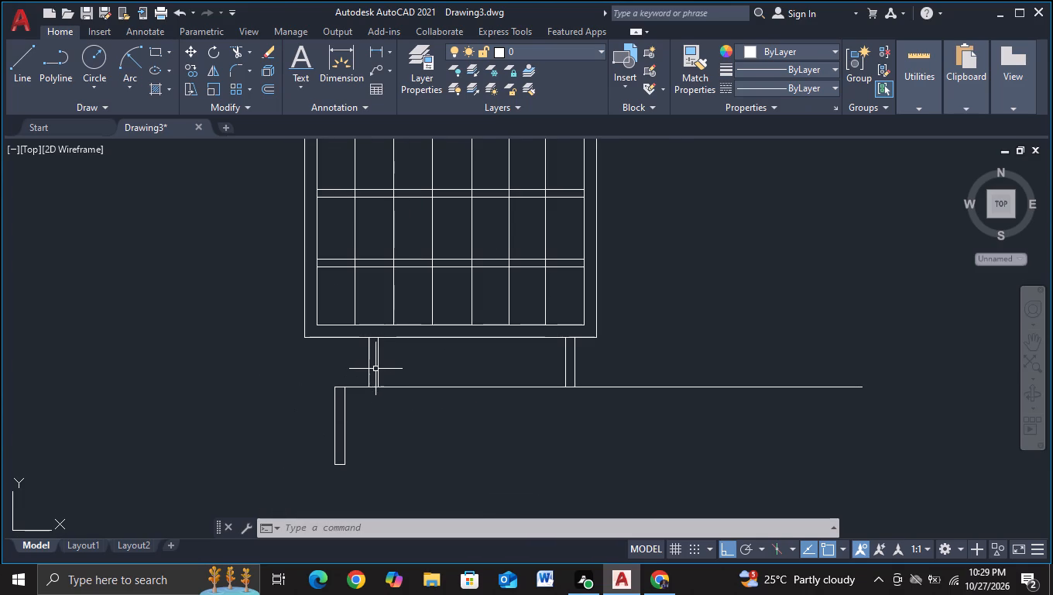
click(379, 370)
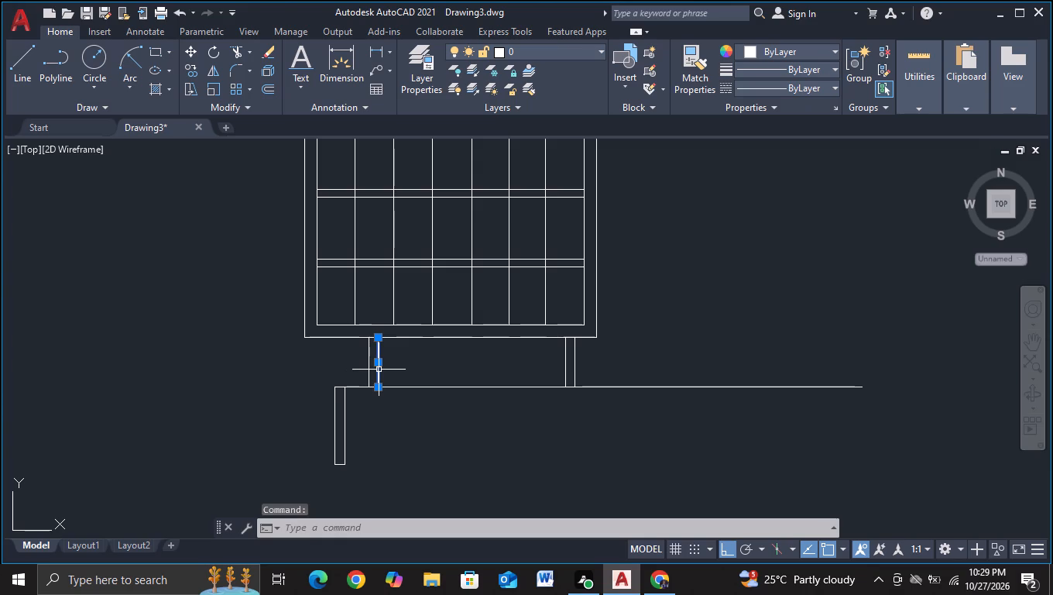
key(c)
click(413, 418)
click(432, 435)
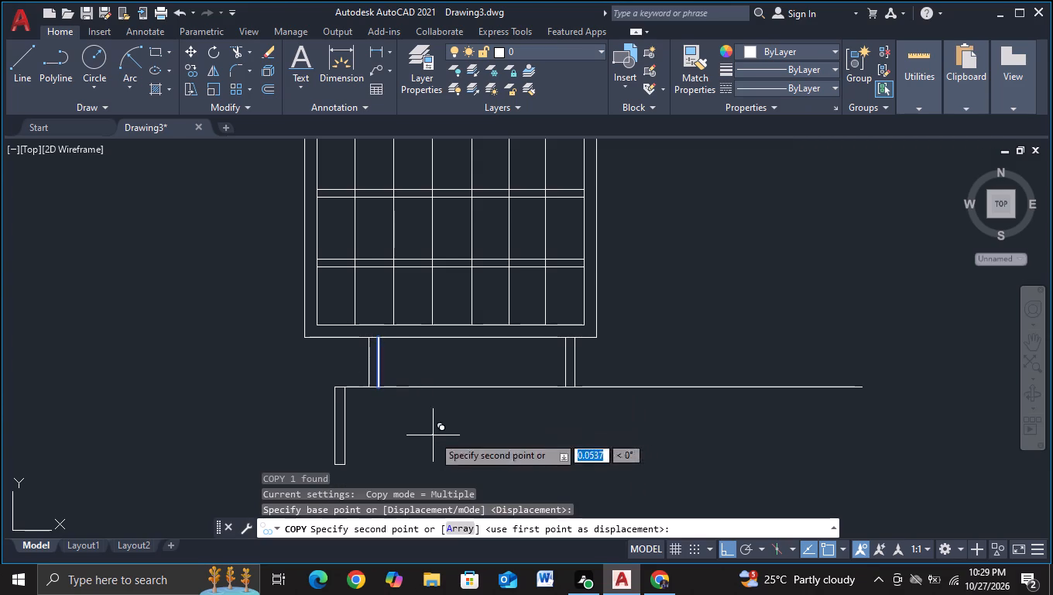
click(456, 435)
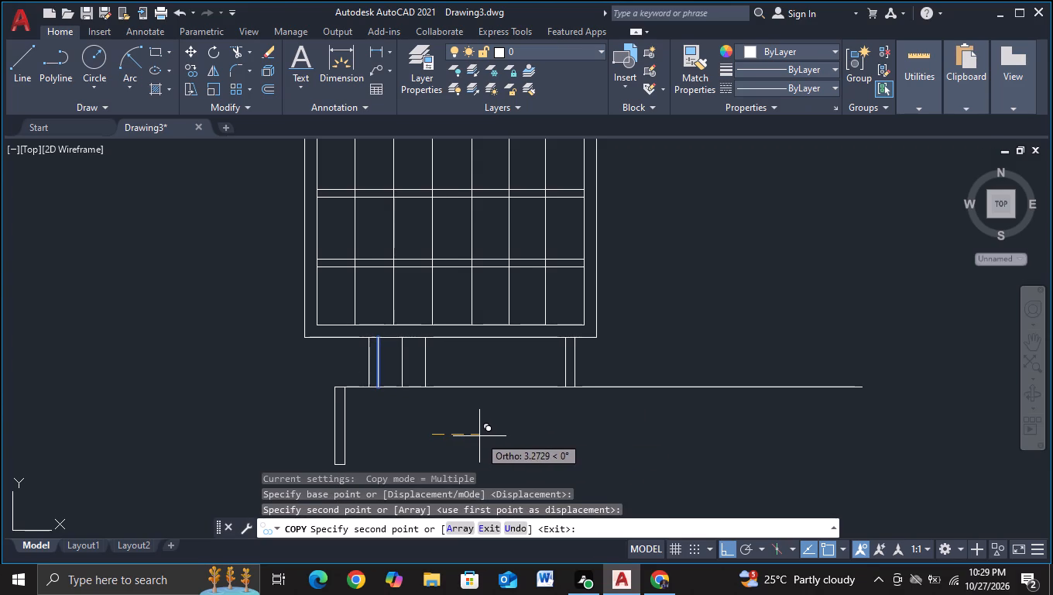
click(479, 436)
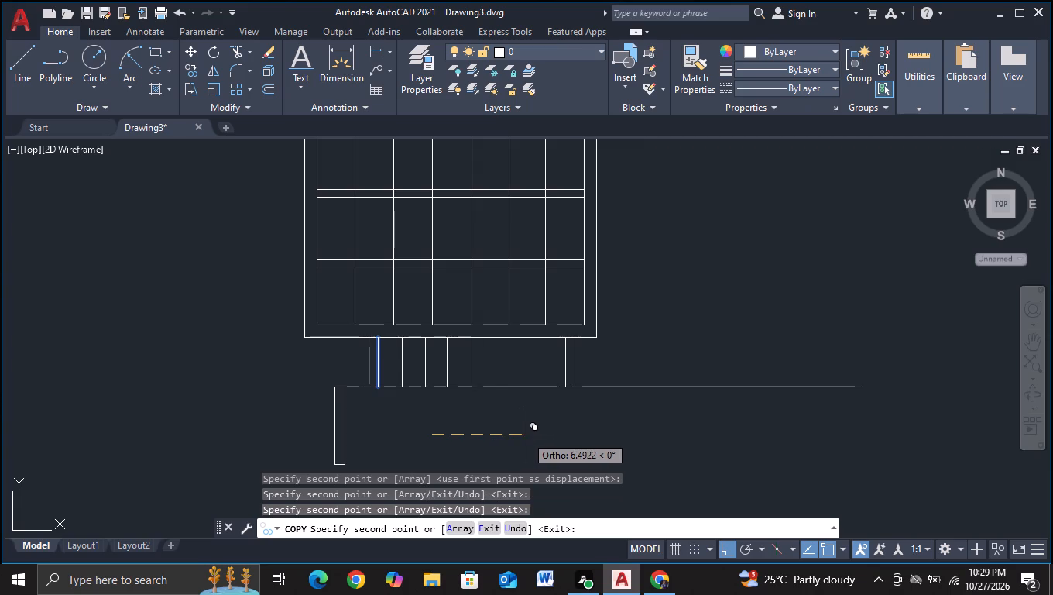
click(523, 435)
click(548, 435)
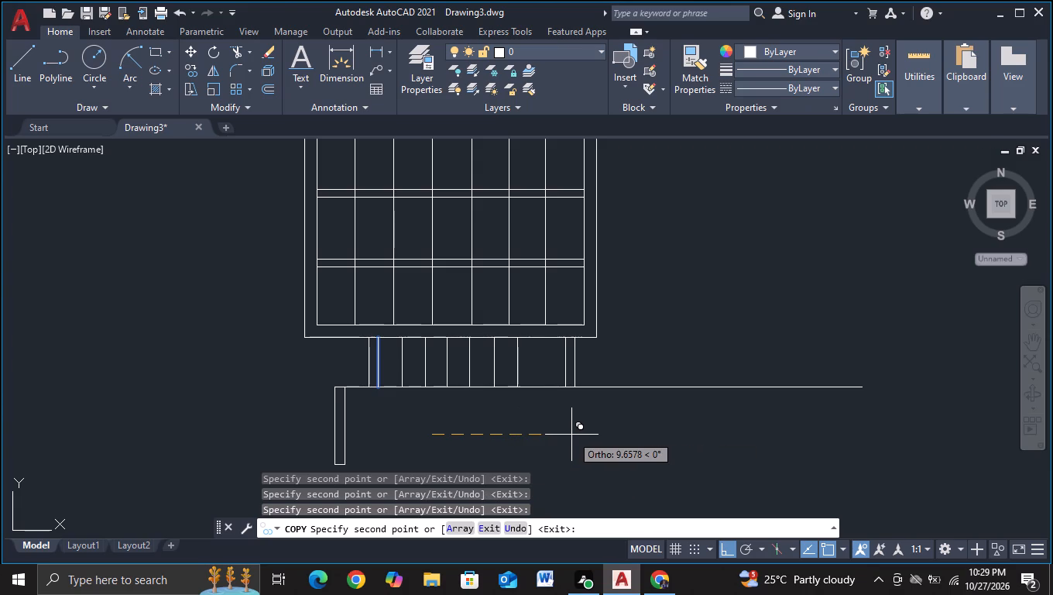
click(572, 435)
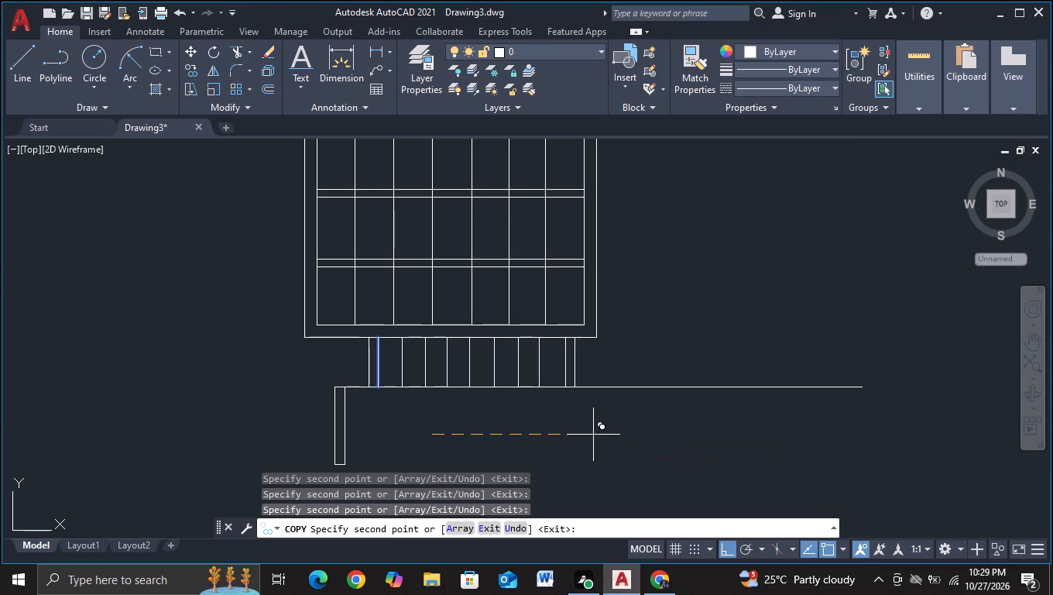
click(593, 435)
key(Escape)
Move the eleven vertical stem and bar lines beneath the frame about 1.03 units left.
scroll(593, 435, down, 2)
middle_drag(593, 435, 555, 383)
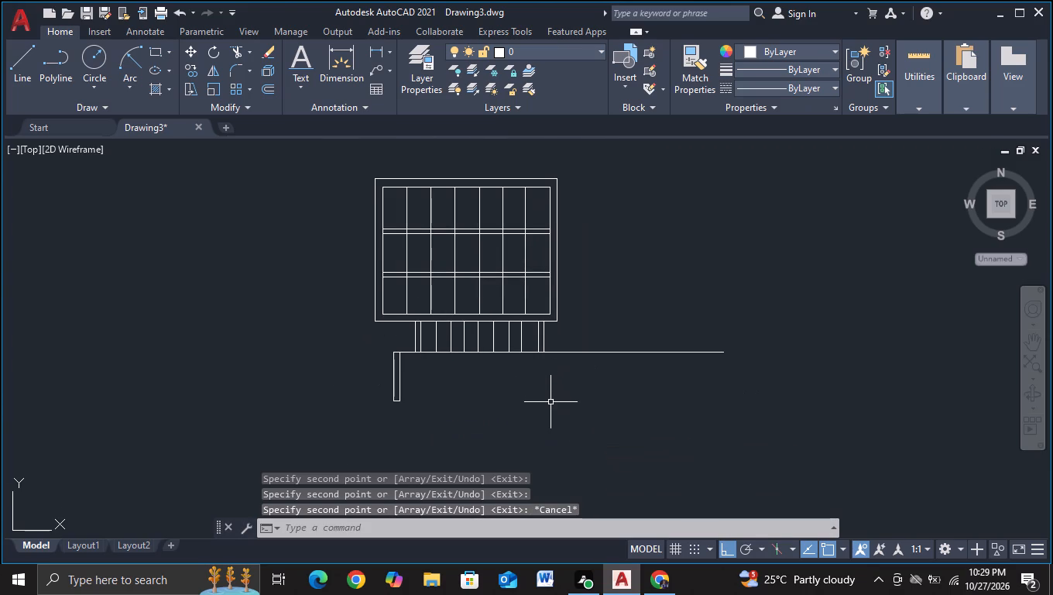
middle_drag(551, 402, 561, 408)
click(575, 337)
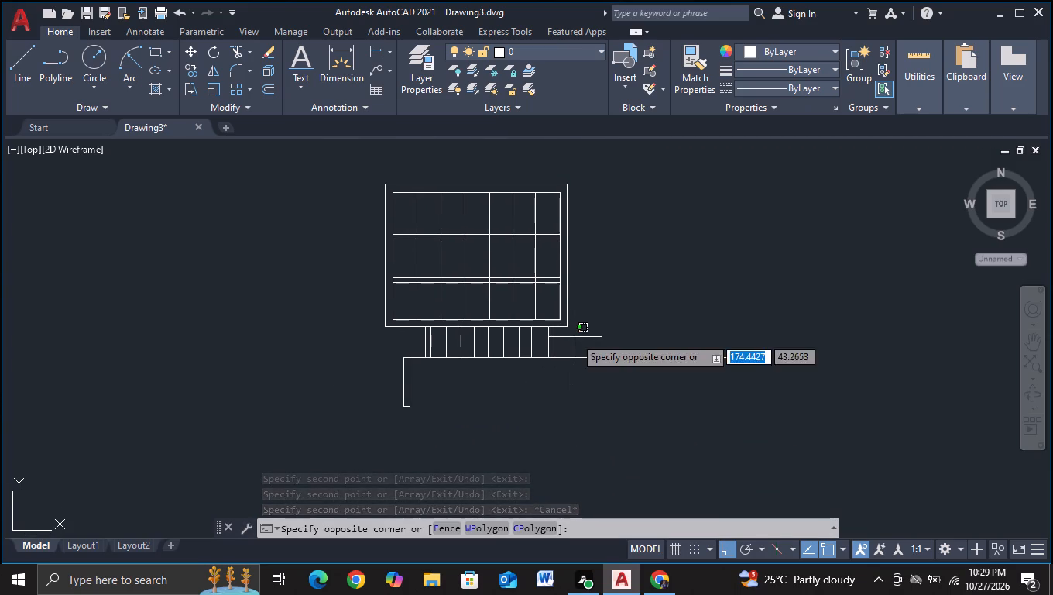
click(420, 346)
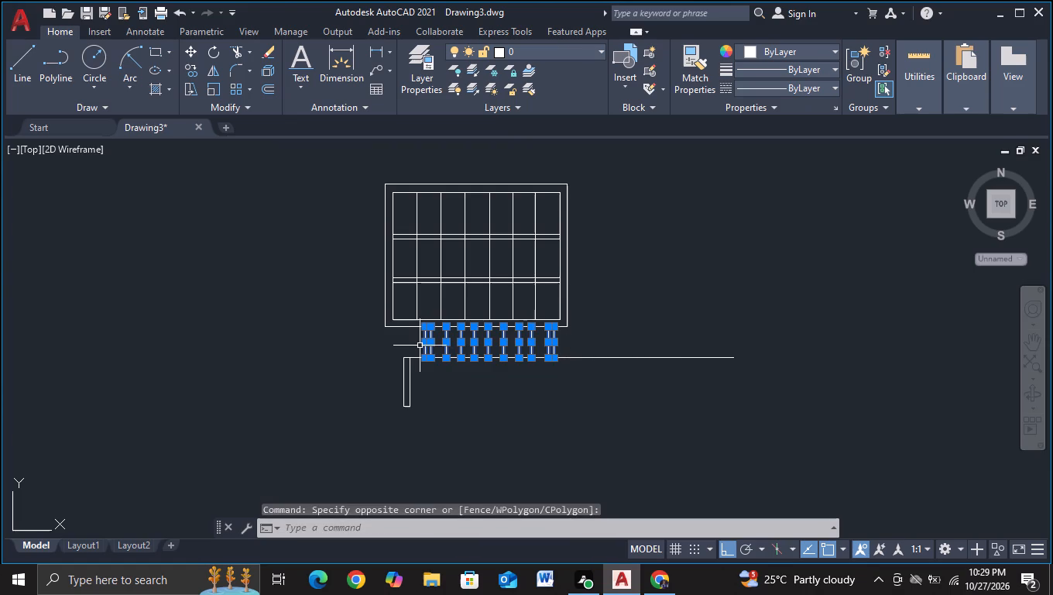
key(m)
click(448, 383)
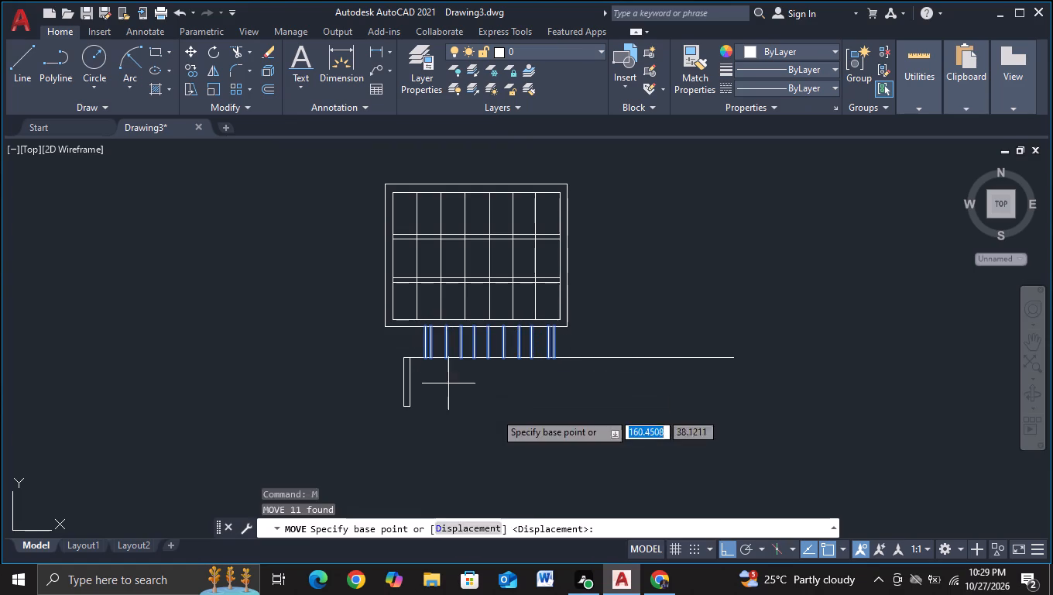
click(495, 412)
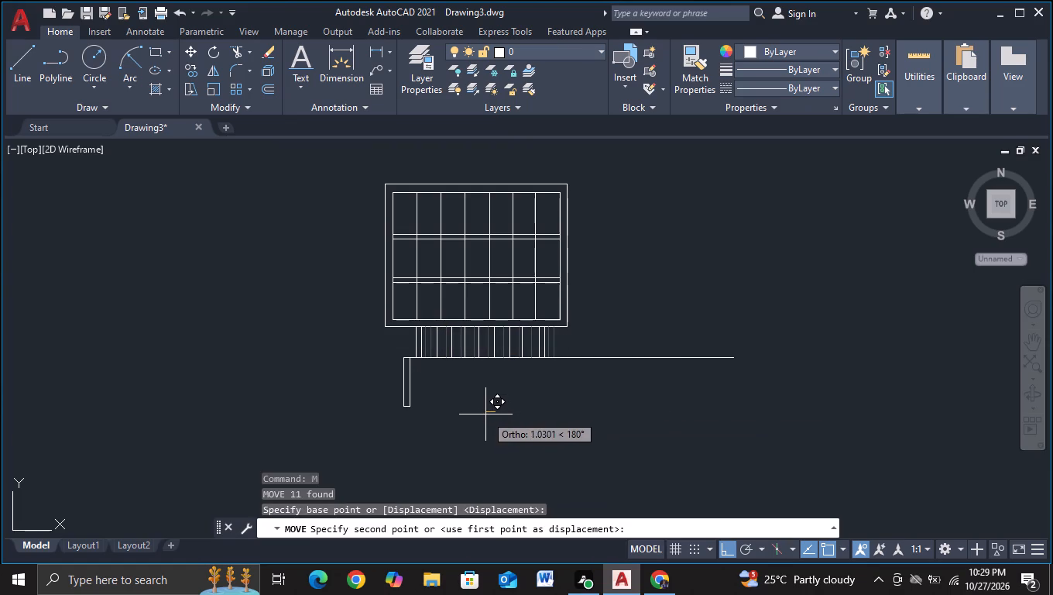
click(485, 414)
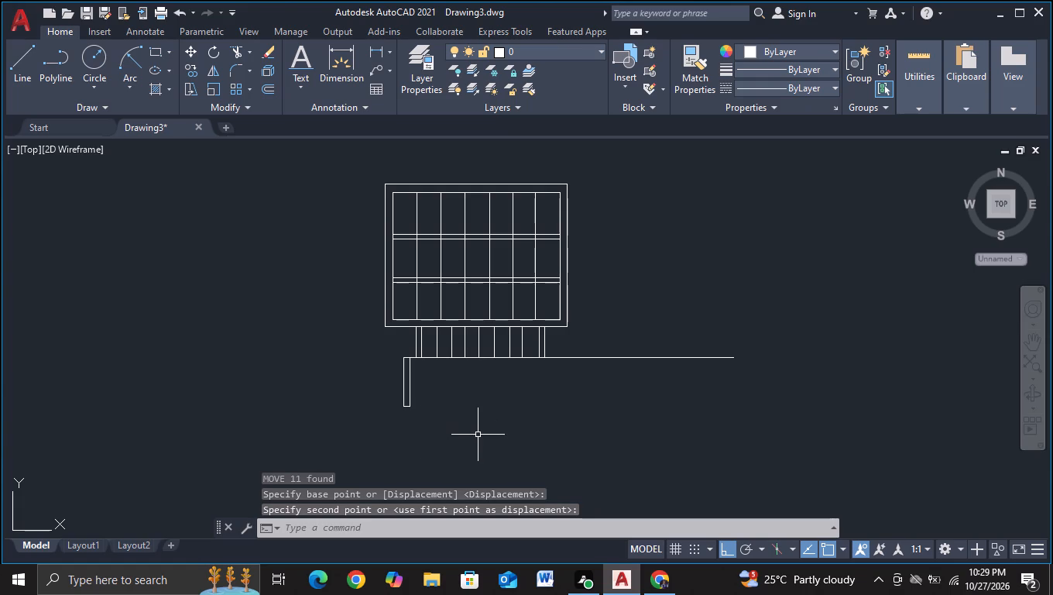
Move the same eleven vertical lines slightly further left, bringing the left stem to the leg's right edge.
middle_drag(478, 435, 463, 395)
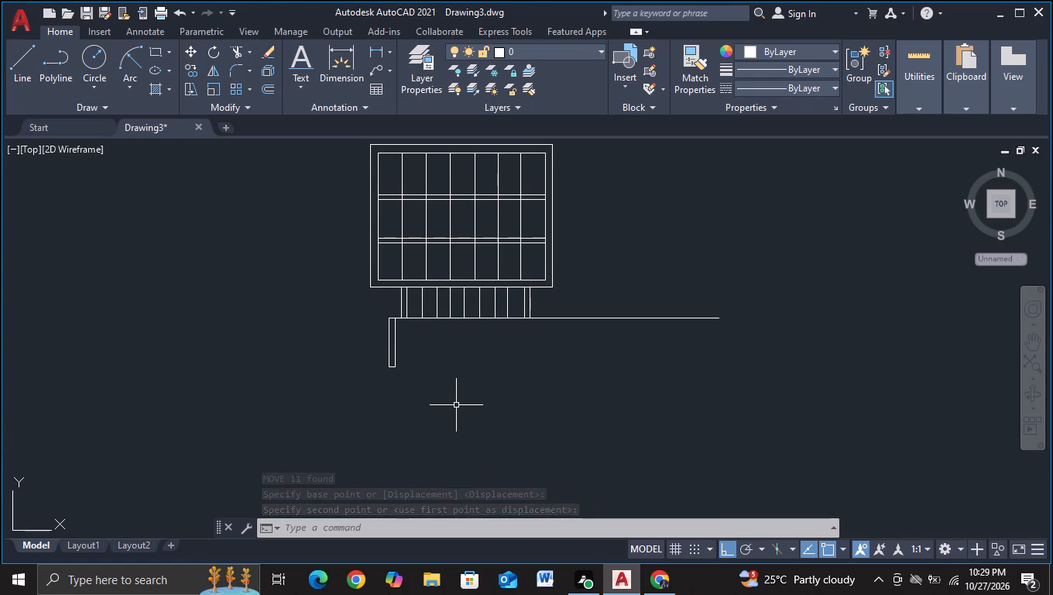
middle_drag(454, 411, 400, 426)
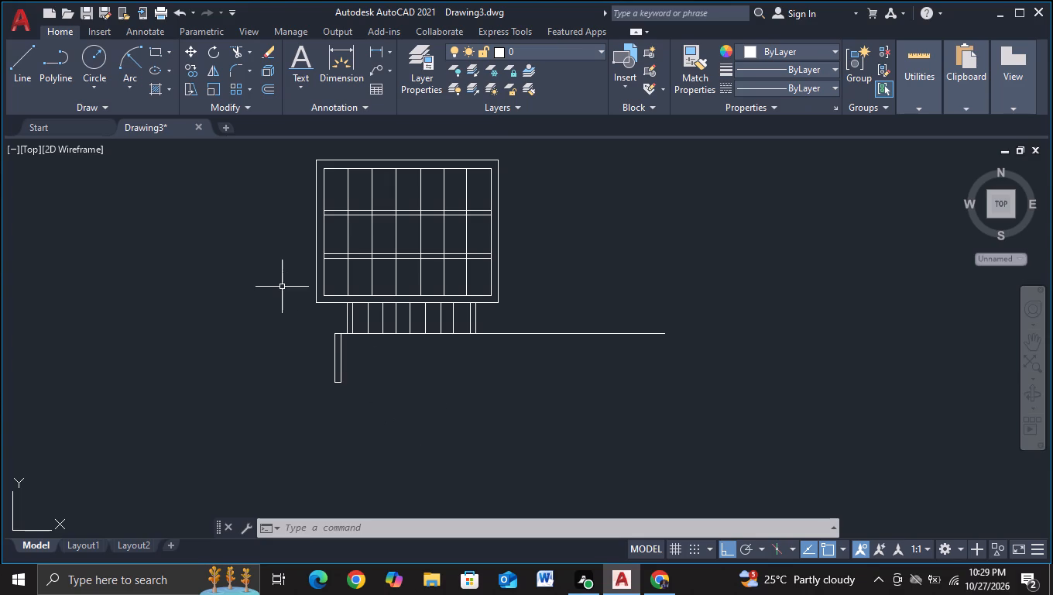
click(502, 319)
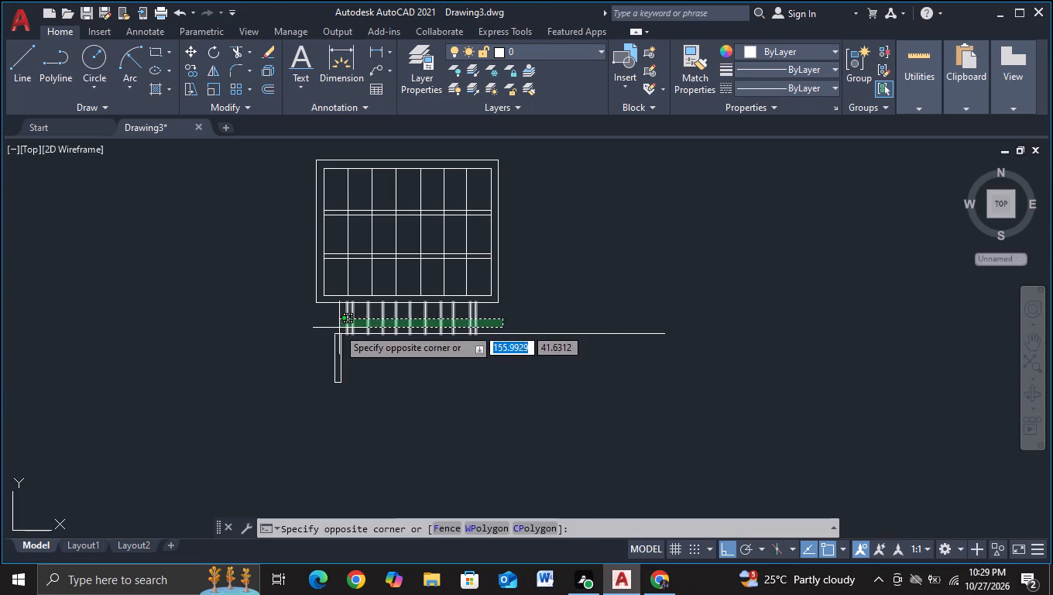
click(328, 328)
key(m)
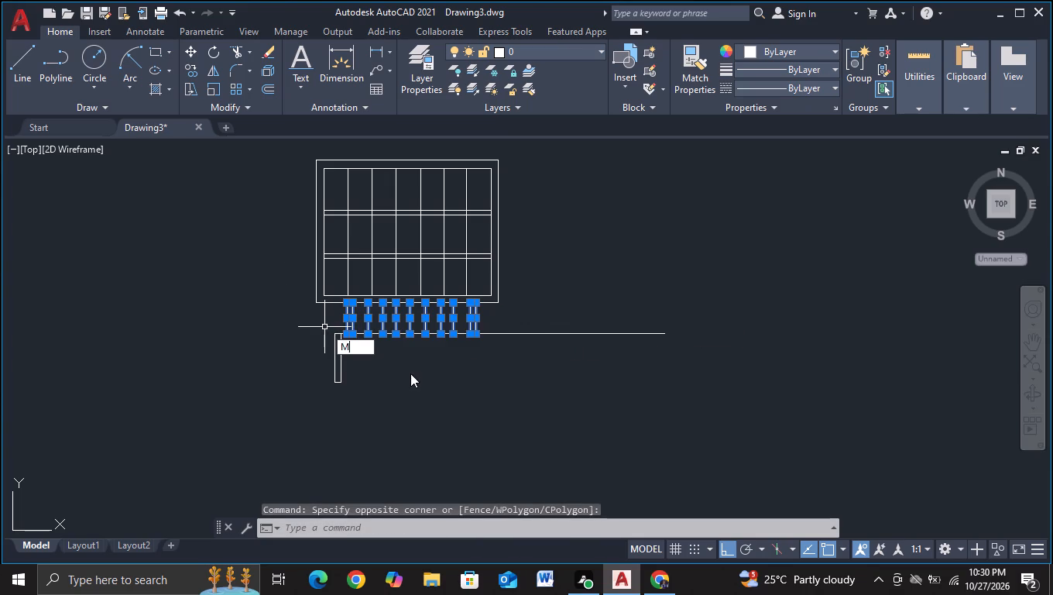
click(408, 363)
click(424, 386)
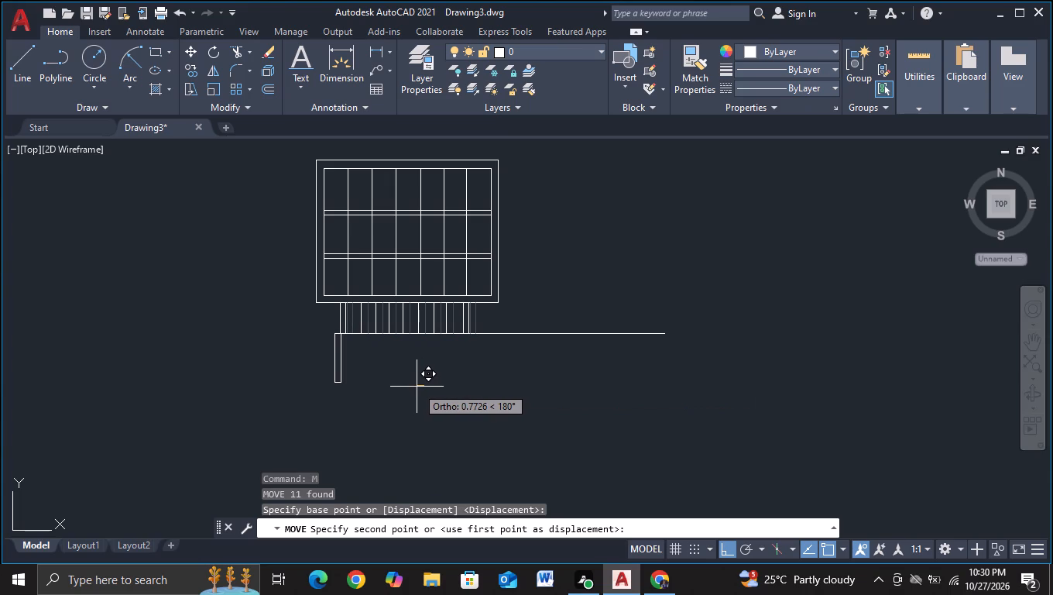
click(418, 387)
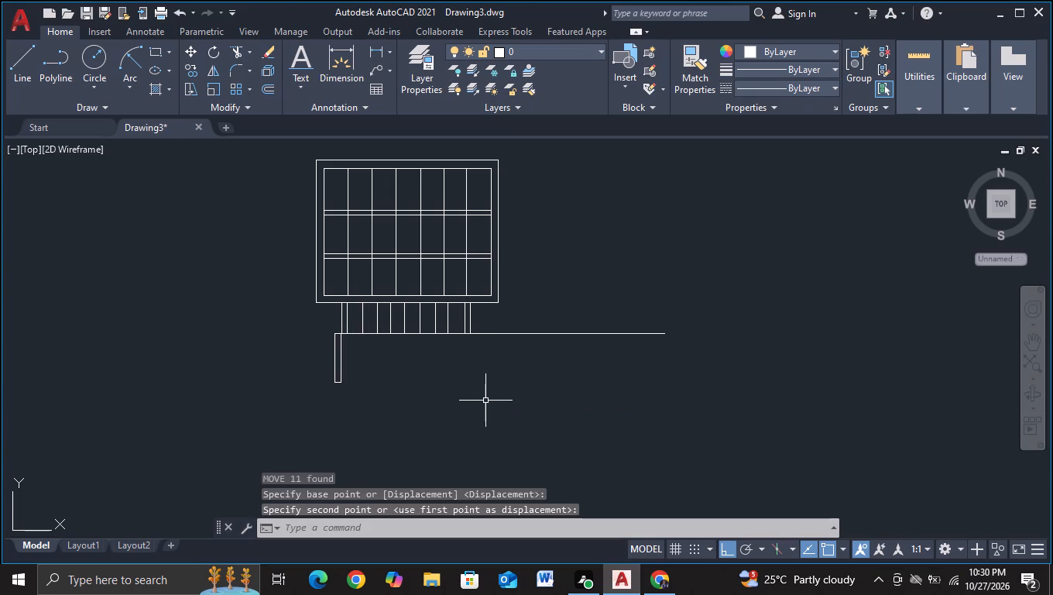
From the long horizontal line's right end, draw a stepped line: short right, up to the bottom grid row's level, long right, far down.
middle_drag(487, 401, 468, 377)
middle_drag(546, 394, 491, 425)
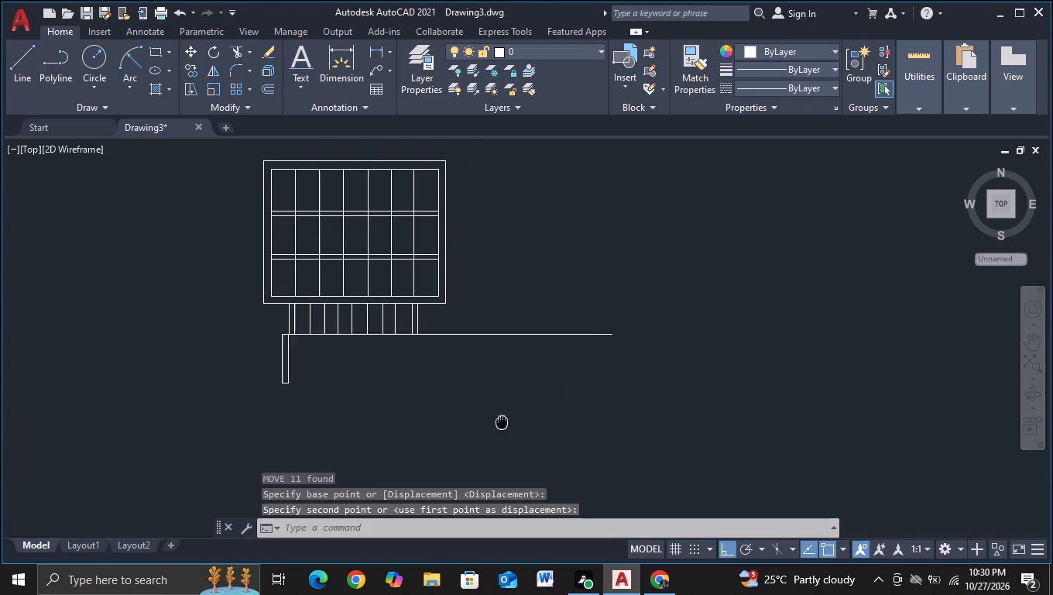
middle_drag(491, 425, 485, 425)
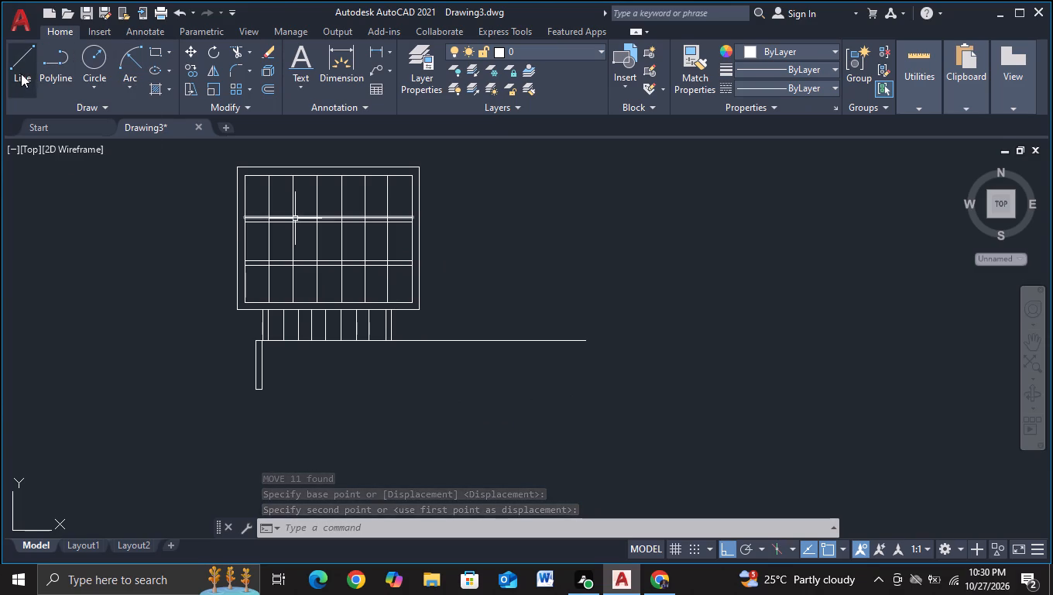
click(20, 73)
click(588, 344)
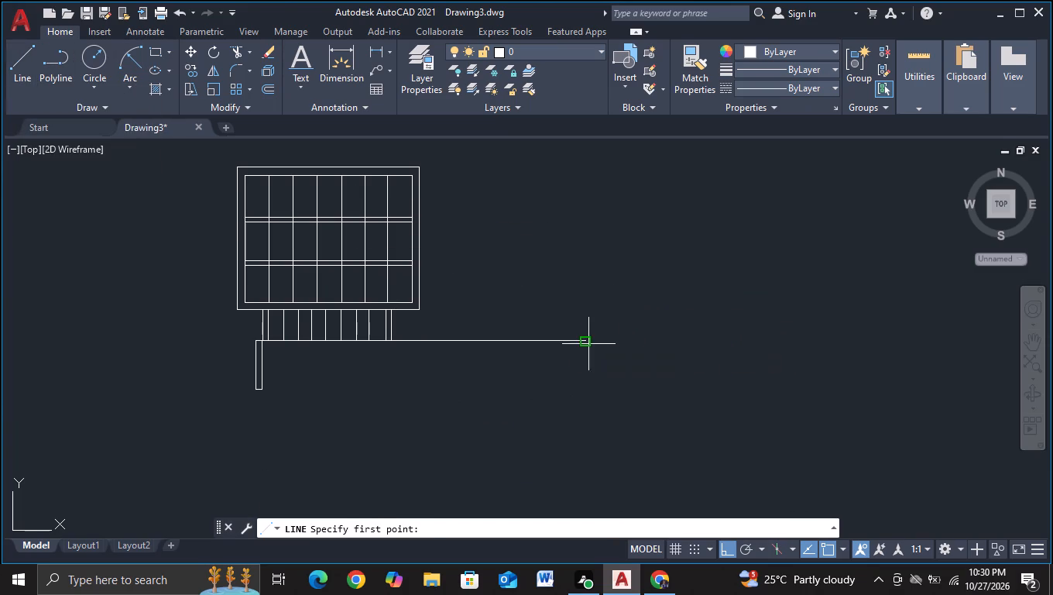
click(604, 342)
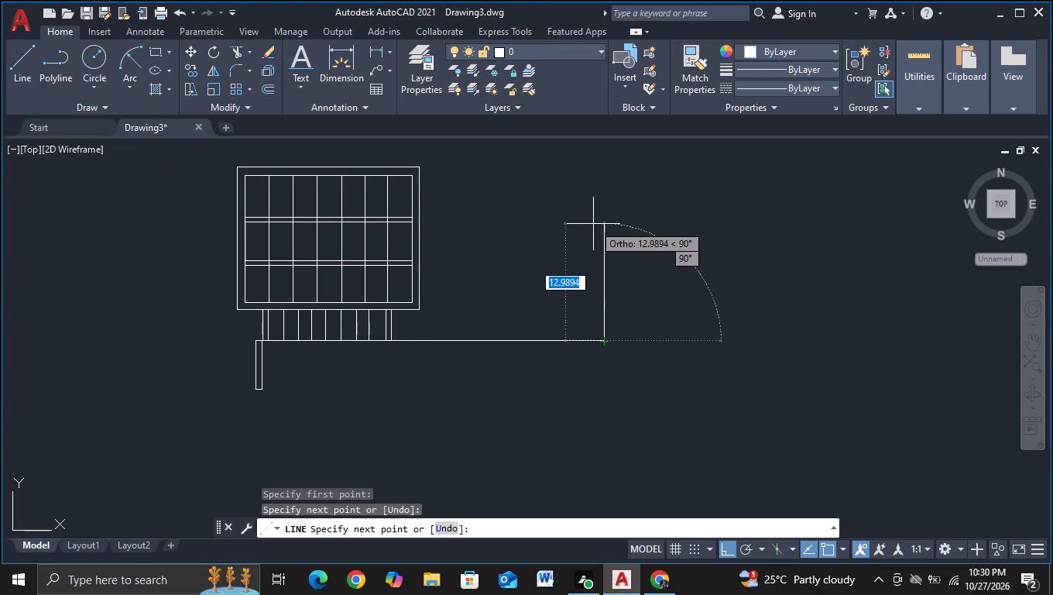
click(597, 278)
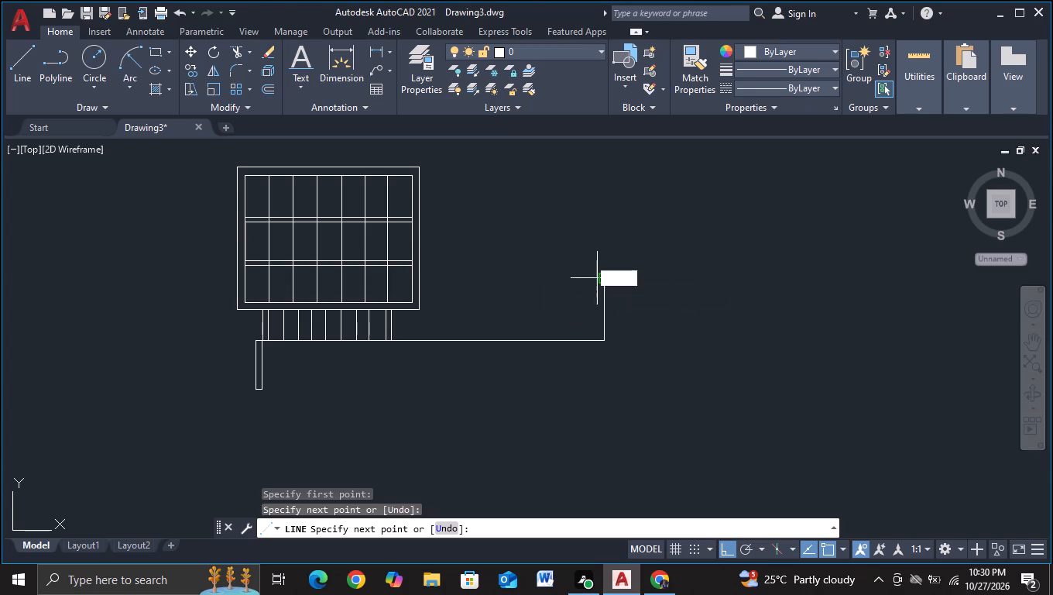
middle_drag(746, 277, 496, 271)
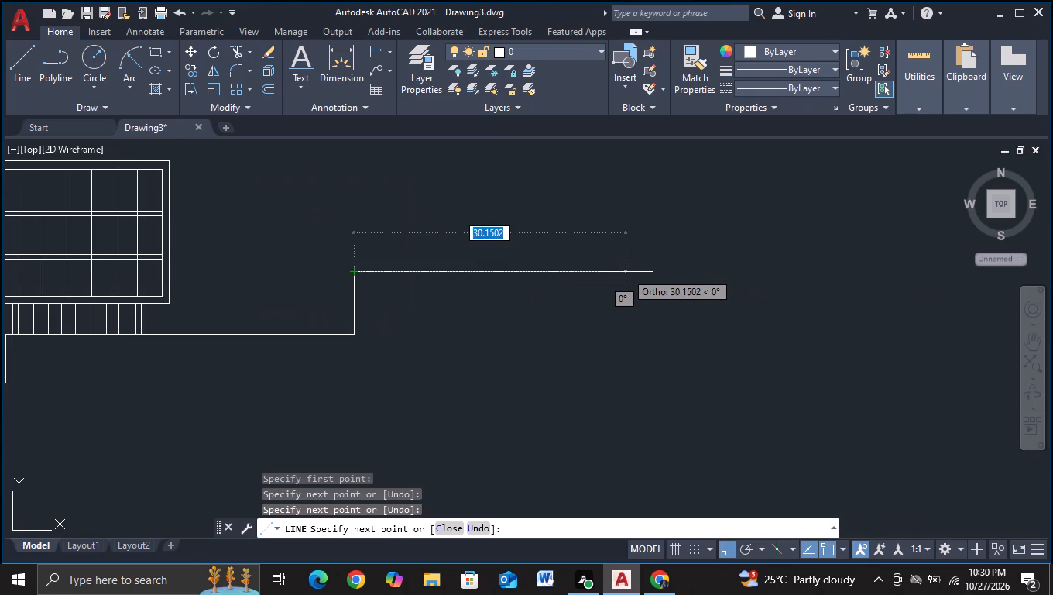
click(612, 271)
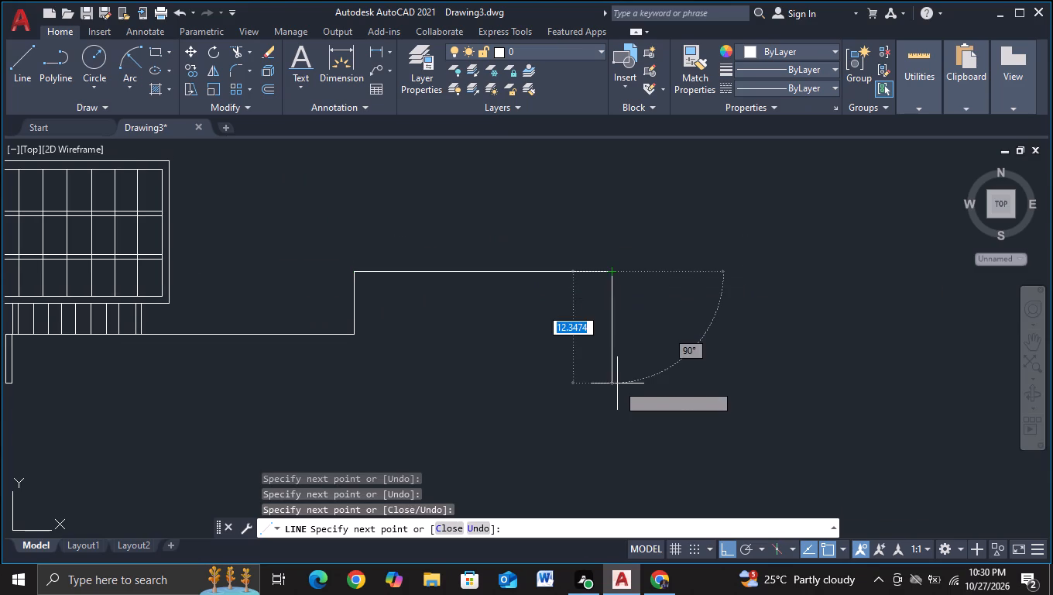
scroll(617, 383, down, 3)
middle_drag(619, 390, 608, 308)
click(612, 370)
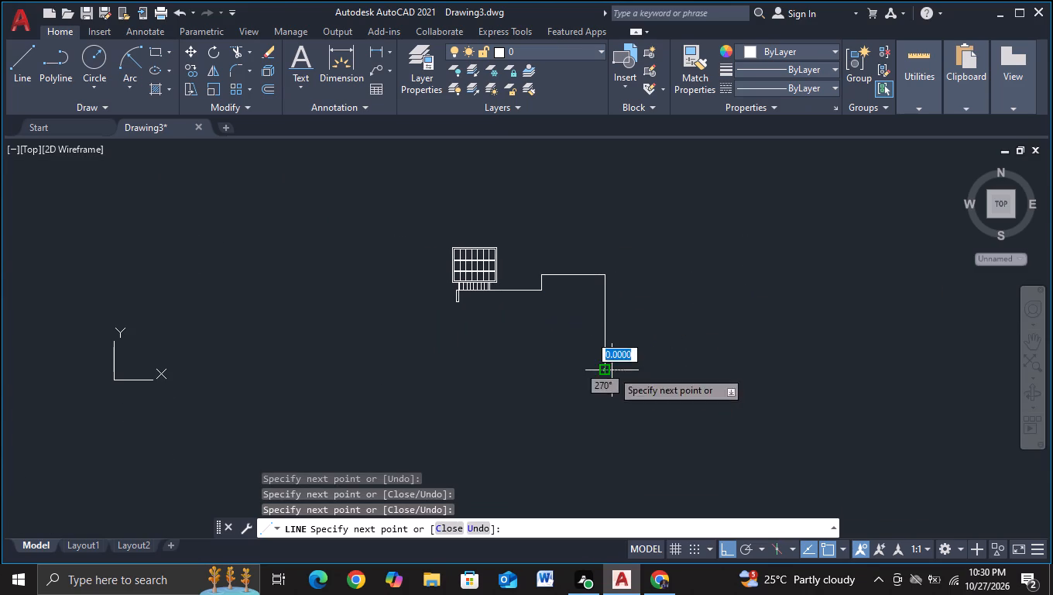
key(Escape)
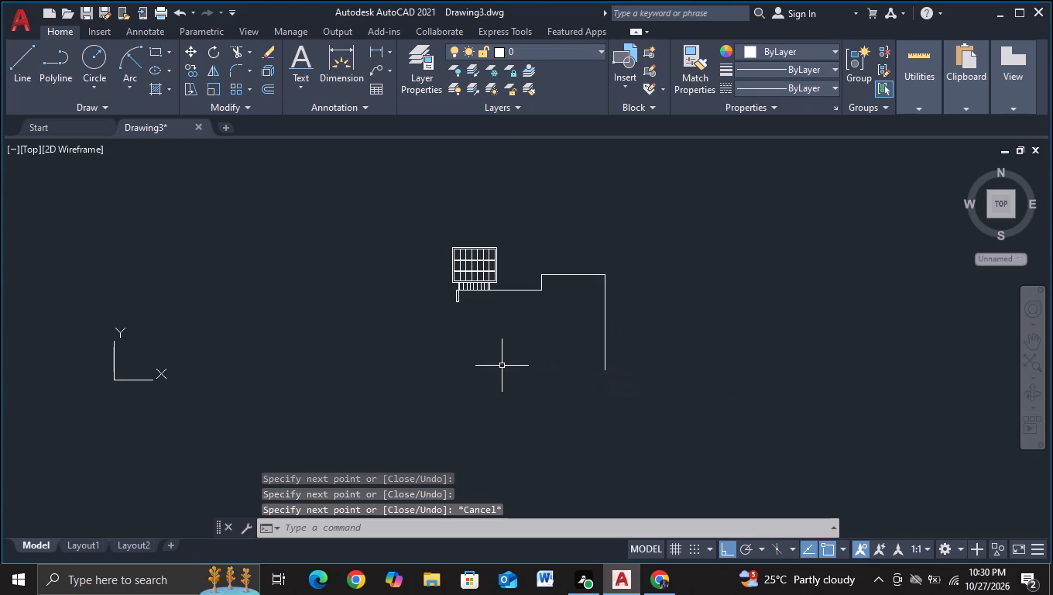
Move the tall vertical line at the stepped outline's right end about 3.7 units left.
middle_drag(502, 366, 503, 394)
scroll(567, 341, up, 1)
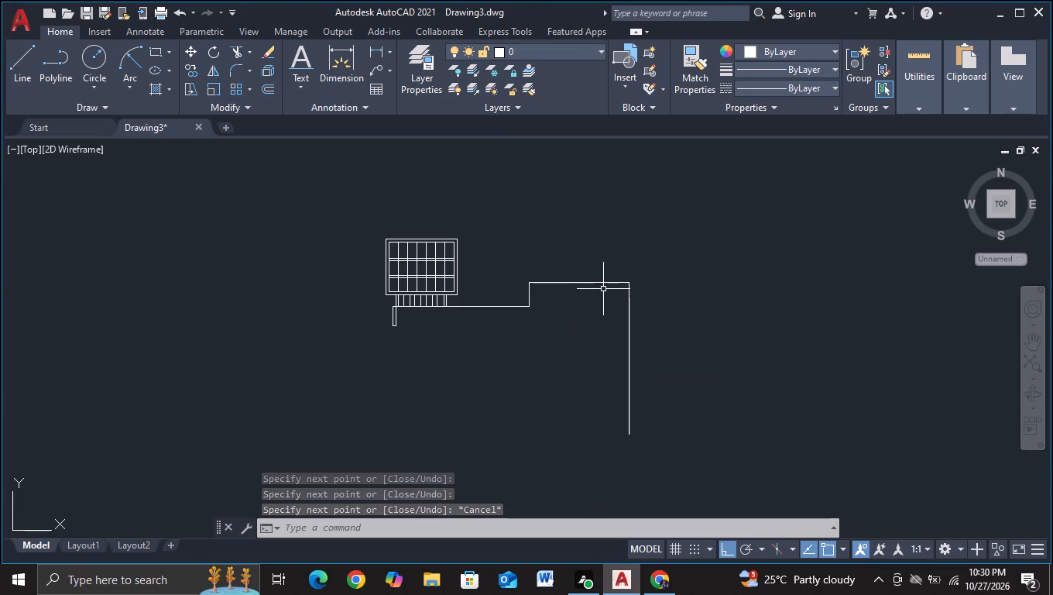
click(627, 318)
key(m)
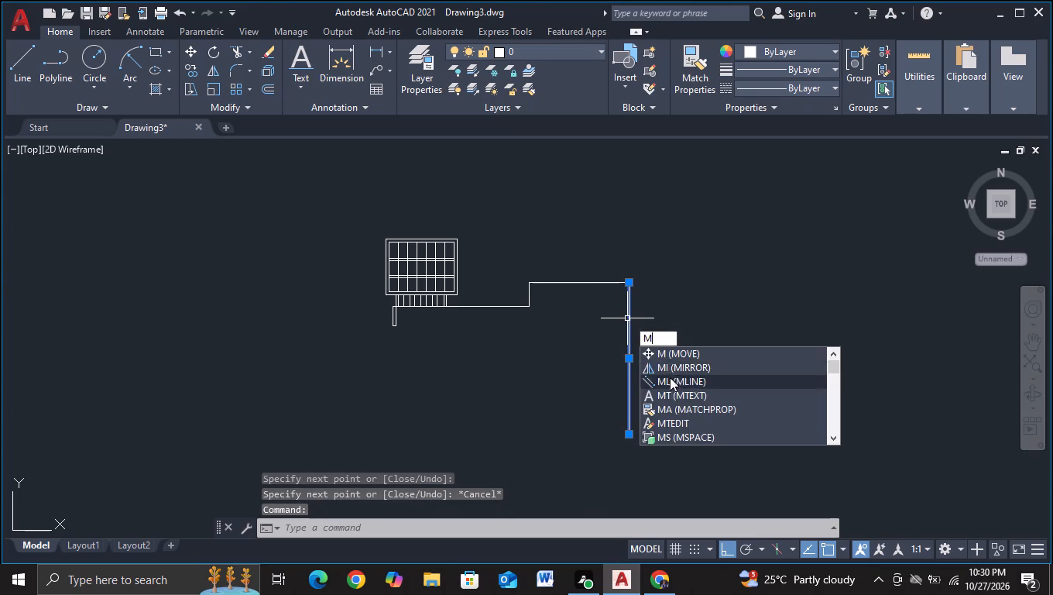
double_click(680, 353)
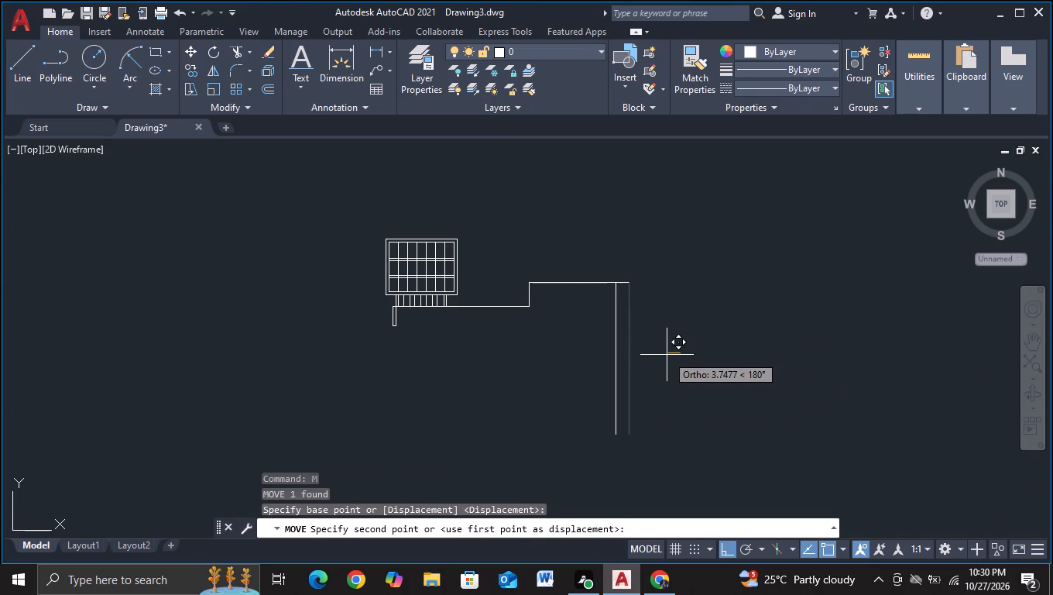
click(667, 355)
key(Escape)
Trim the upper horizontal line's overhang beyond the tall vertical line.
click(238, 54)
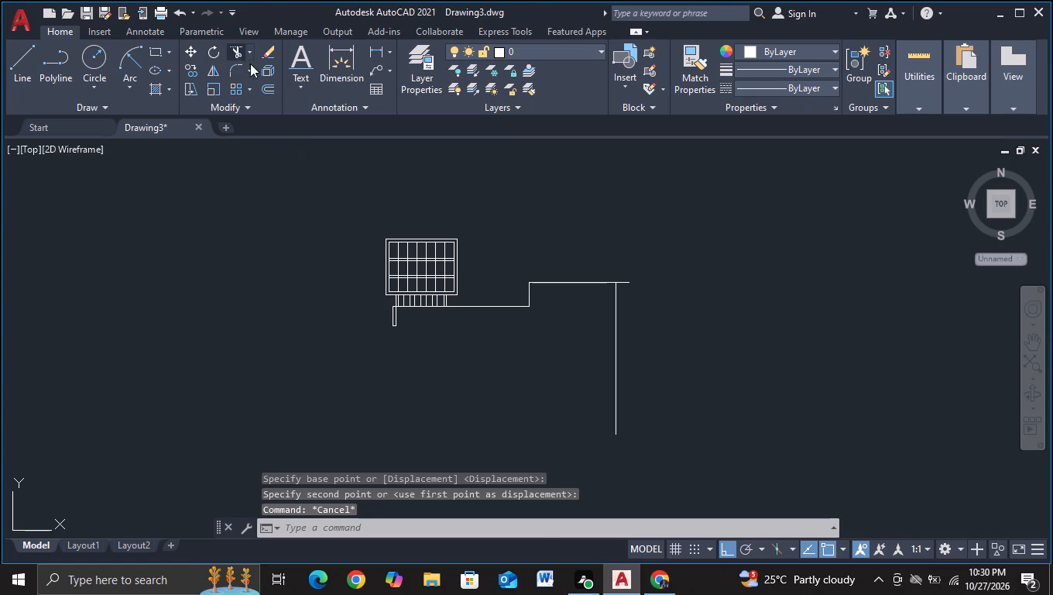
click(620, 260)
click(626, 294)
key(Escape)
middle_drag(570, 367, 576, 312)
middle_drag(434, 315, 430, 328)
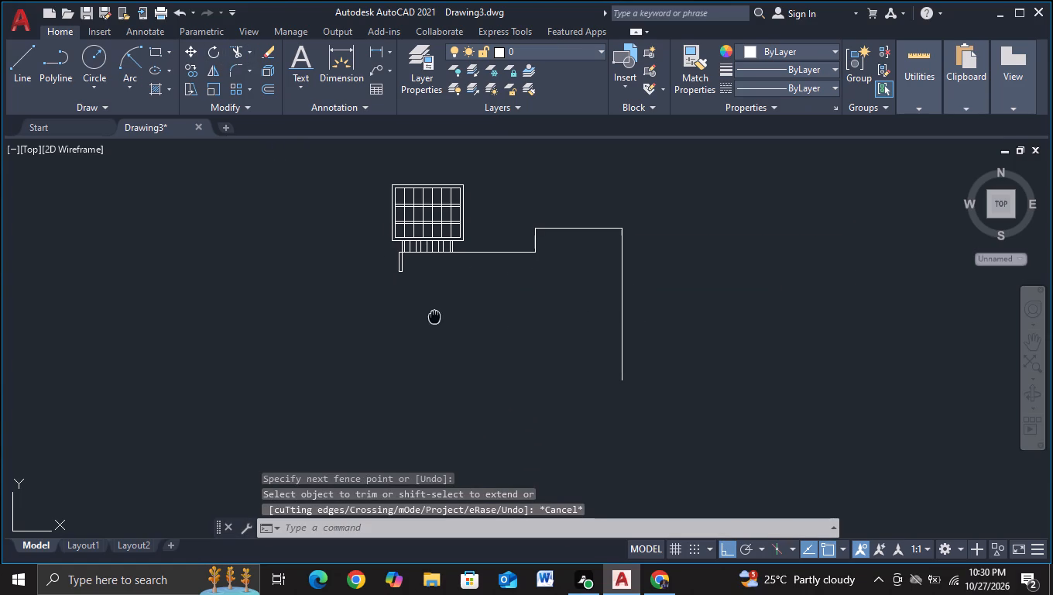
middle_drag(430, 328, 420, 348)
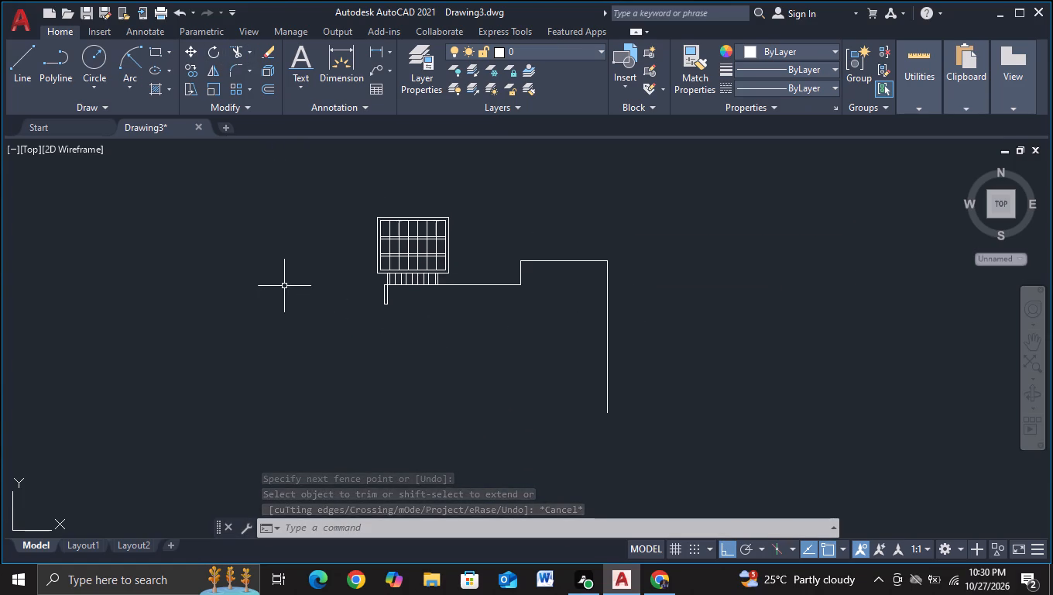
From the leg's lower-left corner, draw a stepped line: a short drop, a long run right, and a vertical drop inside the outline.
click(9, 88)
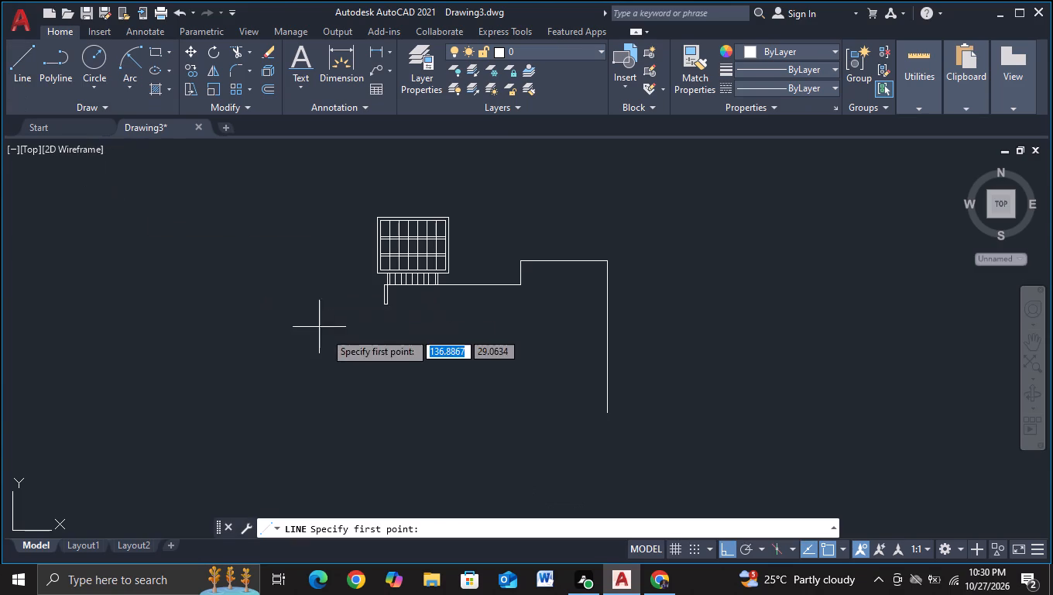
scroll(330, 339, up, 1)
middle_drag(334, 339, 323, 414)
scroll(344, 402, up, 1)
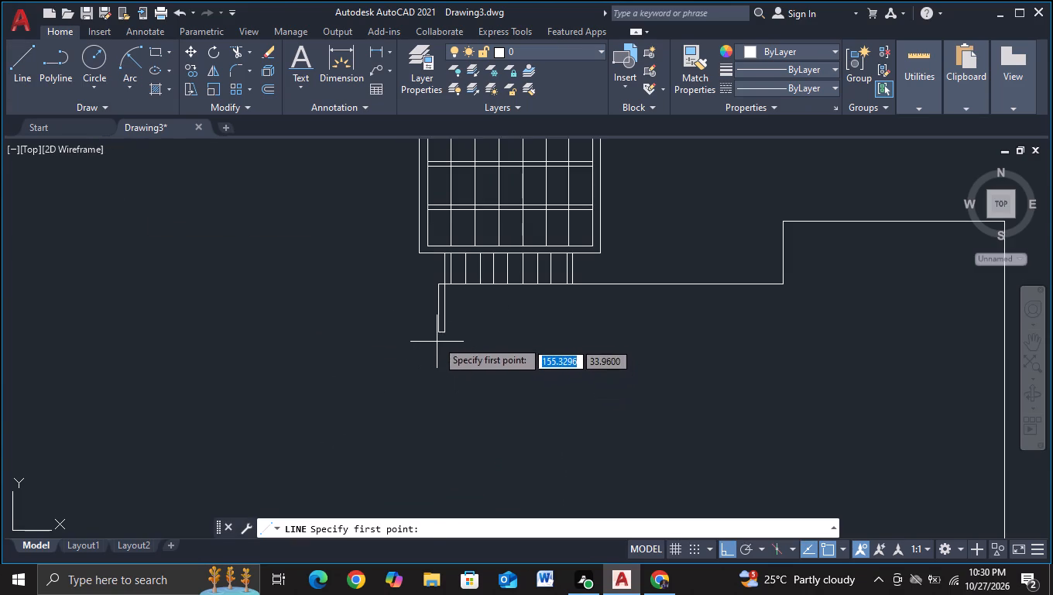
click(437, 337)
click(437, 348)
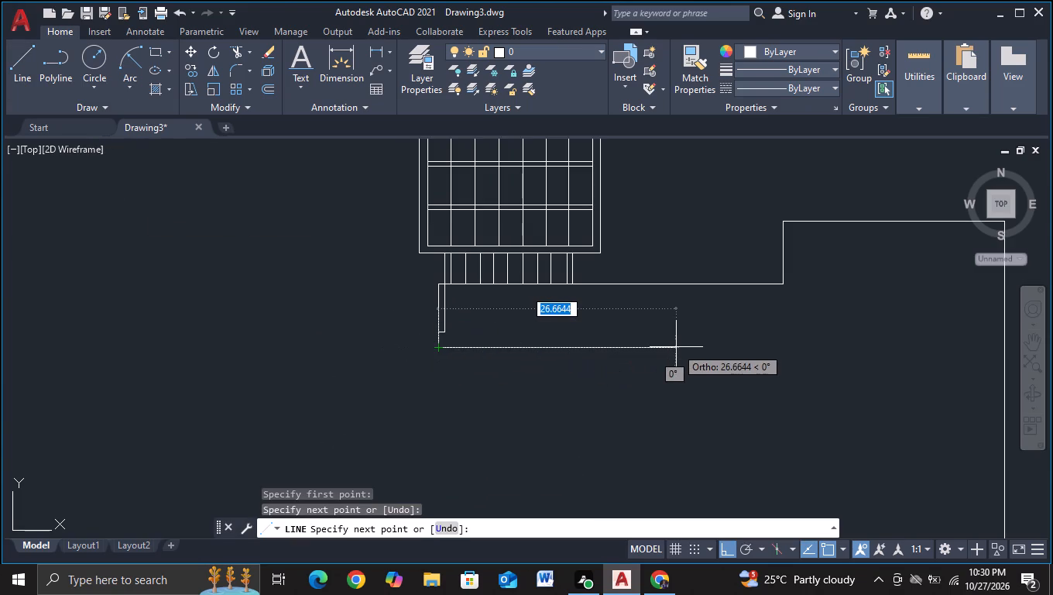
middle_drag(676, 347, 462, 349)
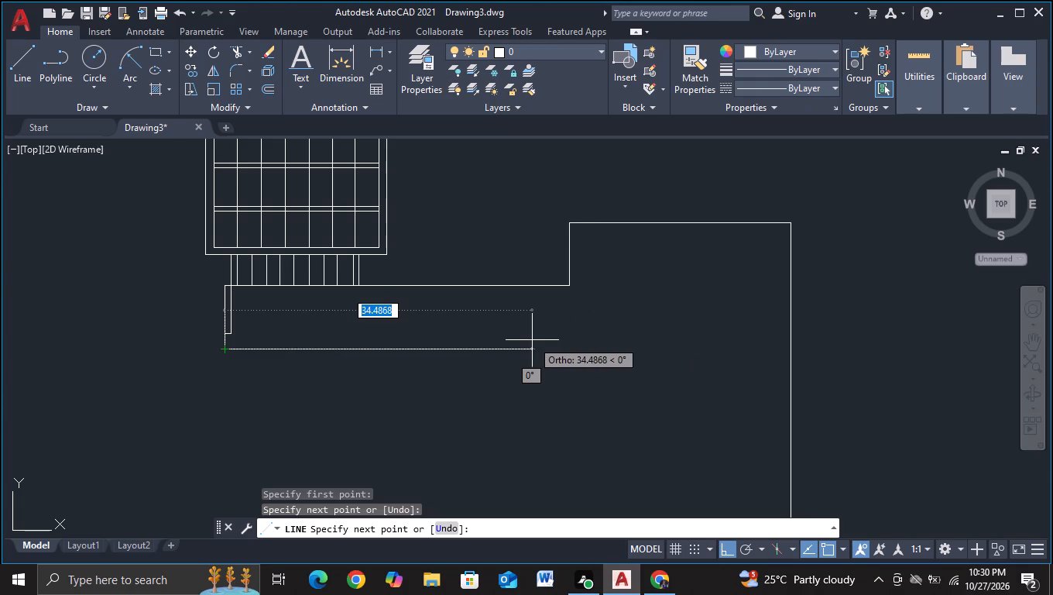
middle_drag(461, 329, 469, 301)
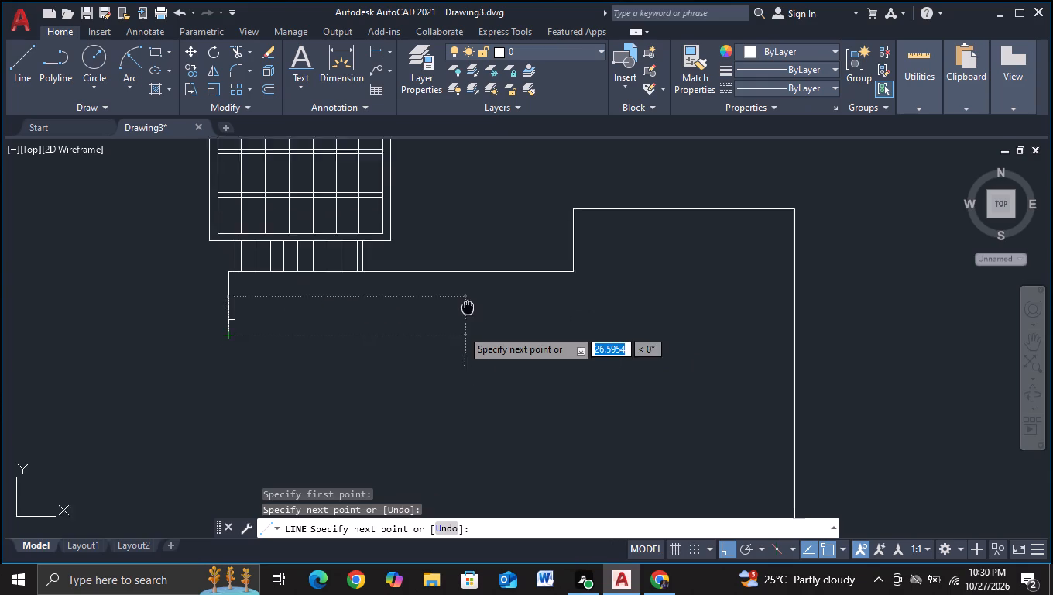
middle_drag(469, 301, 472, 291)
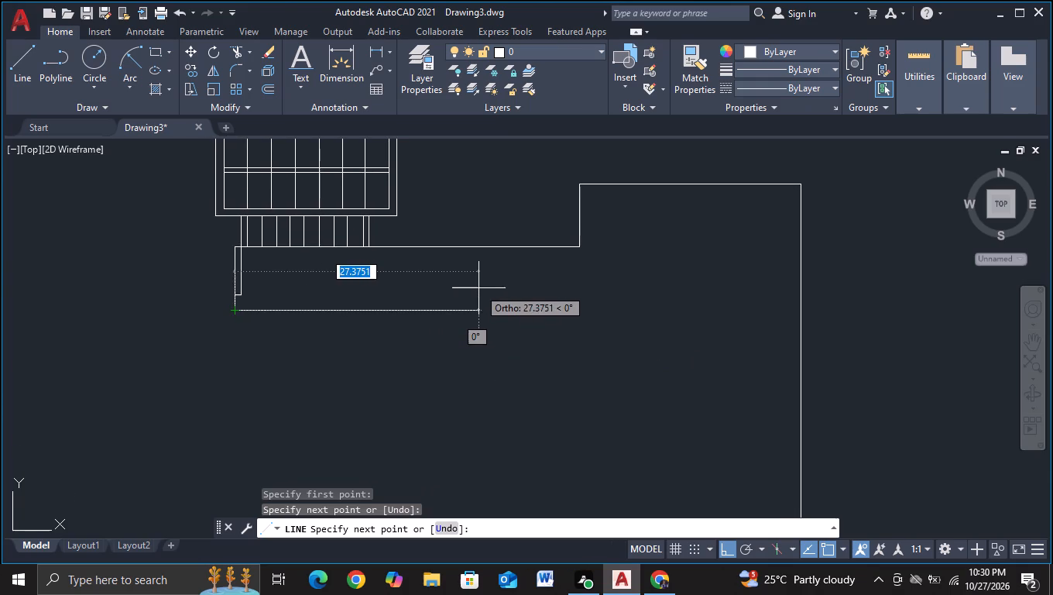
click(499, 288)
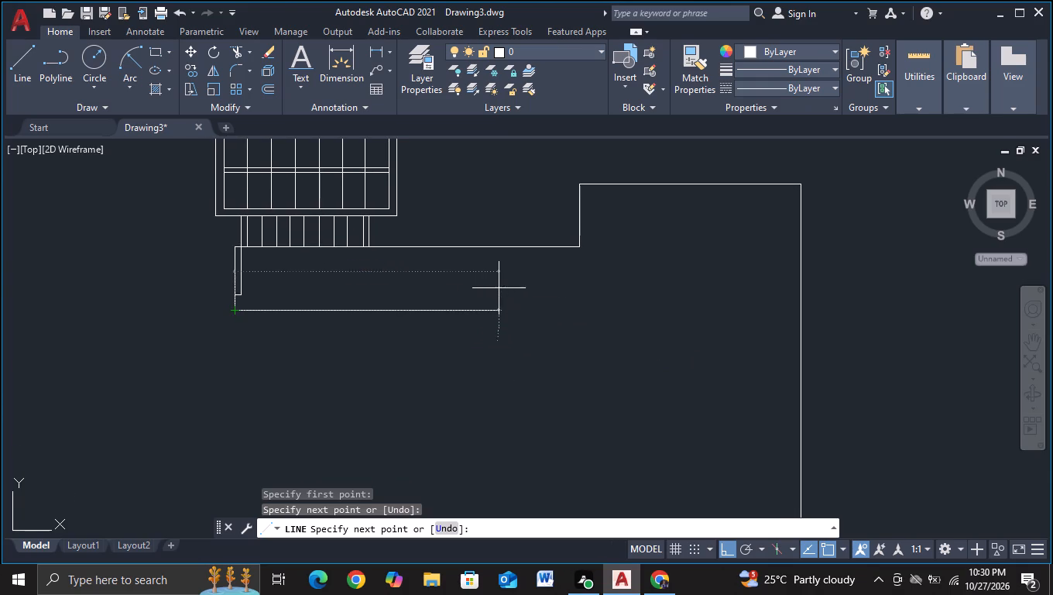
middle_drag(481, 400, 485, 328)
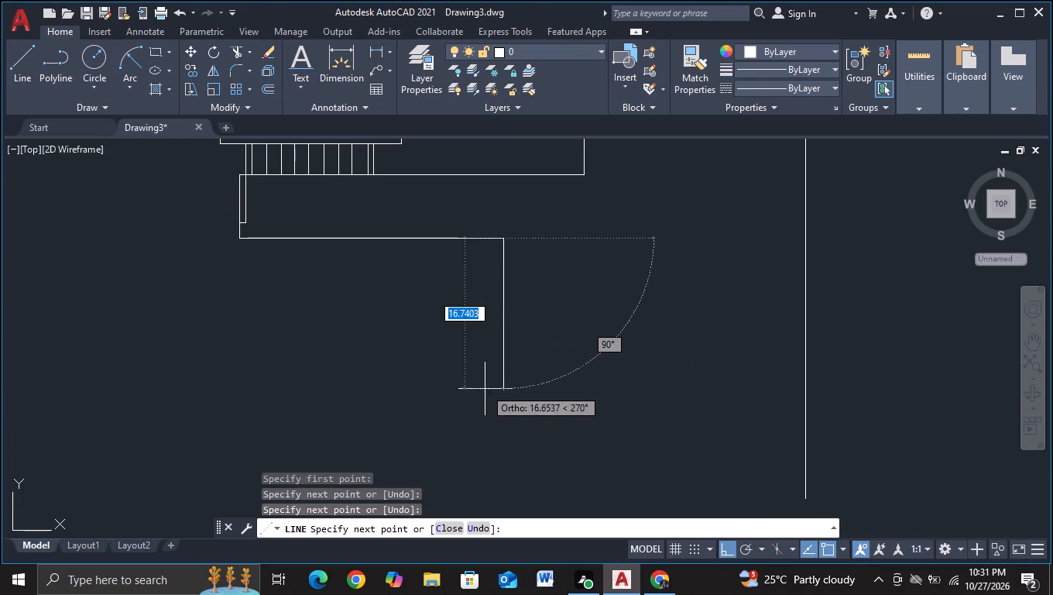
click(484, 378)
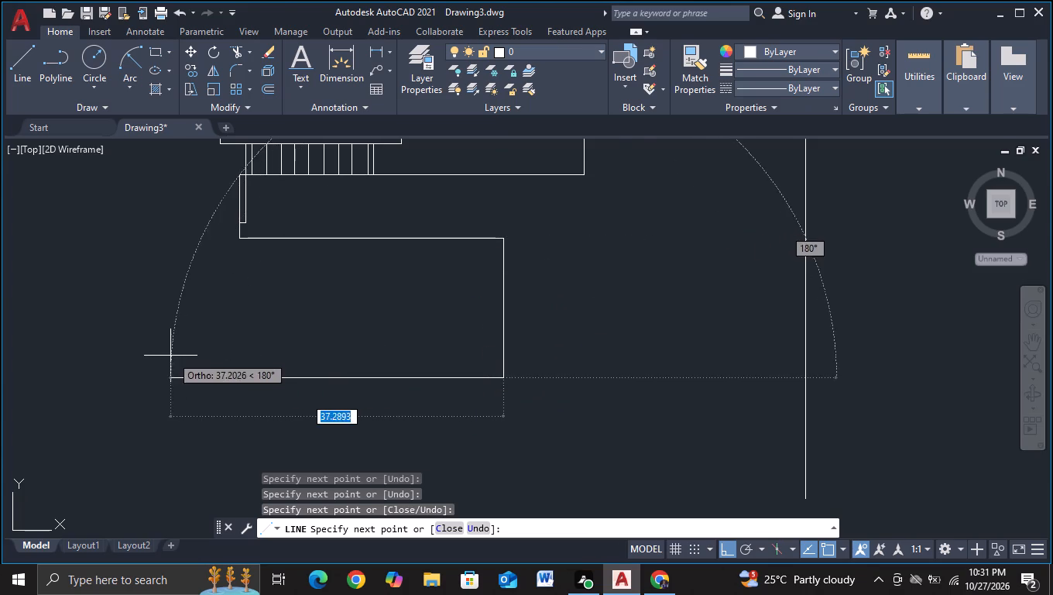
key(Escape)
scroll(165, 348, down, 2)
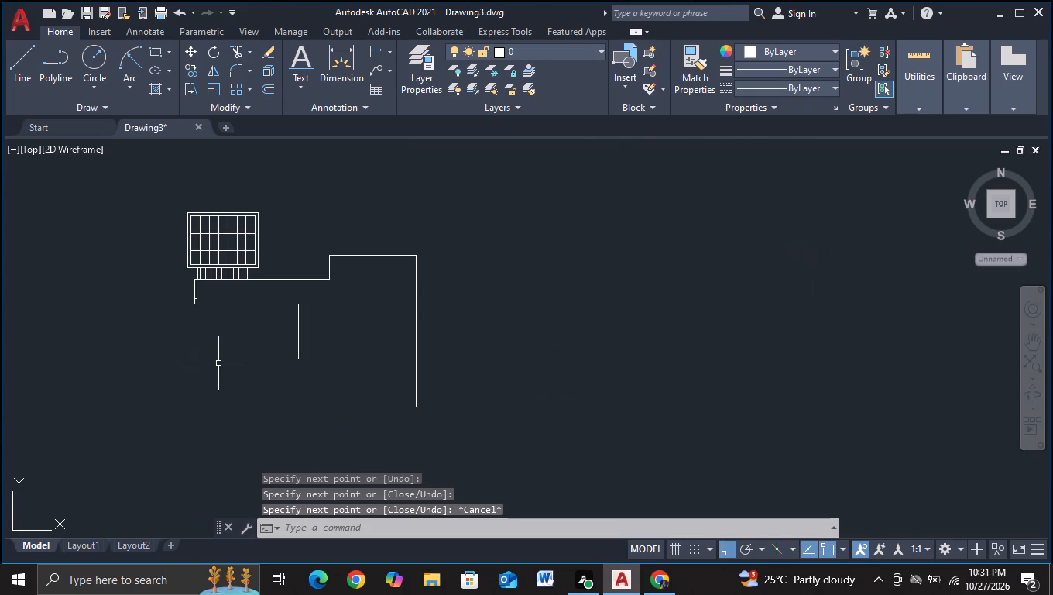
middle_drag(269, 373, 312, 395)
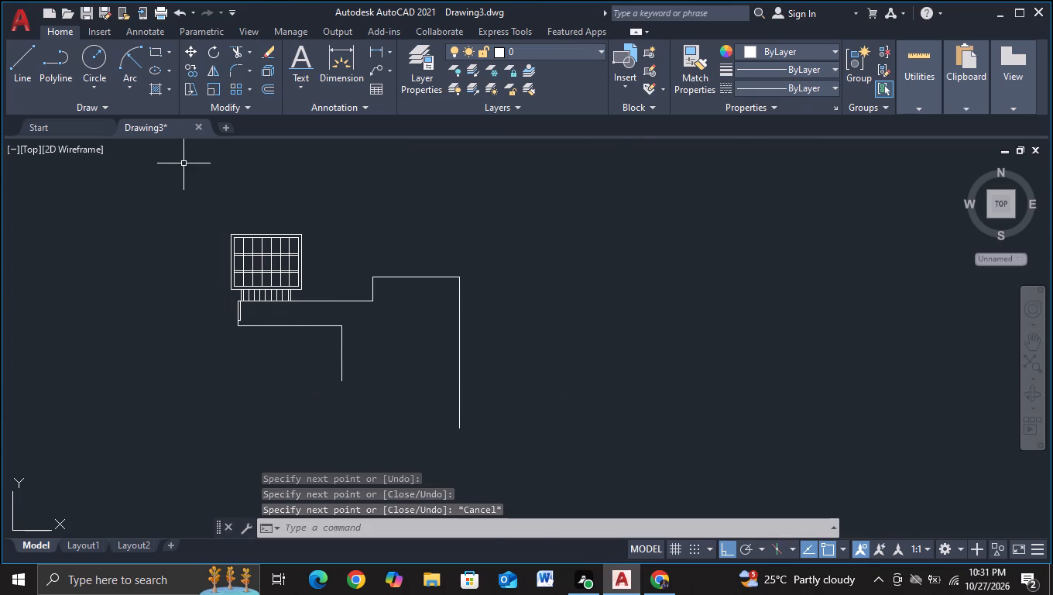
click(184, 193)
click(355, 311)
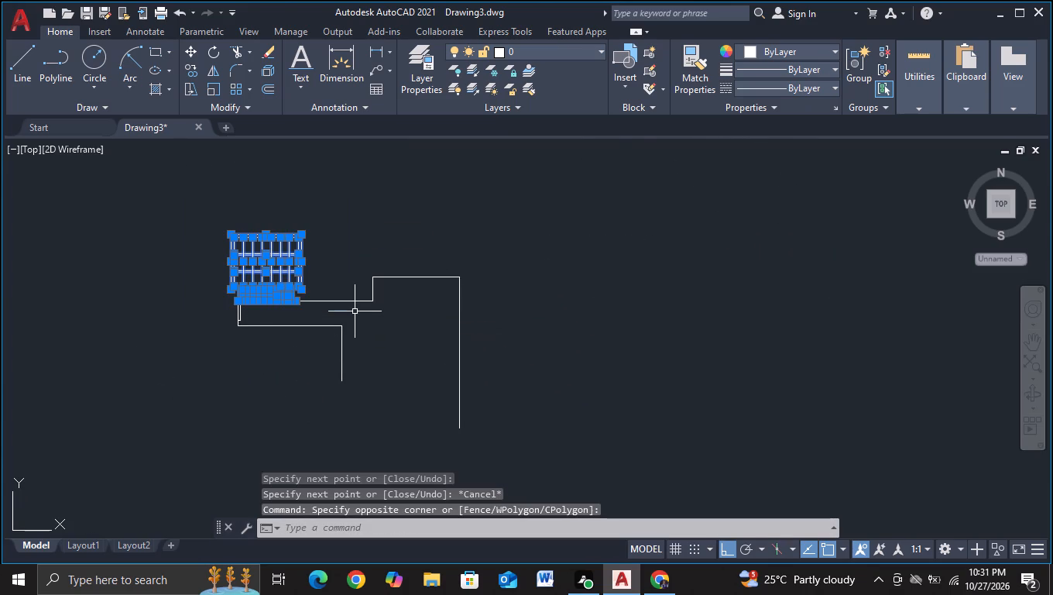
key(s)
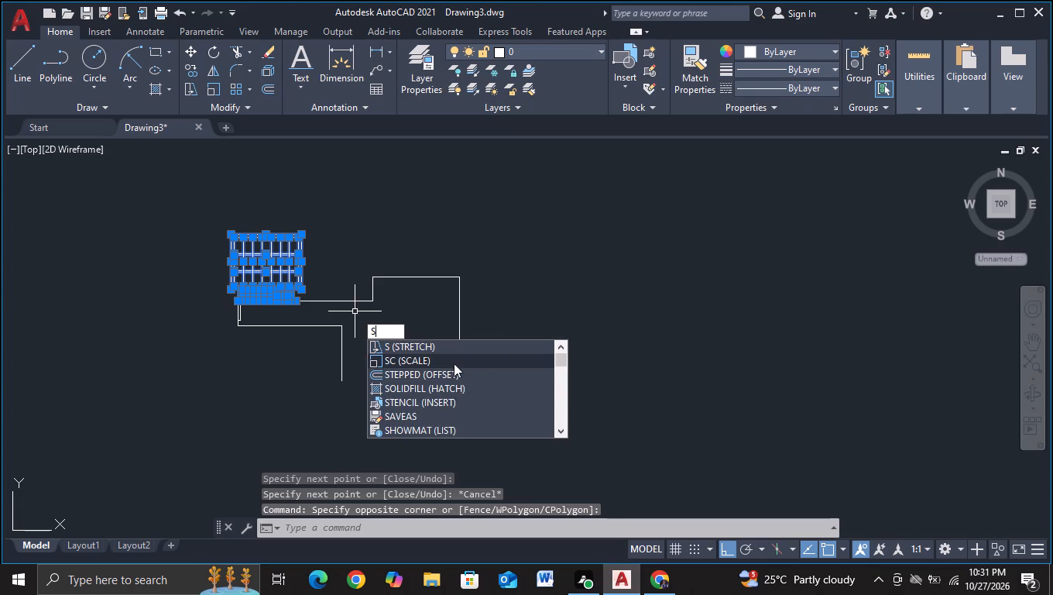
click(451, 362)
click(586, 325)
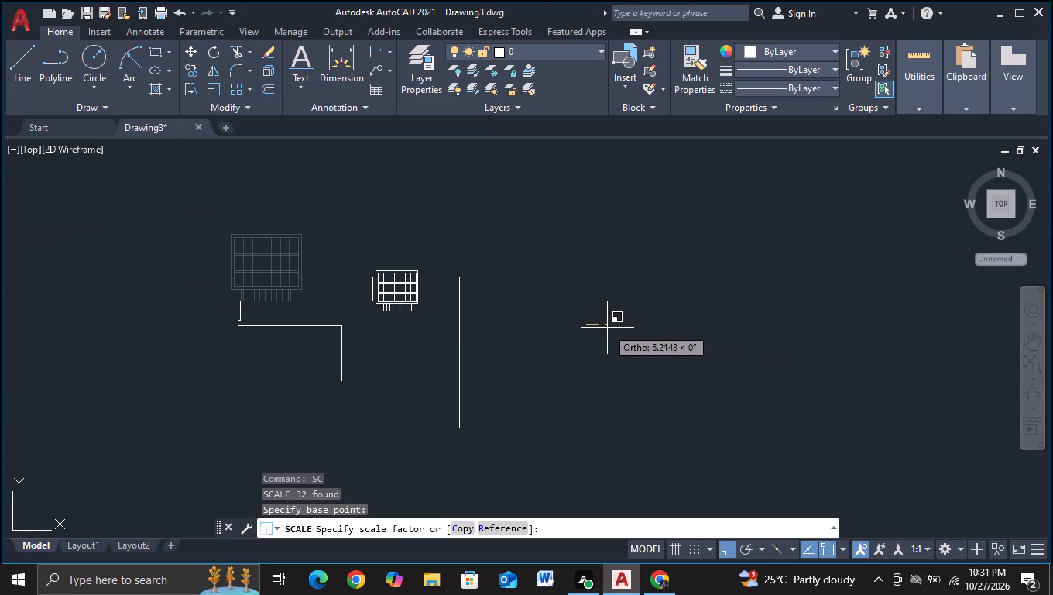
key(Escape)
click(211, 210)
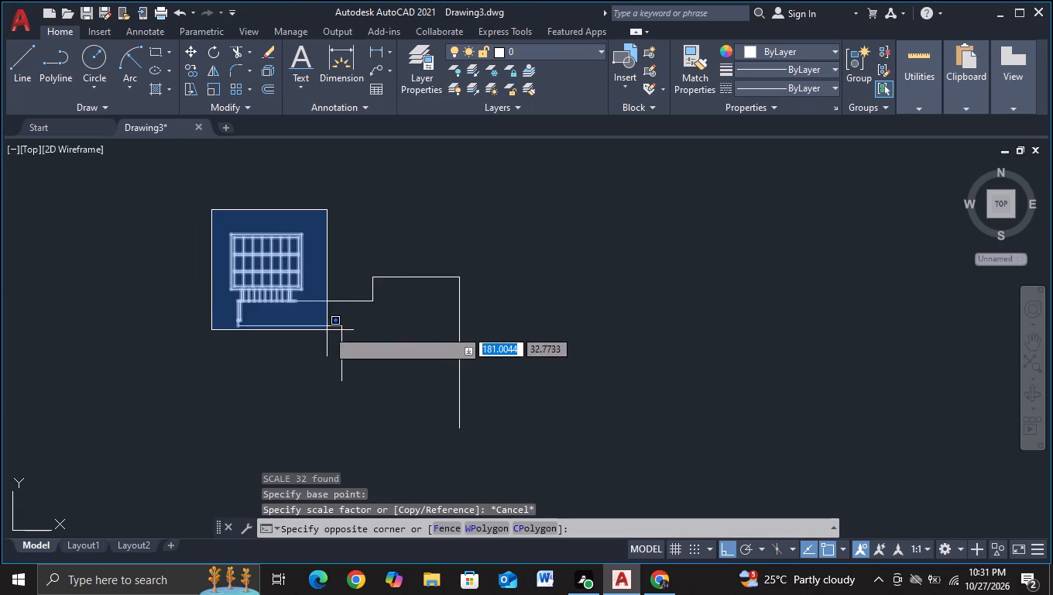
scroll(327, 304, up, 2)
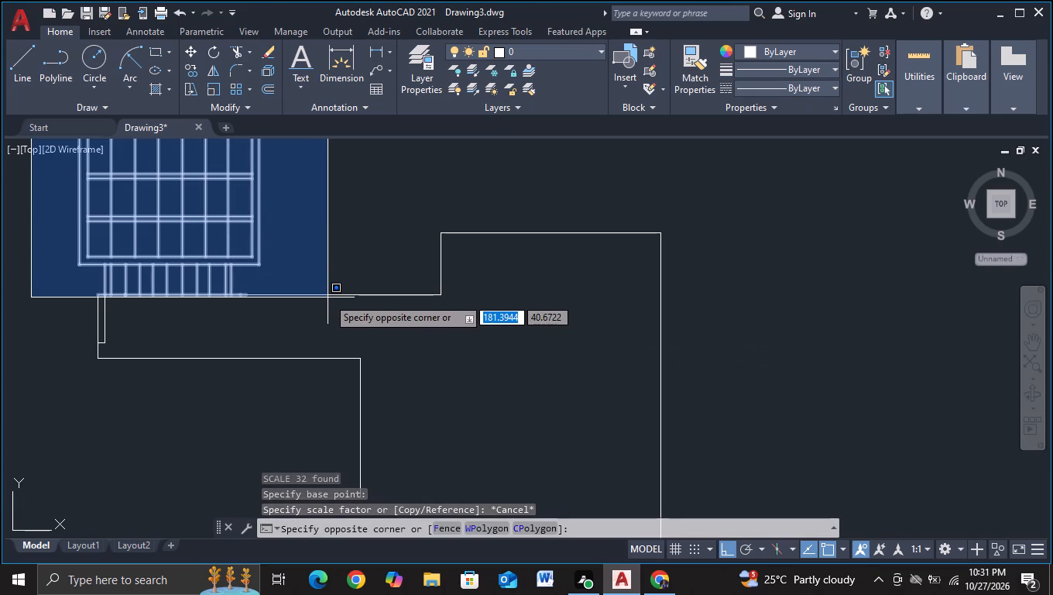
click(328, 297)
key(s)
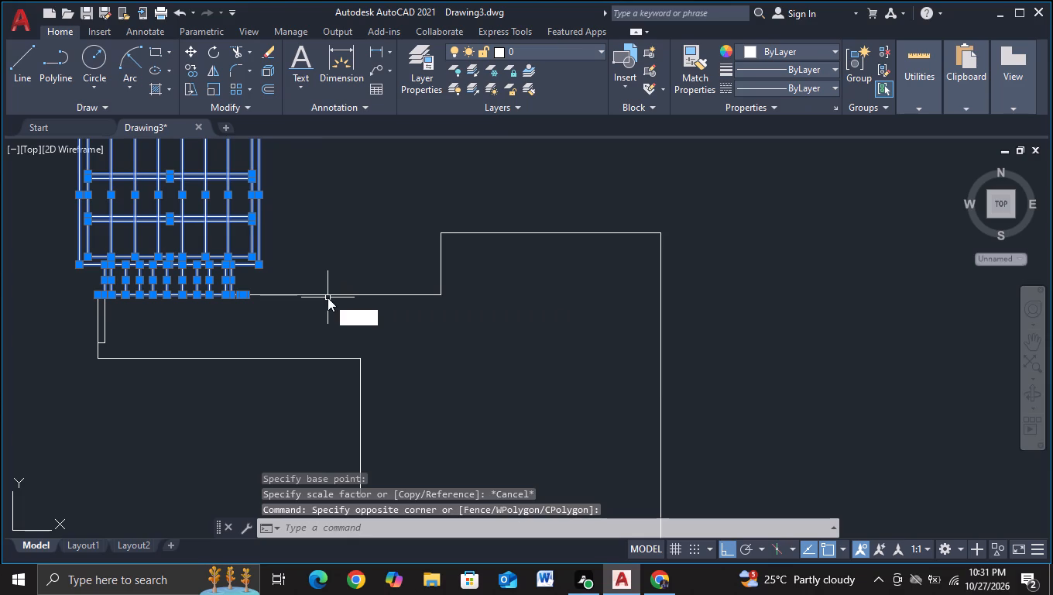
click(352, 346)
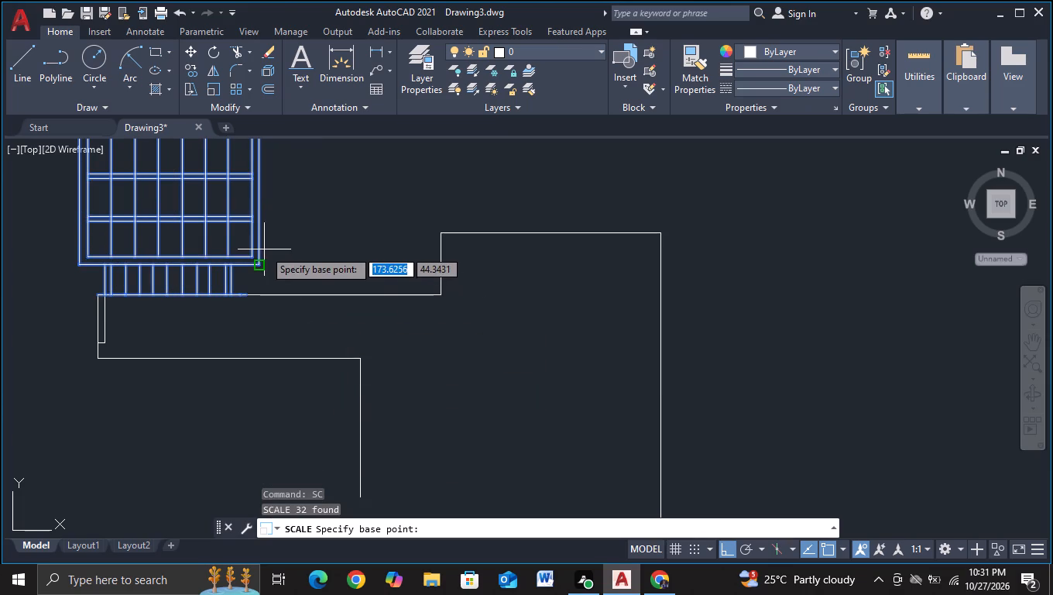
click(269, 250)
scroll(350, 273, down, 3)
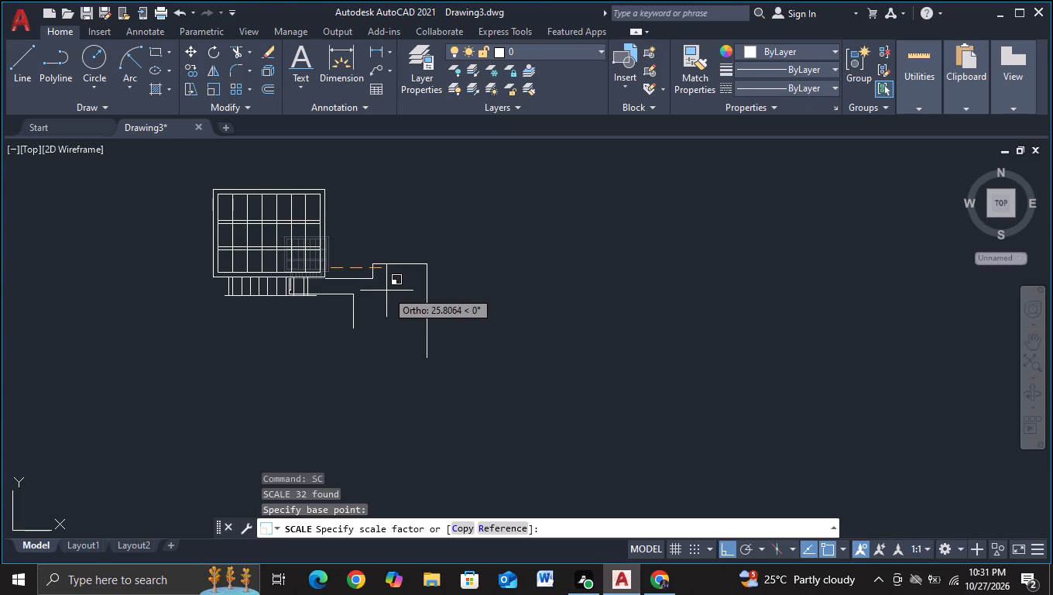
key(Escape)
Move the frame, grid, vertical bars and the short line under them straight up, clear of the leg and stepped outline.
scroll(252, 241, up, 2)
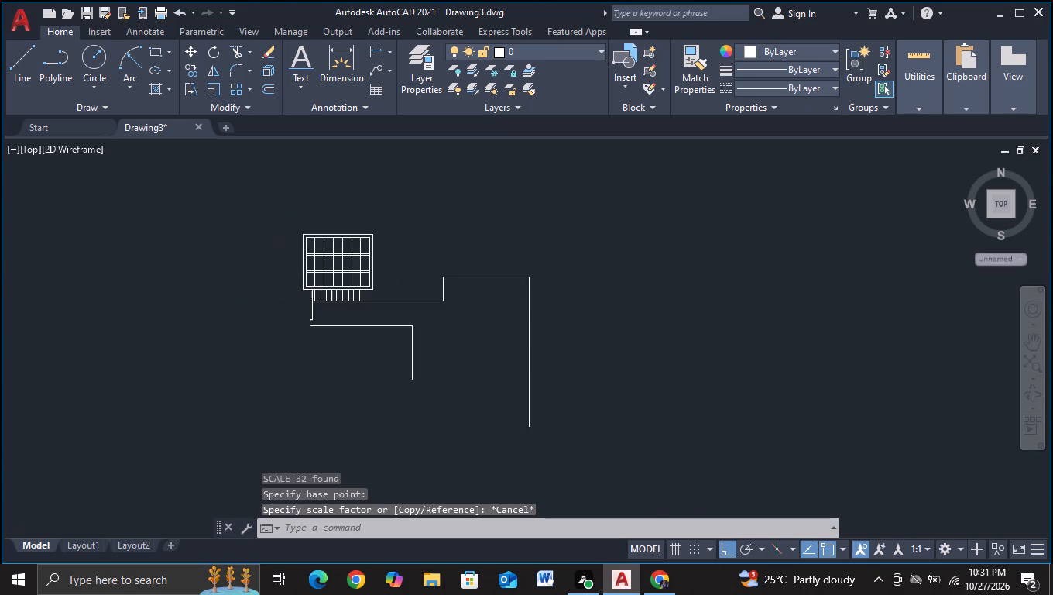
scroll(253, 241, up, 1)
middle_drag(262, 242, 163, 229)
click(254, 170)
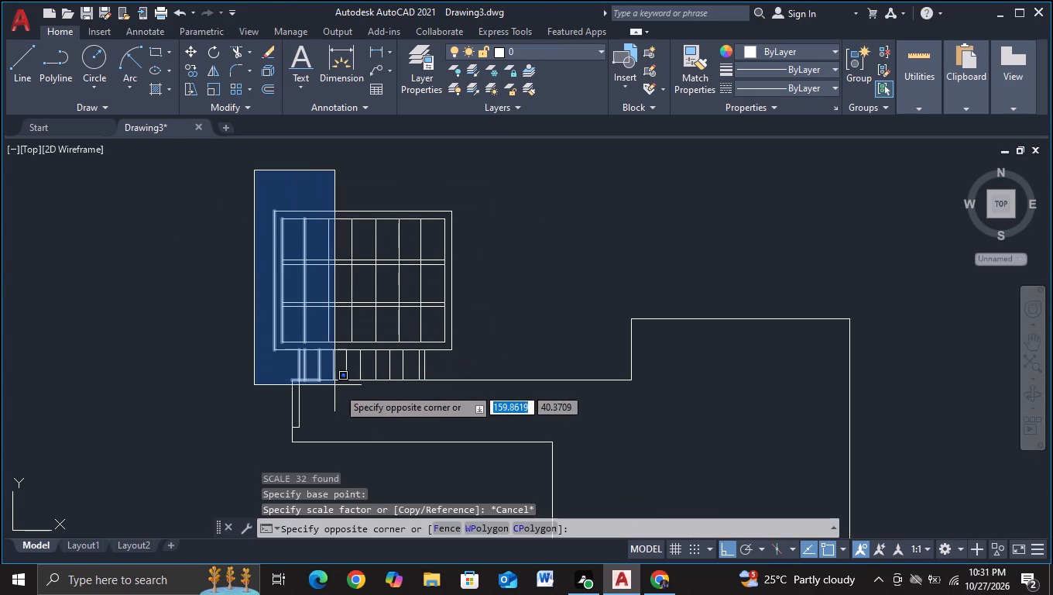
click(465, 383)
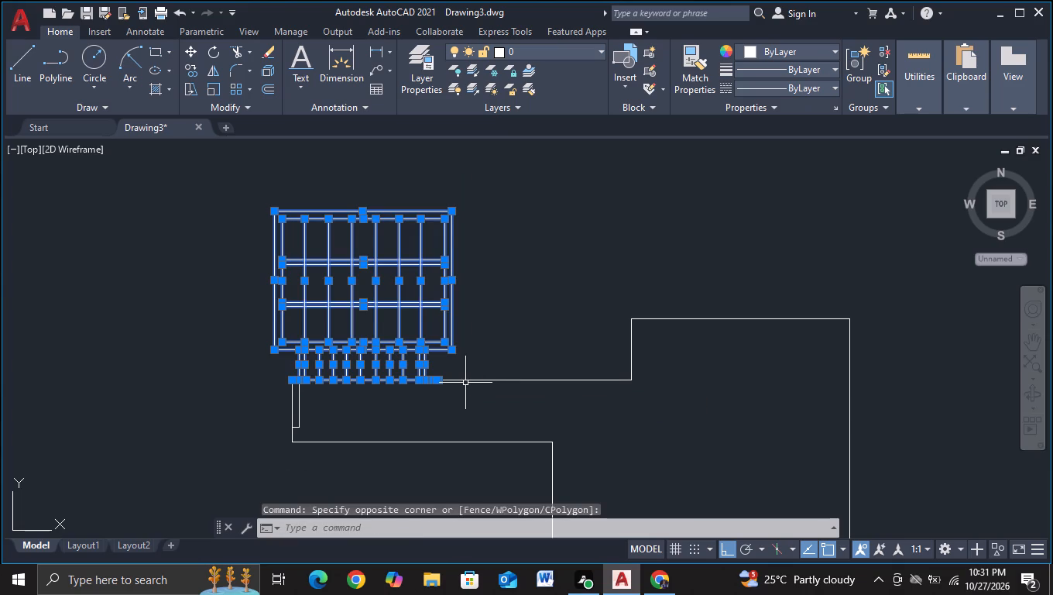
key(m)
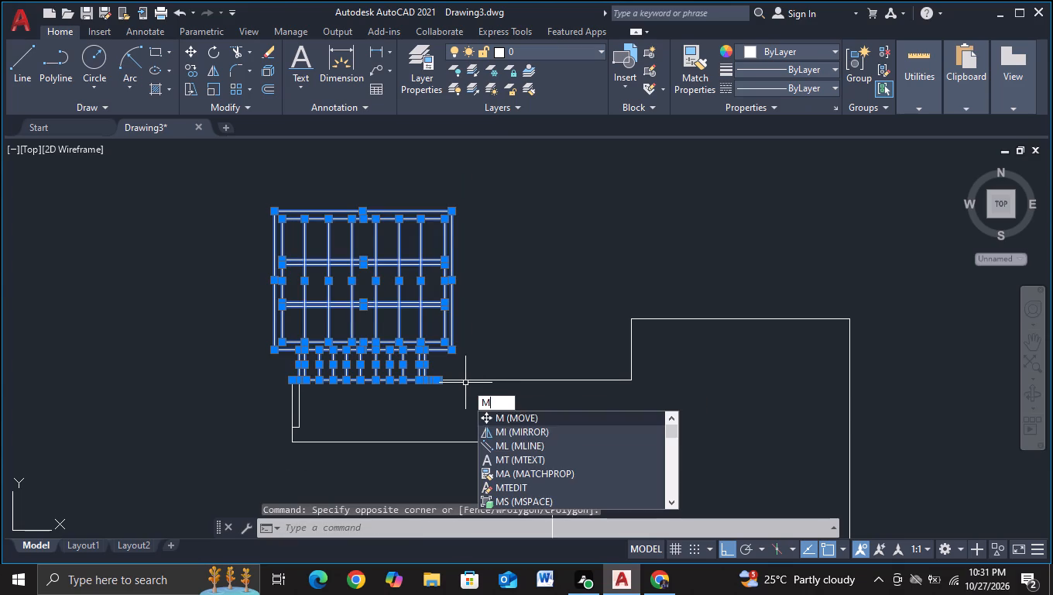
double_click(518, 420)
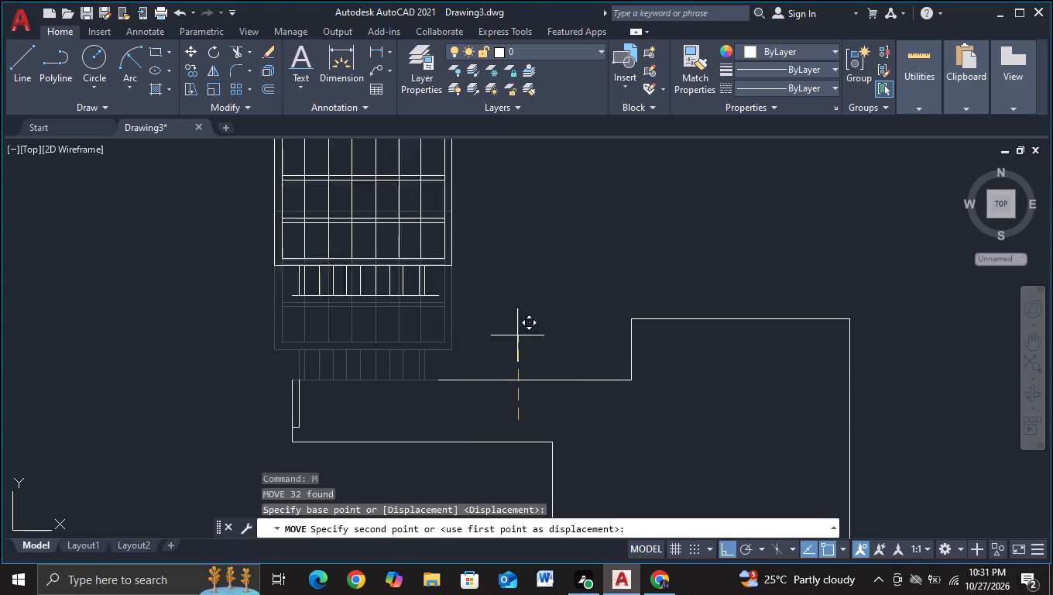
click(516, 301)
key(Escape)
Scale up the frame, grid, vertical bars and their base line together to roughly 1.6 times their size.
middle_drag(517, 301, 519, 456)
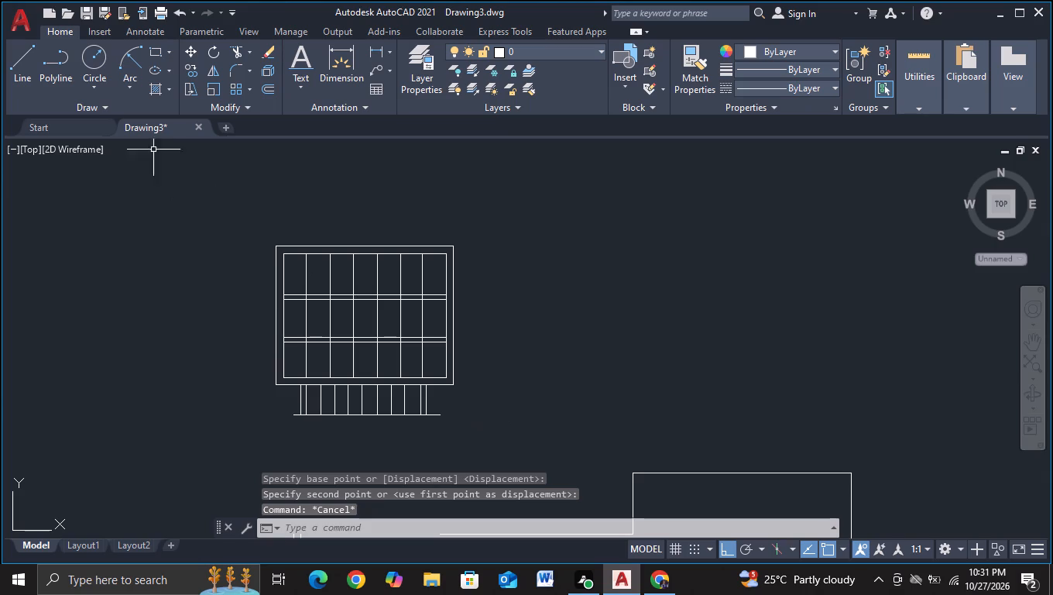
drag(188, 187, 190, 197)
click(533, 437)
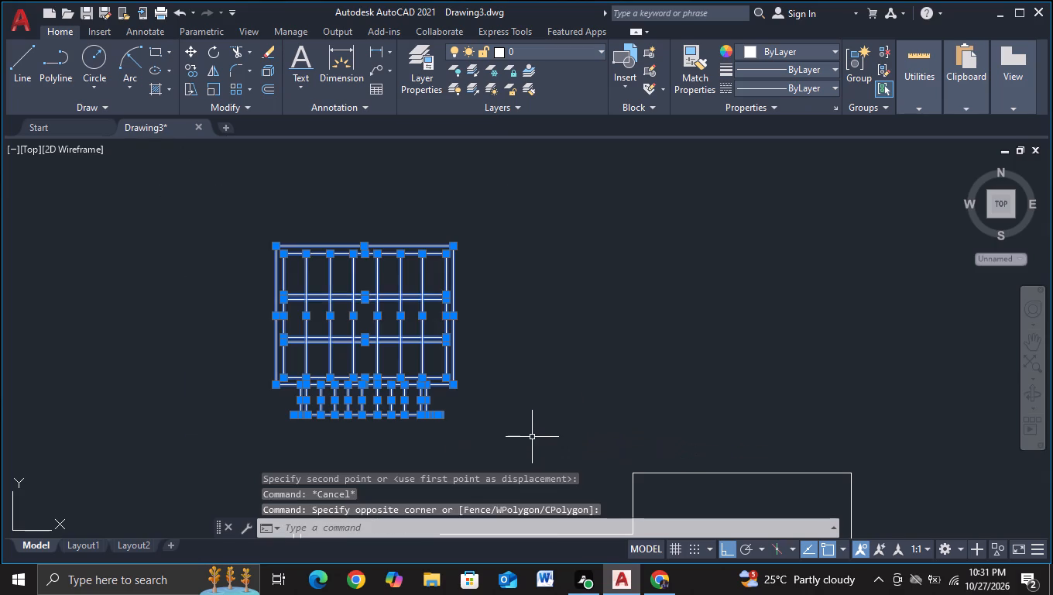
key(s)
click(564, 483)
click(520, 391)
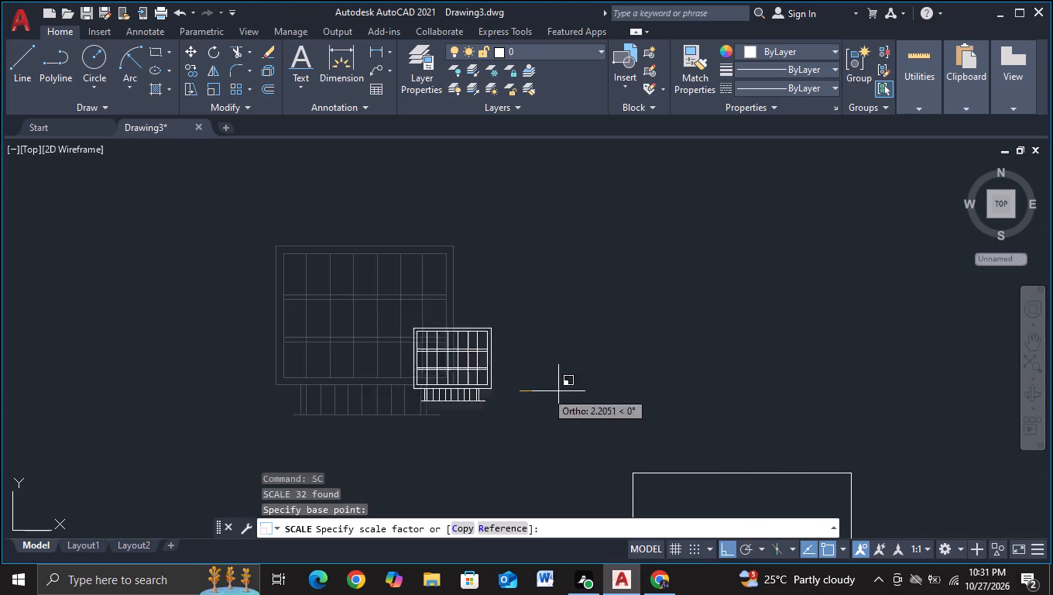
click(666, 378)
With ortho and object snap off, move the frame assembly about 19.2 units down and right, aligning its base line with the outline's lower horizontal line.
scroll(558, 361, down, 2)
middle_drag(556, 377, 538, 342)
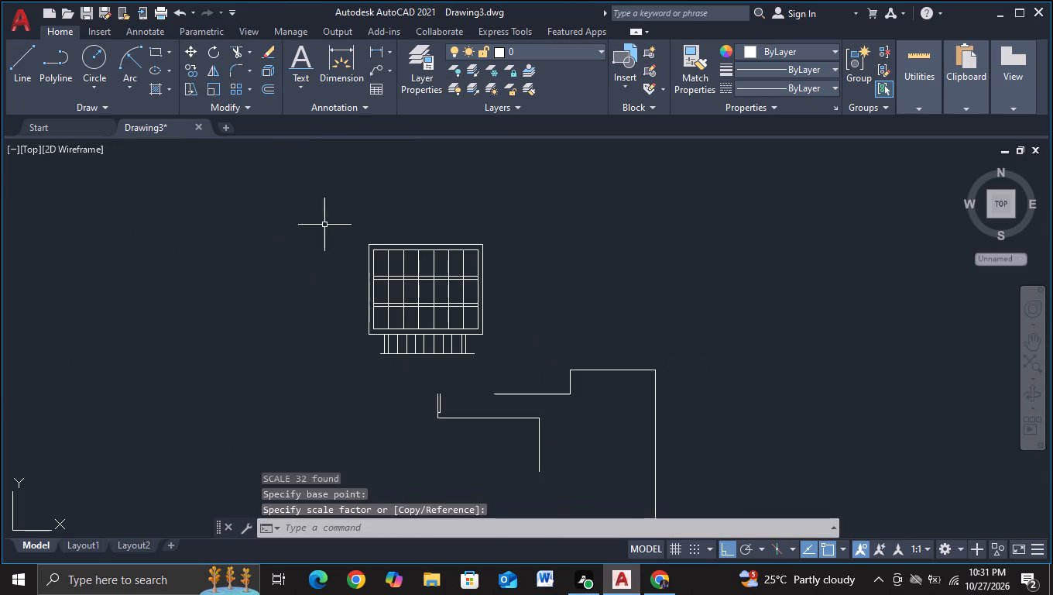
click(341, 214)
click(554, 365)
key(m)
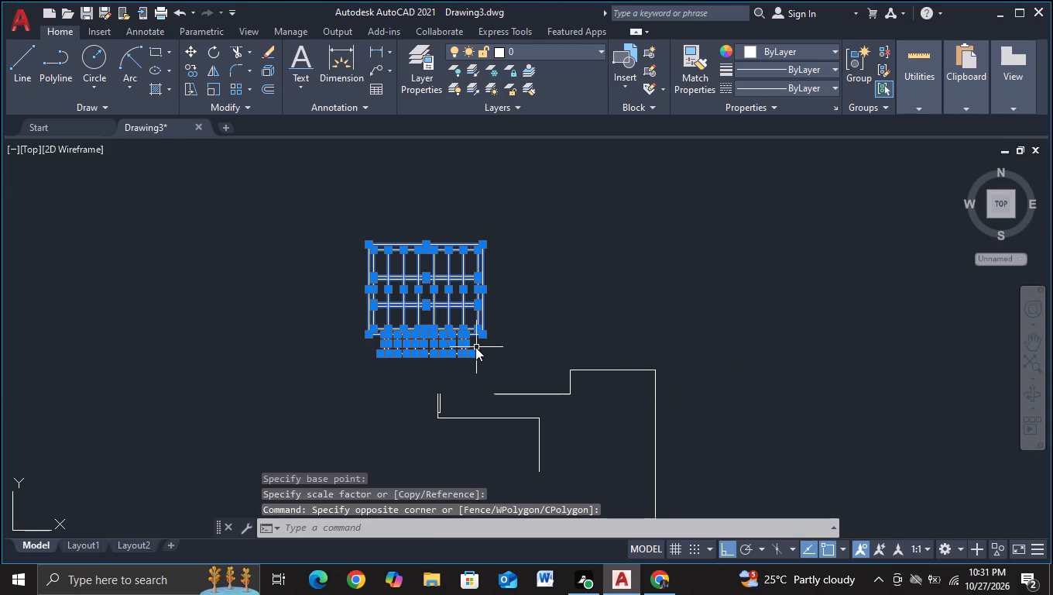
click(514, 386)
click(525, 356)
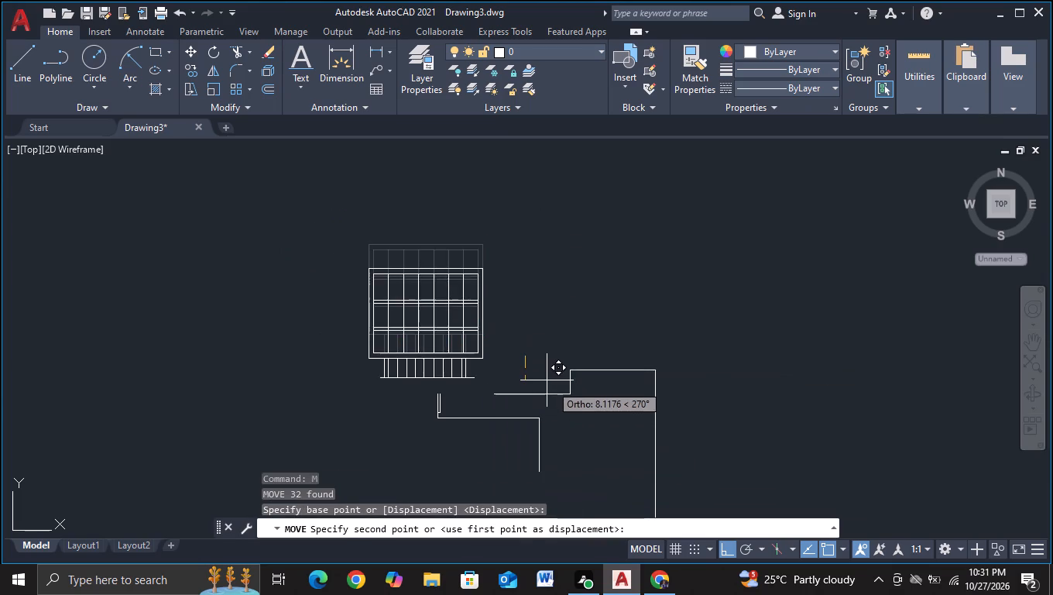
scroll(551, 384, up, 1)
key(F8)
scroll(551, 384, up, 1)
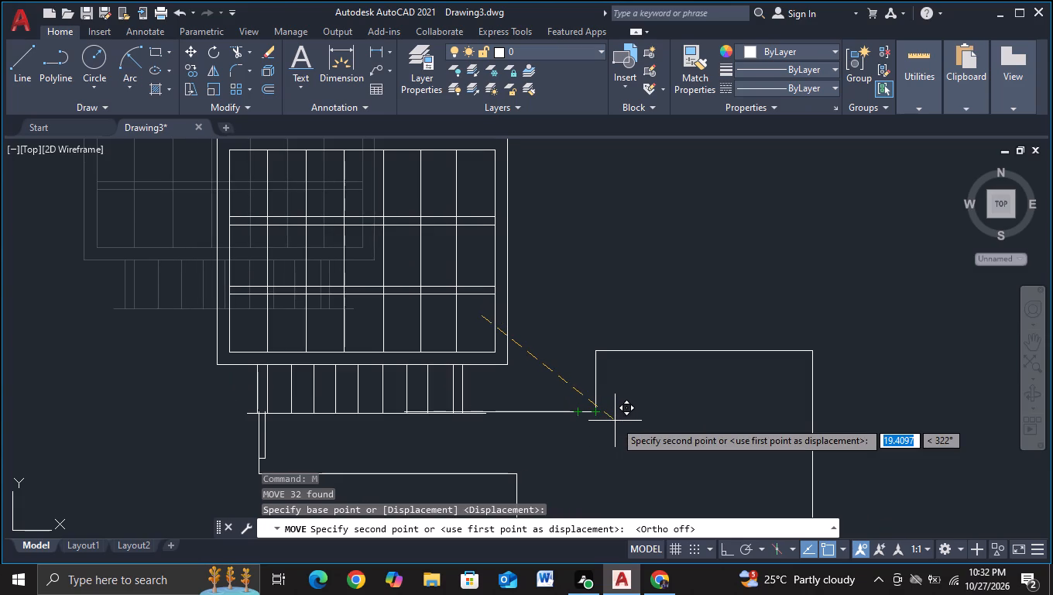
key(F3)
scroll(615, 421, up, 2)
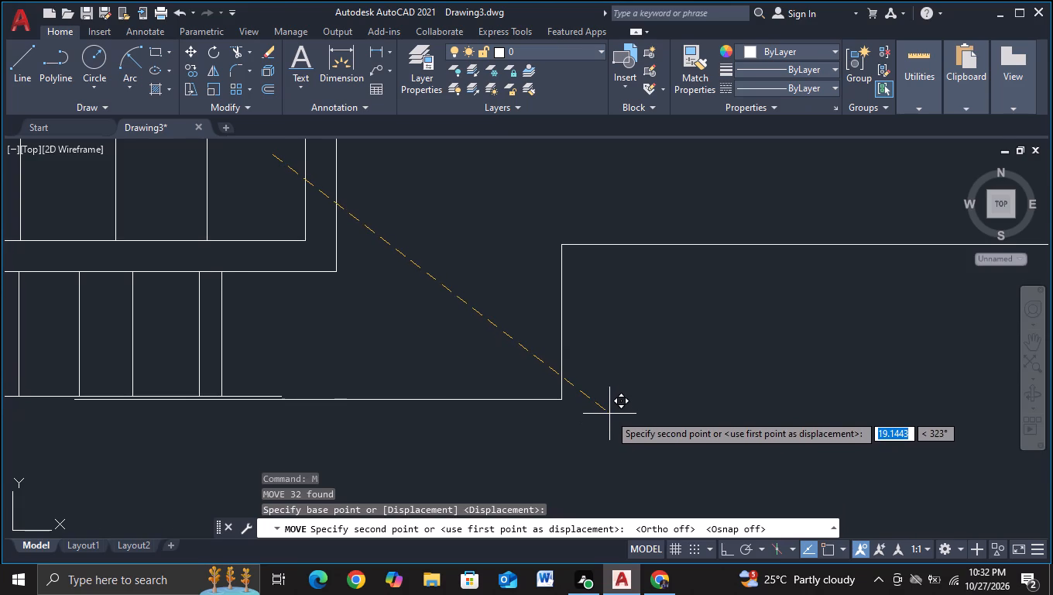
scroll(609, 413, down, 1)
middle_drag(609, 413, 635, 401)
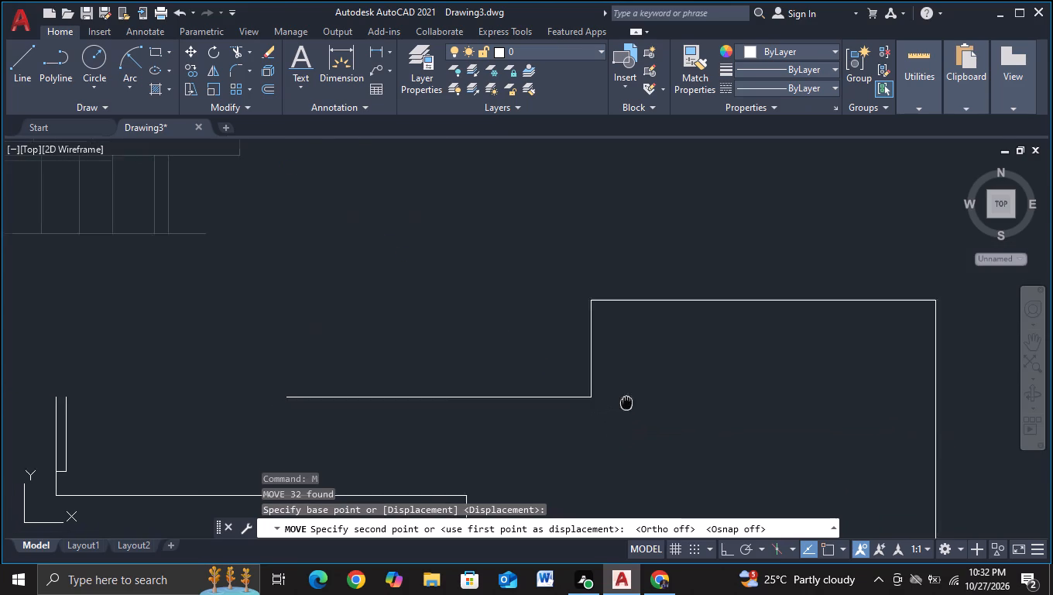
middle_drag(635, 401, 654, 394)
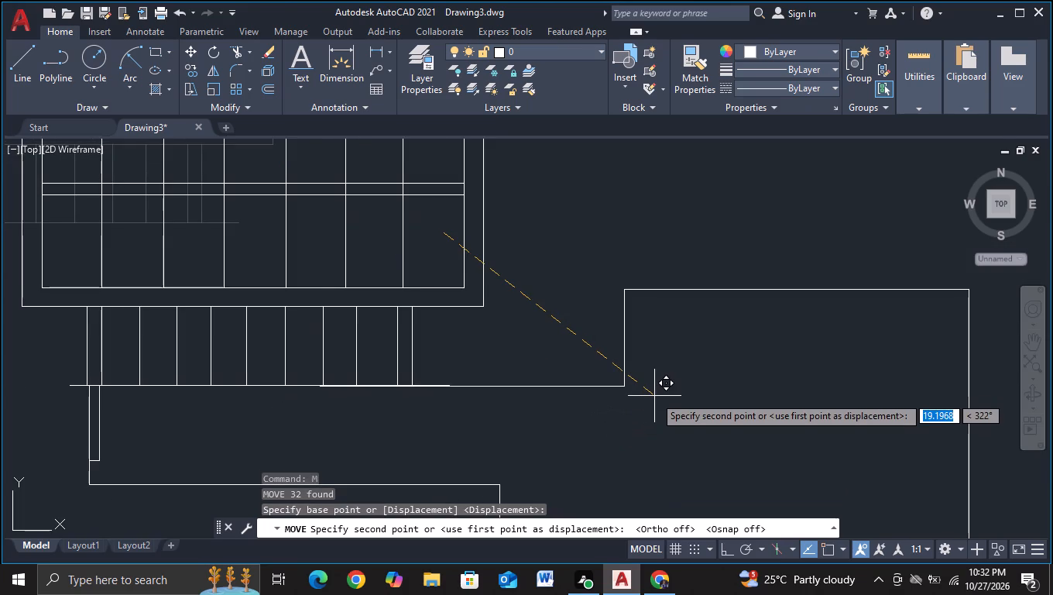
click(654, 397)
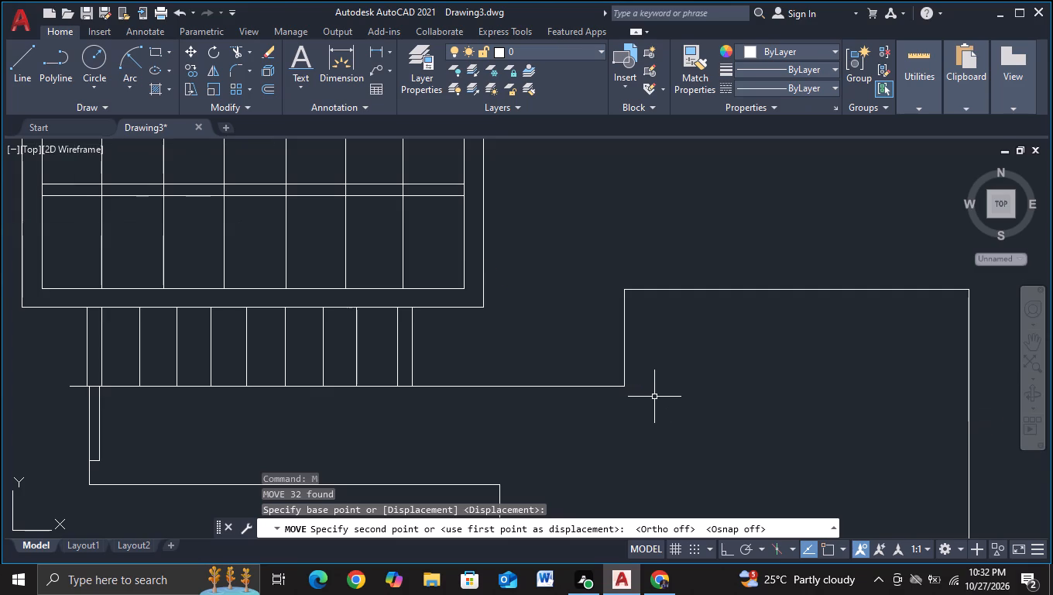
With ortho on, move the upper stepped outline's short stub, riser, top line and long vertical about 7.9 units right.
key(Escape)
scroll(563, 394, down, 2)
middle_drag(549, 411, 502, 381)
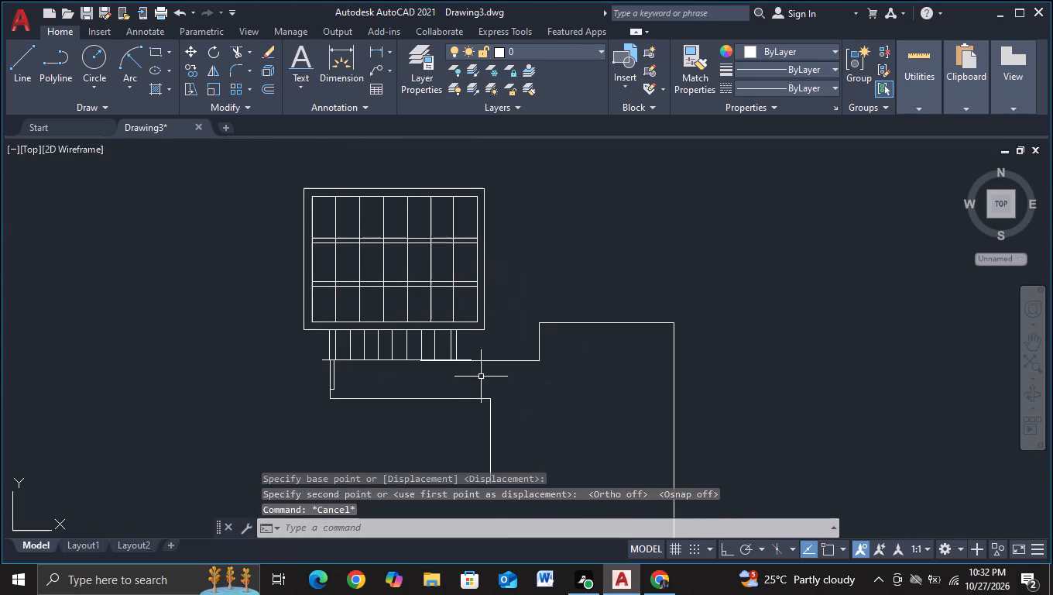
middle_drag(544, 386, 520, 394)
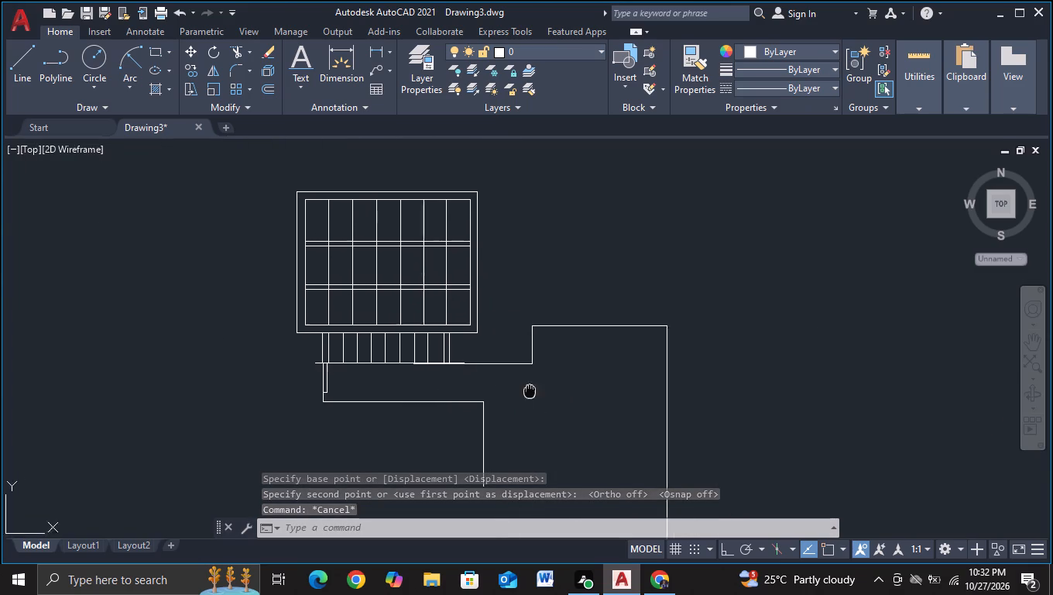
middle_drag(520, 394, 505, 395)
click(478, 319)
click(673, 394)
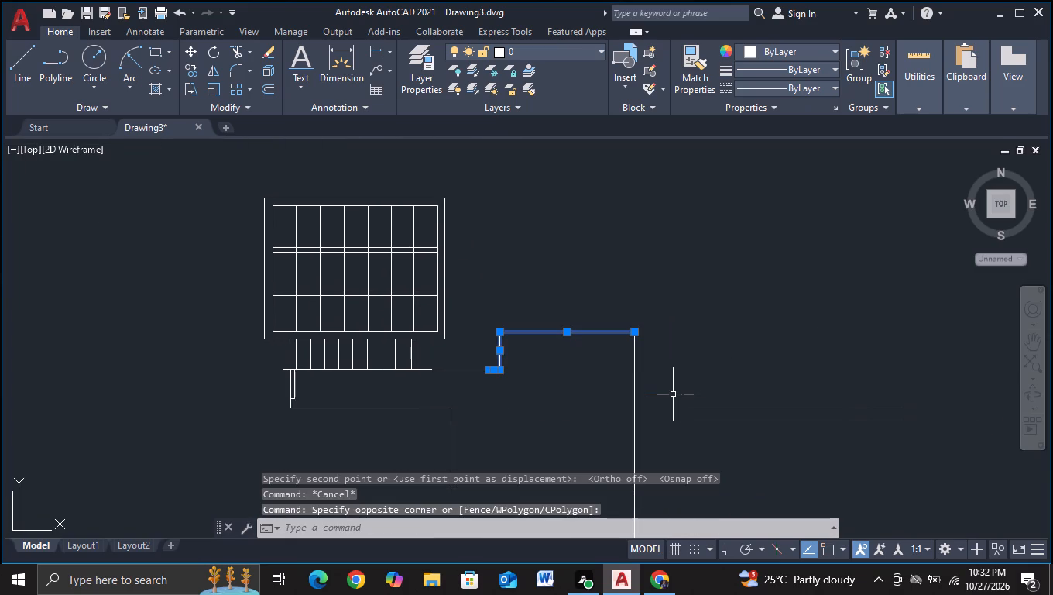
click(634, 414)
key(m)
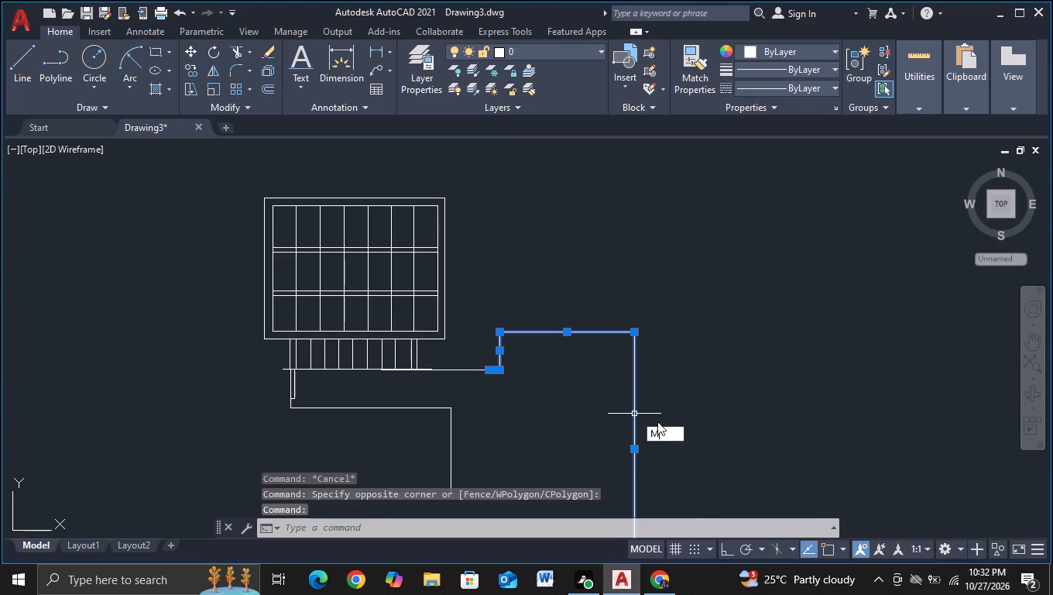
click(667, 451)
click(671, 449)
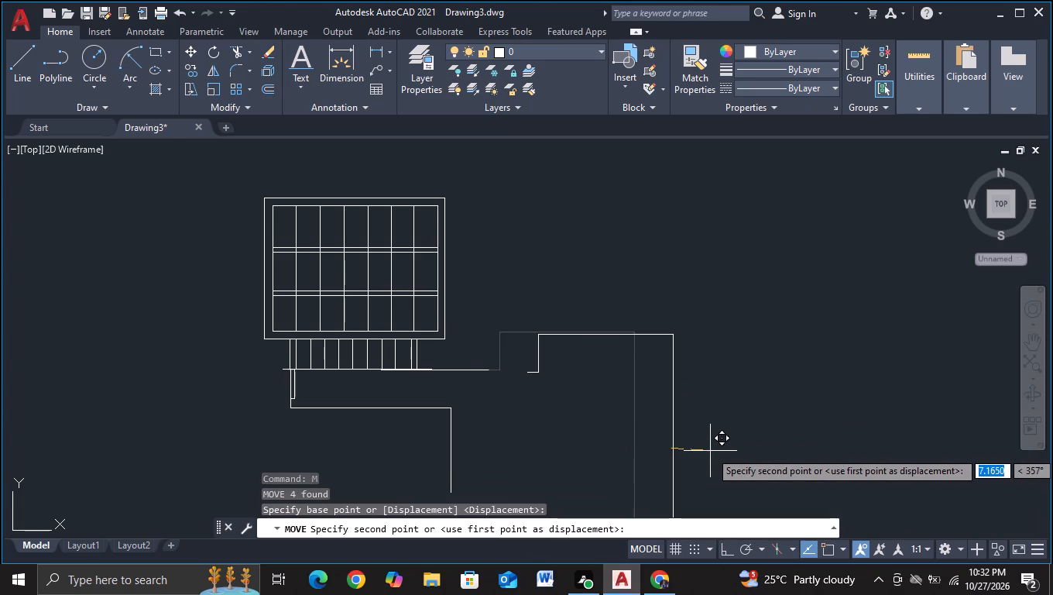
key(F8)
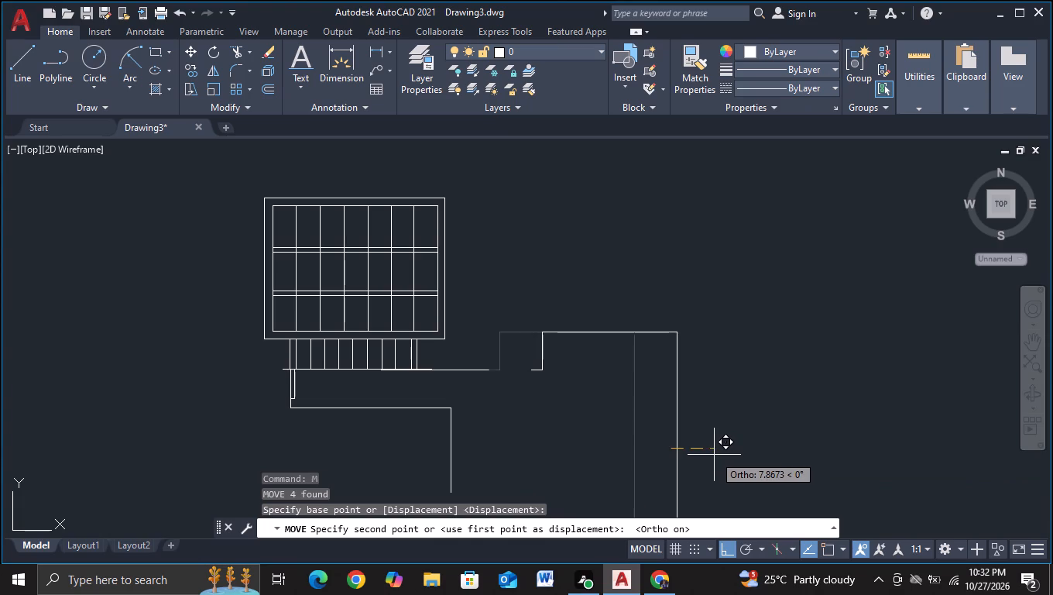
click(714, 455)
Trim away the outline line overlapping the bars' base line, and the base line's overhang left of the first bar.
middle_drag(590, 441, 567, 375)
scroll(204, 114, up, 1)
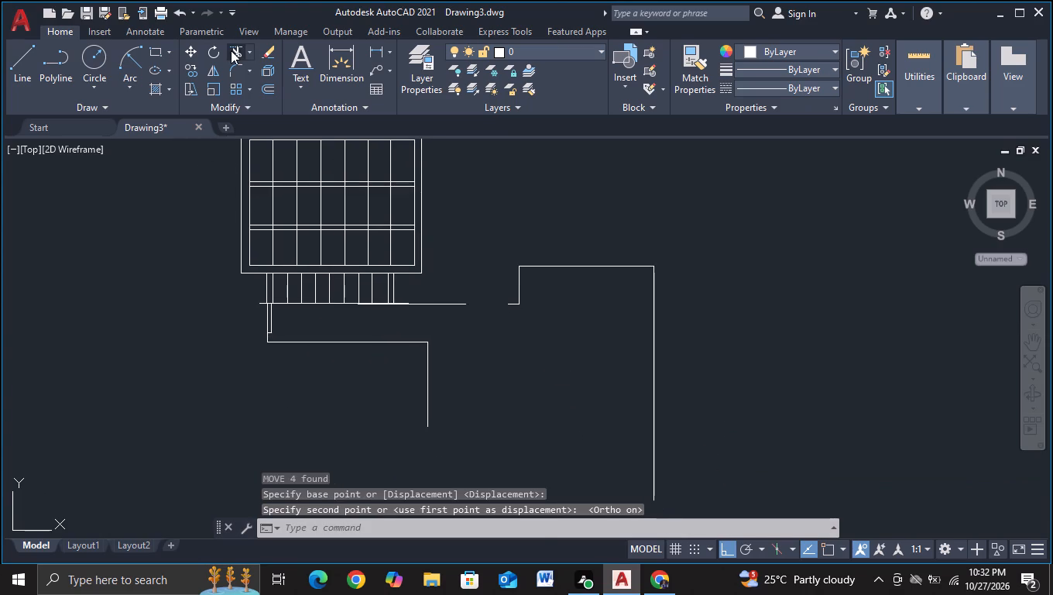
click(231, 50)
scroll(304, 238, up, 2)
scroll(442, 414, up, 3)
scroll(507, 403, up, 1)
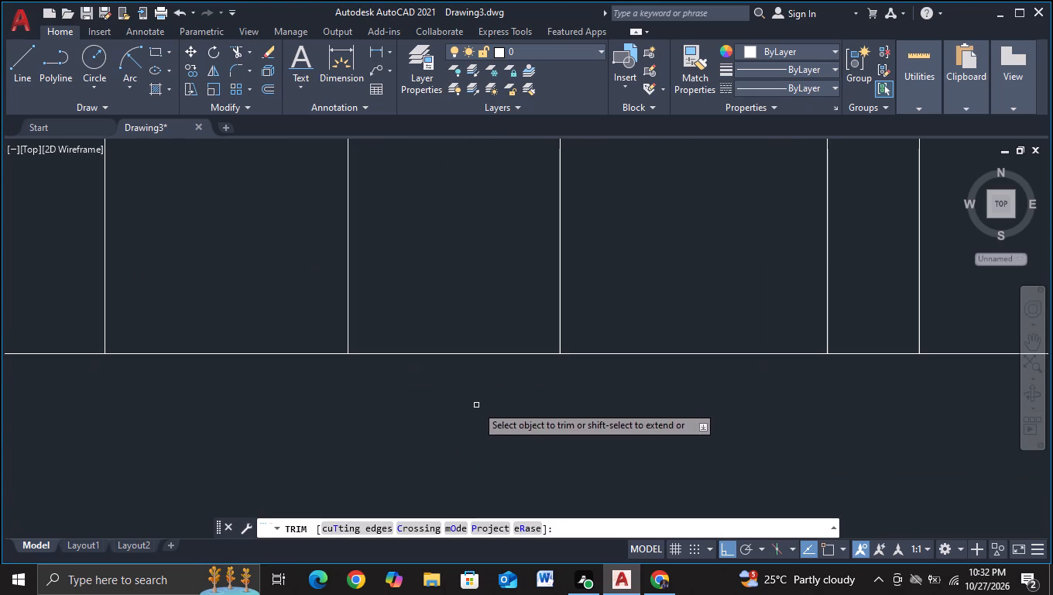
scroll(457, 402, up, 1)
scroll(512, 367, up, 2)
scroll(423, 301, up, 1)
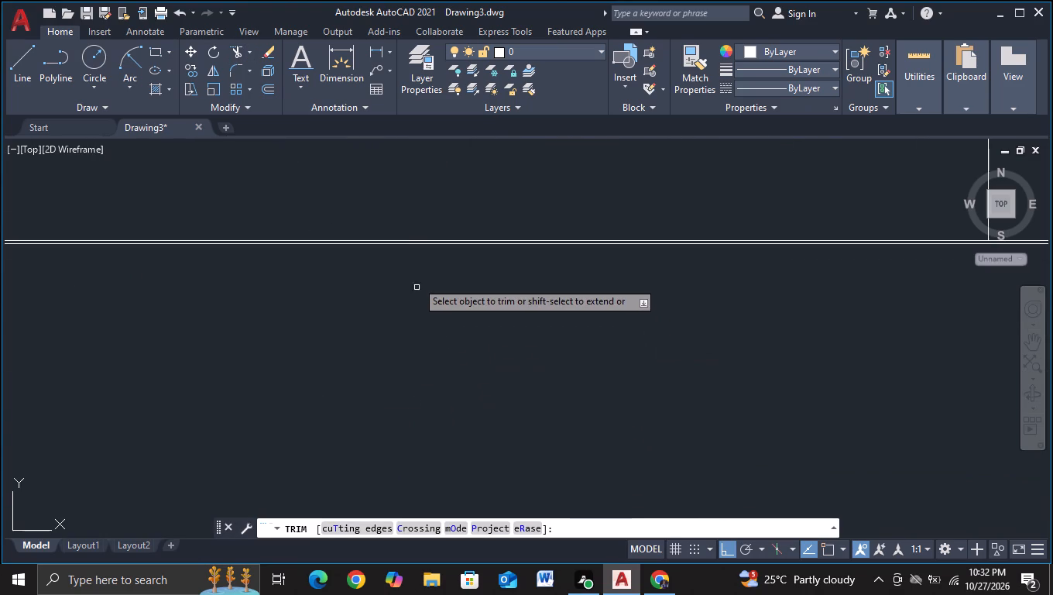
click(407, 245)
scroll(405, 284, down, 3)
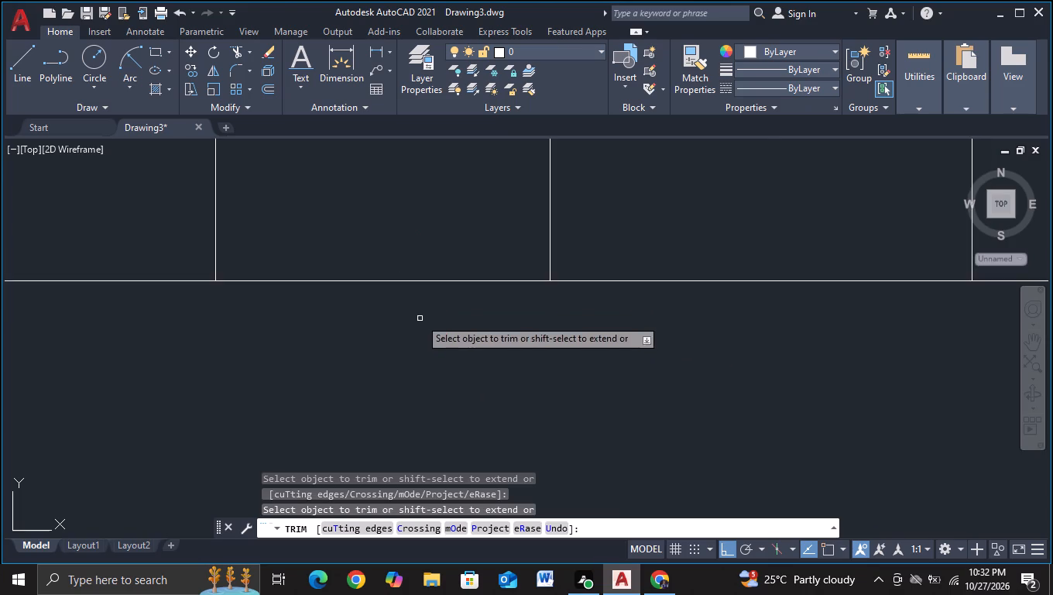
scroll(424, 333, down, 4)
middle_drag(390, 360, 757, 364)
scroll(454, 365, up, 1)
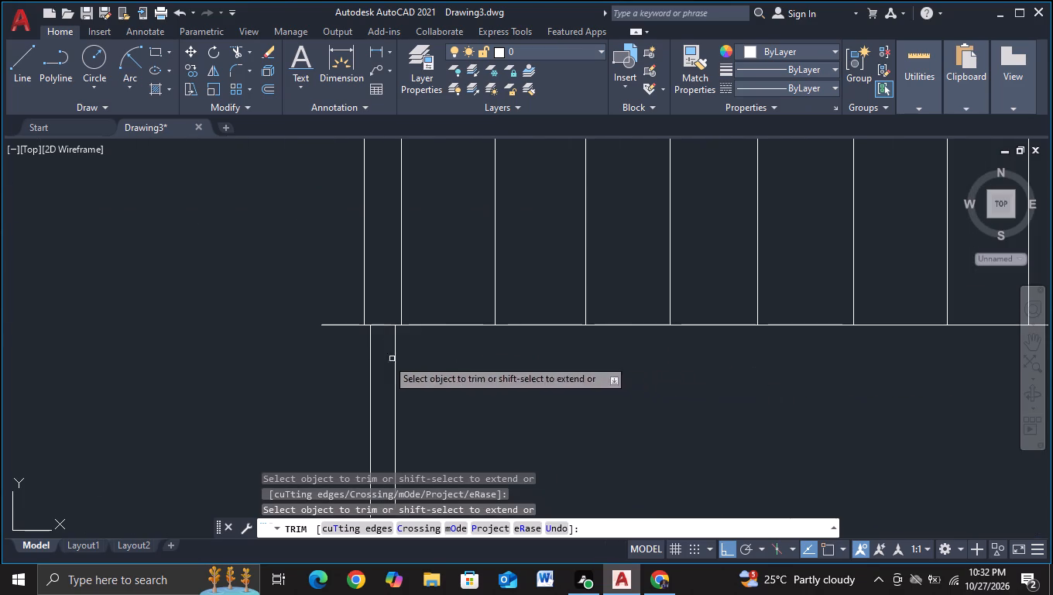
scroll(328, 318, down, 3)
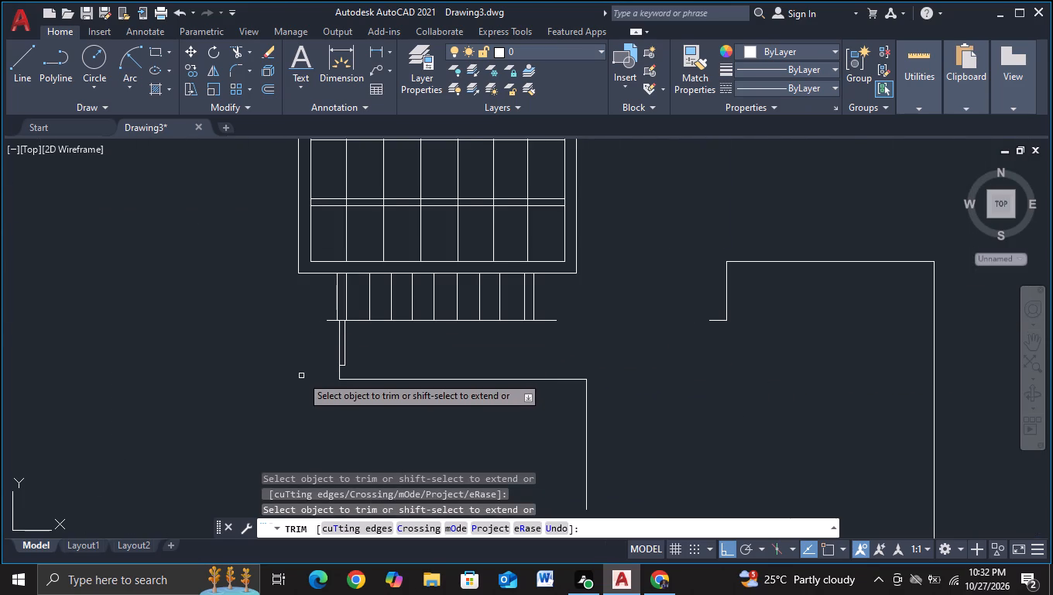
click(331, 319)
key(Escape)
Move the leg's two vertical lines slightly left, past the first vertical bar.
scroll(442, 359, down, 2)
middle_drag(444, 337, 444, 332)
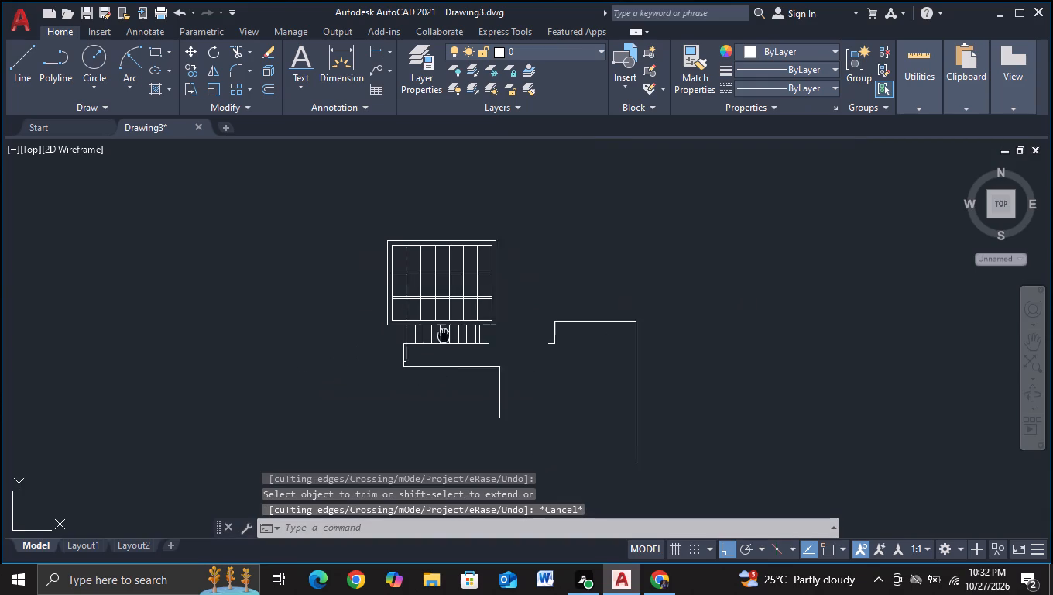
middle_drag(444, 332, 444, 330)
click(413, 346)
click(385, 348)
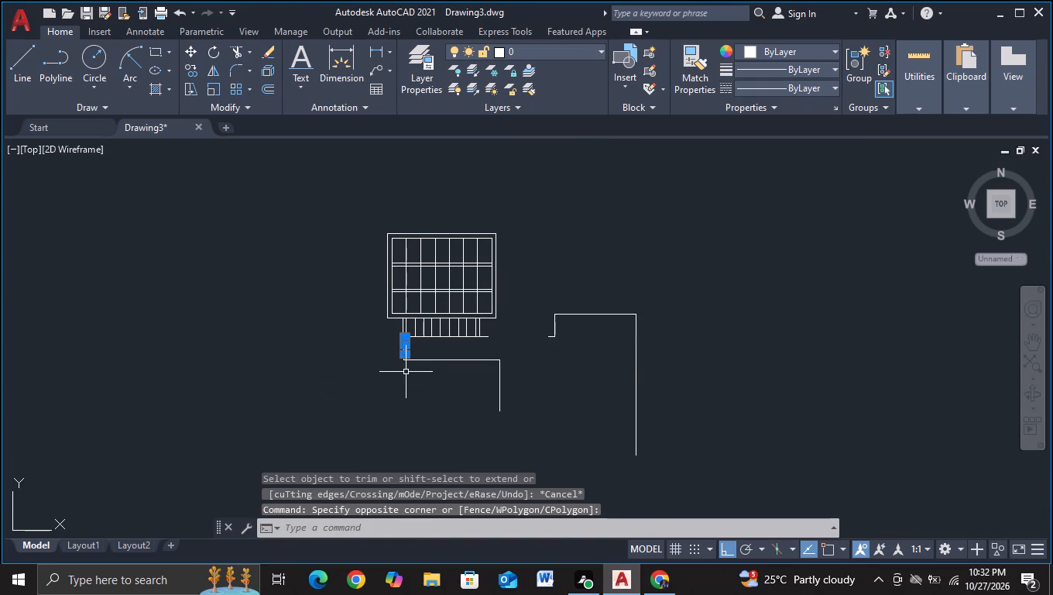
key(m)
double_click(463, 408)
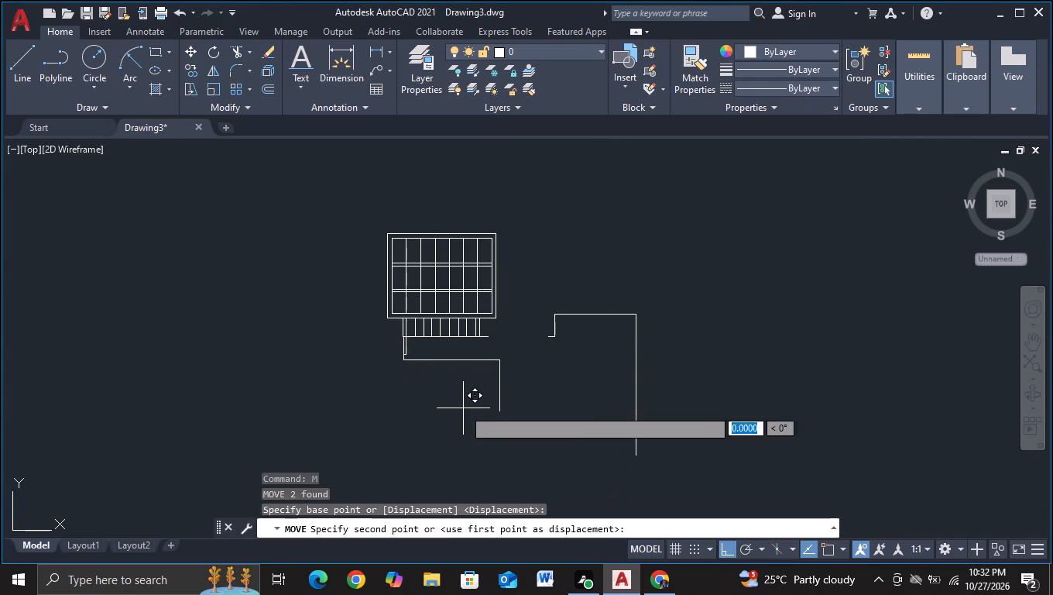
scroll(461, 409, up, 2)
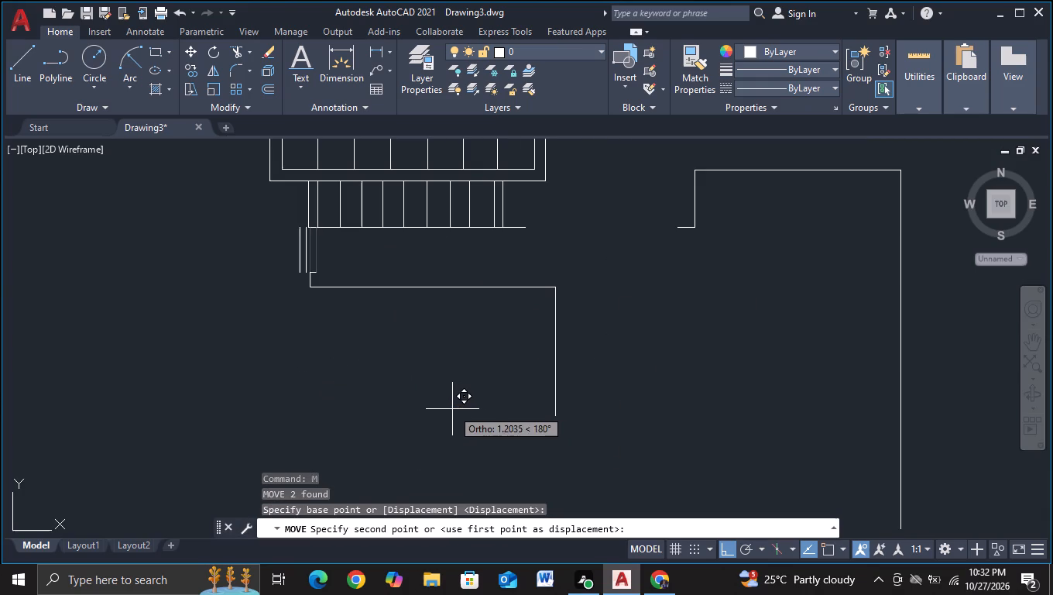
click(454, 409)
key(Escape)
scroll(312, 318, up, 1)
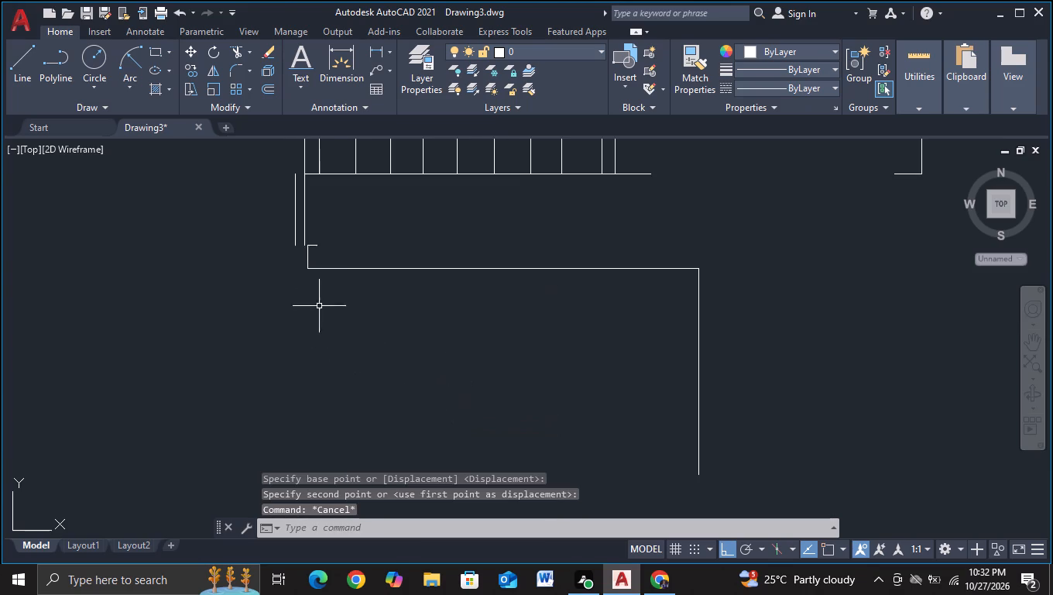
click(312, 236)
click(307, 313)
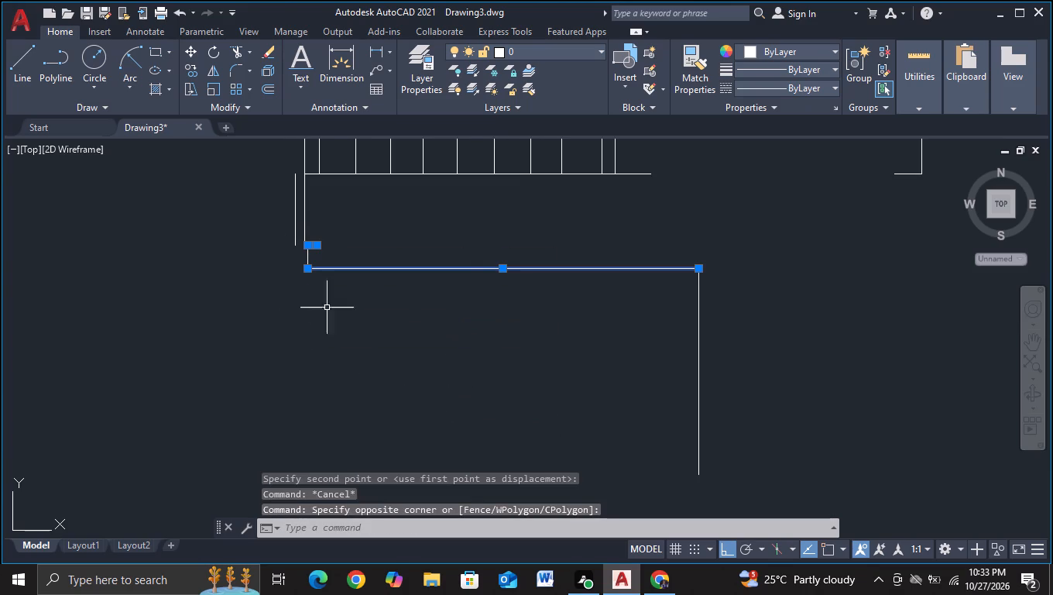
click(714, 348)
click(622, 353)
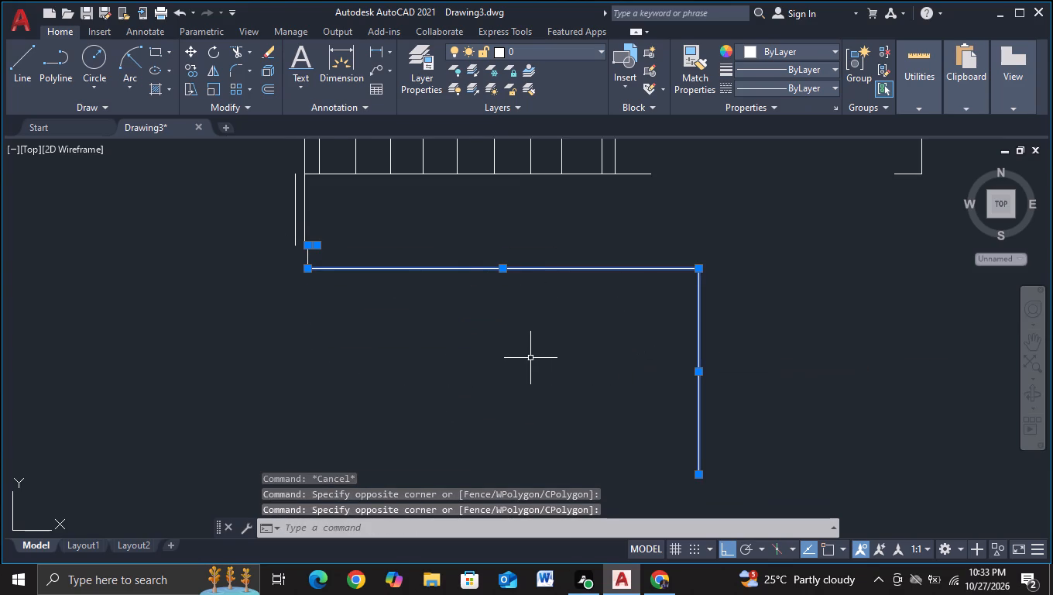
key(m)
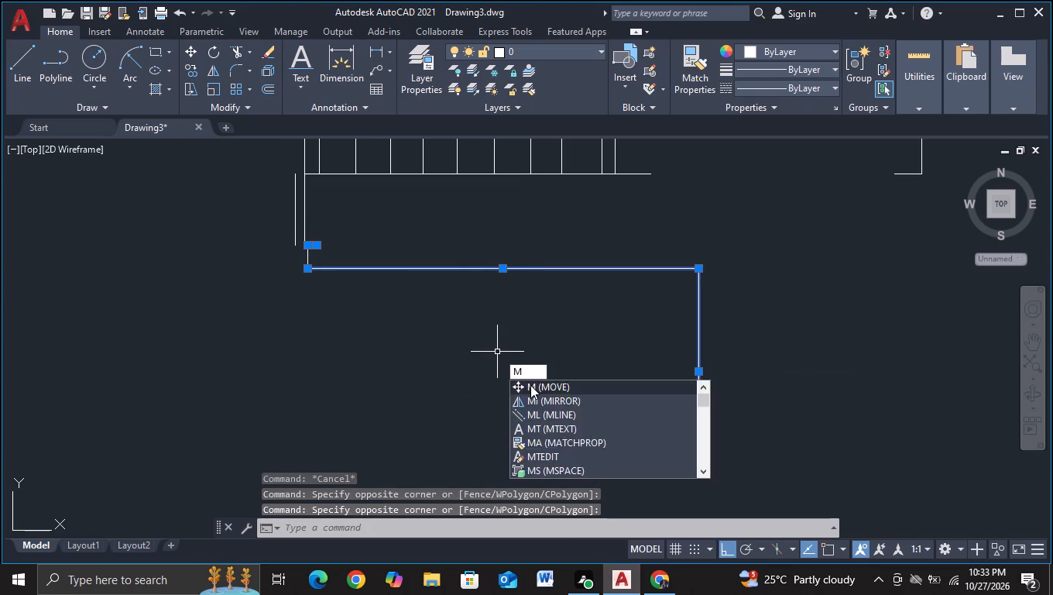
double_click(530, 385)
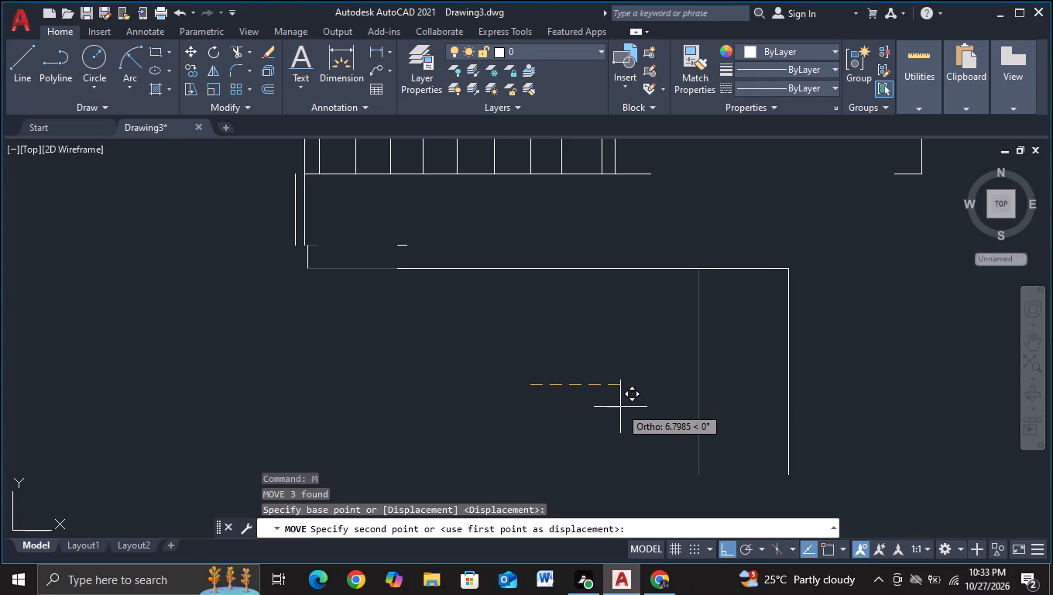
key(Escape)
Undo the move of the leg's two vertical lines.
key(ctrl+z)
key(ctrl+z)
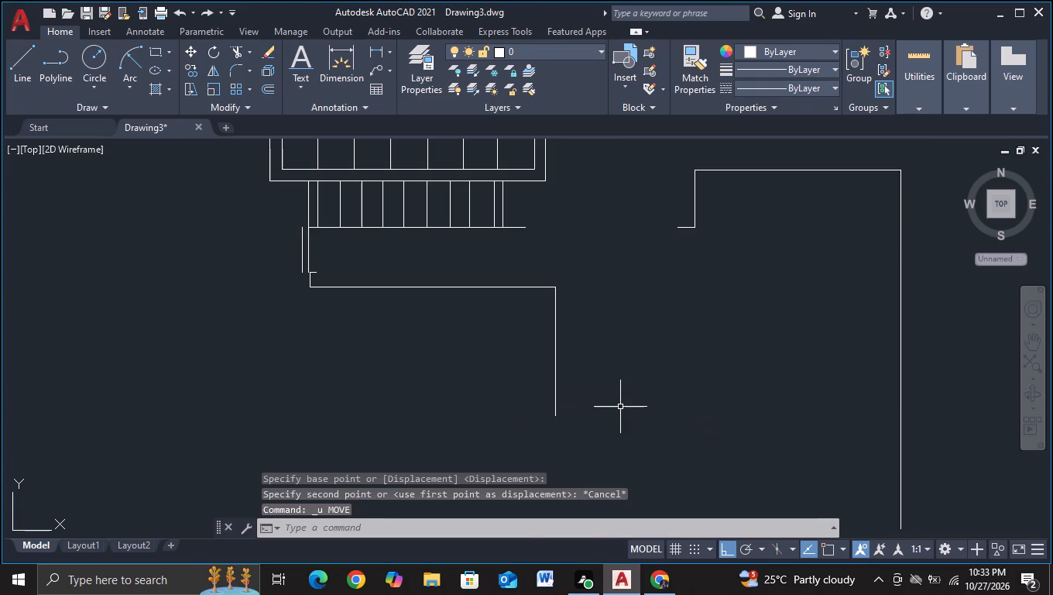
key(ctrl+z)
Move the whole leg and the attached inner stepped line left together, aligning the leg's inner vertical with the first bar.
scroll(461, 393, up, 2)
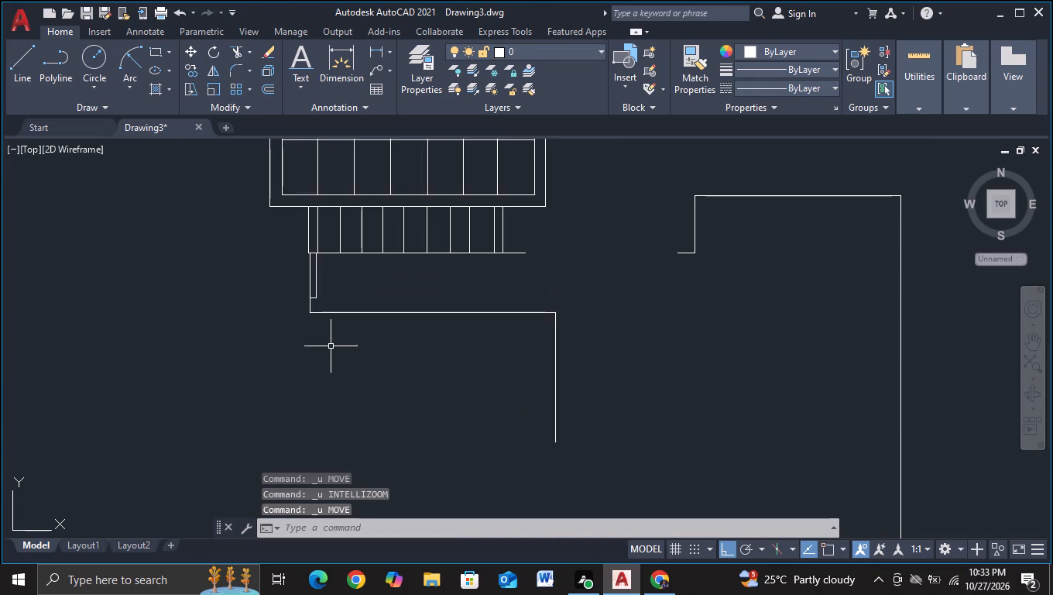
scroll(327, 342, up, 2)
click(331, 196)
click(228, 205)
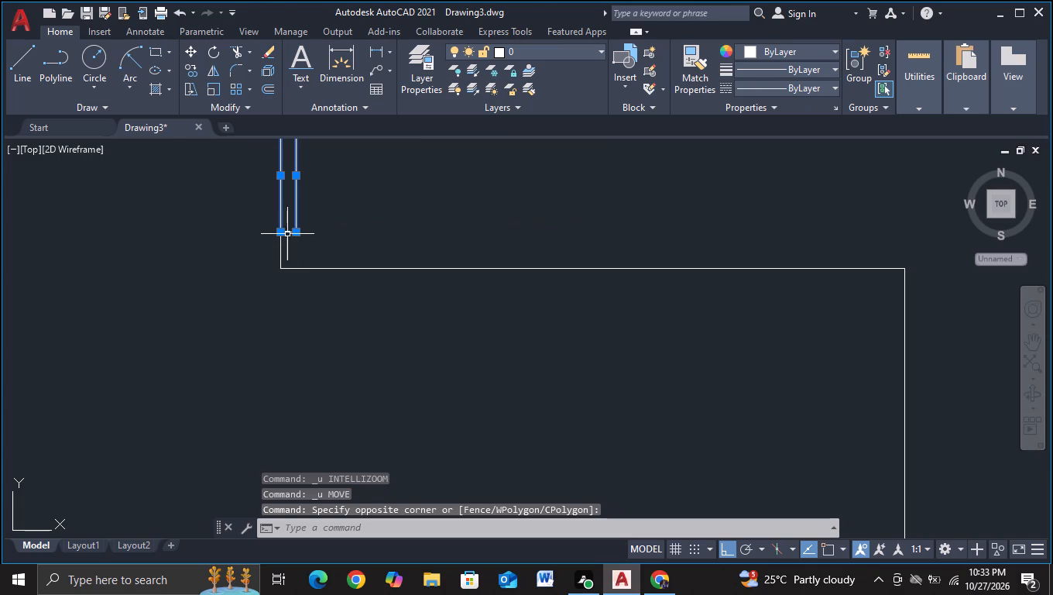
click(287, 234)
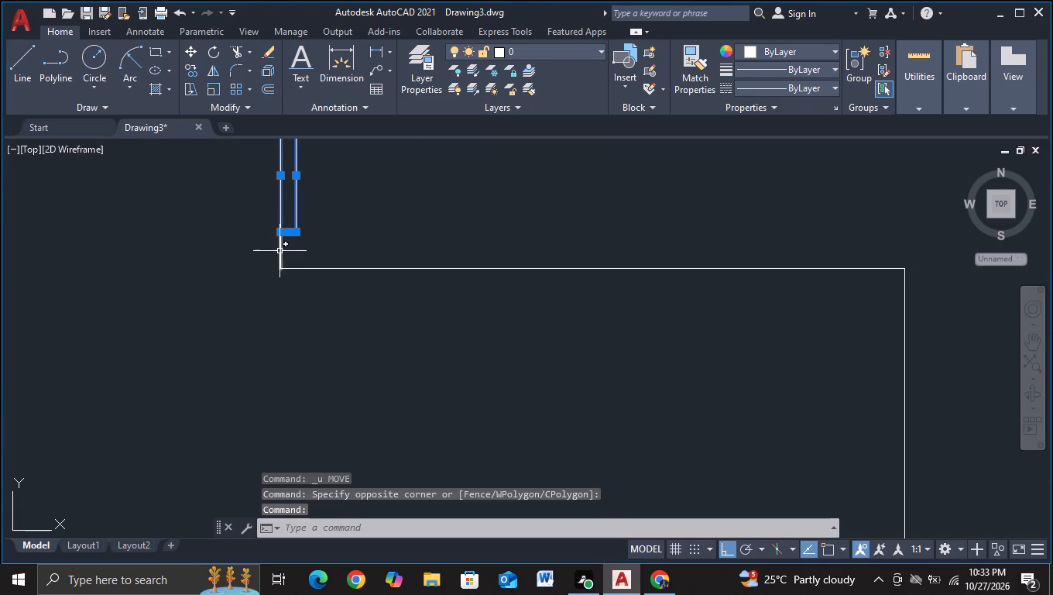
click(280, 251)
drag(392, 236, 373, 280)
click(325, 315)
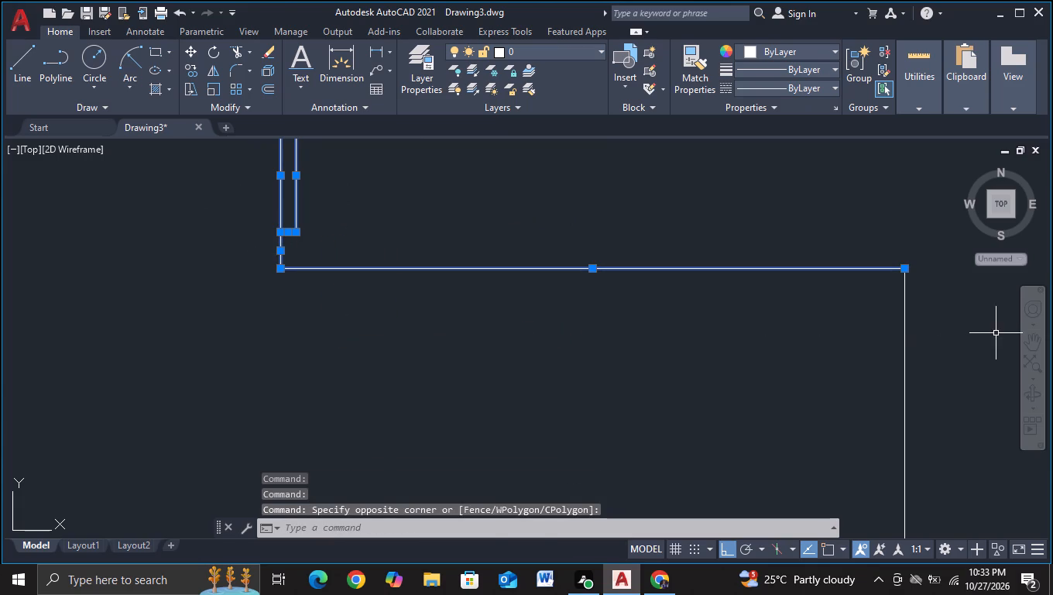
click(958, 335)
click(852, 352)
key(m)
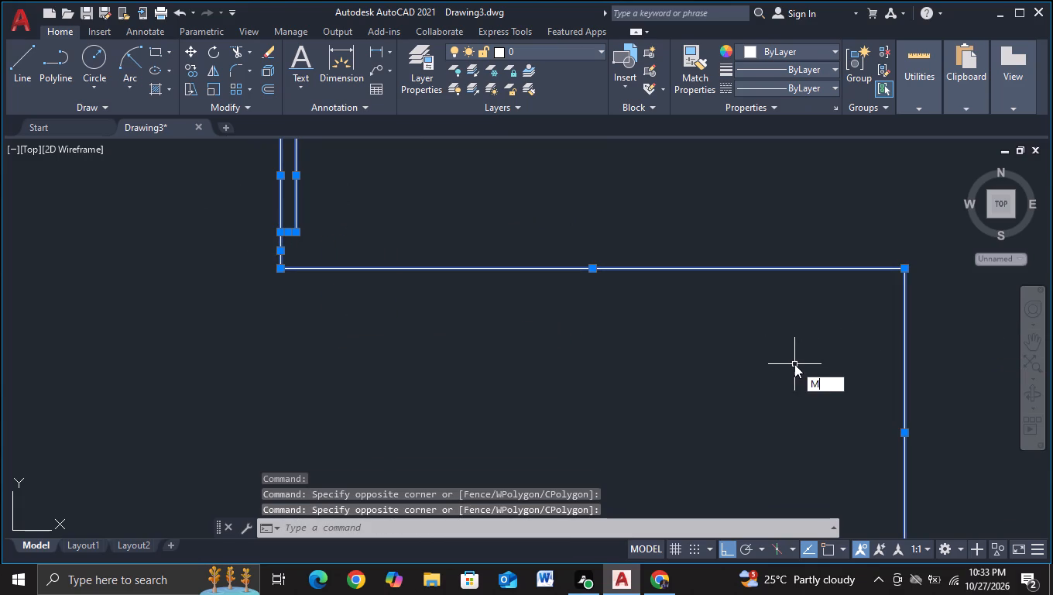
click(835, 401)
click(826, 401)
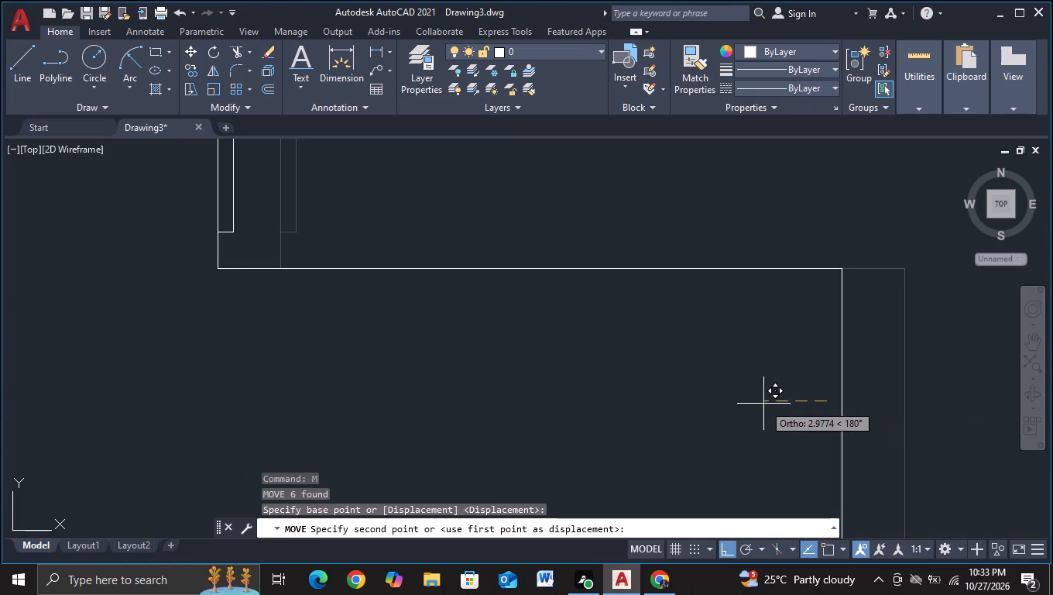
scroll(763, 404, down, 2)
scroll(780, 404, up, 1)
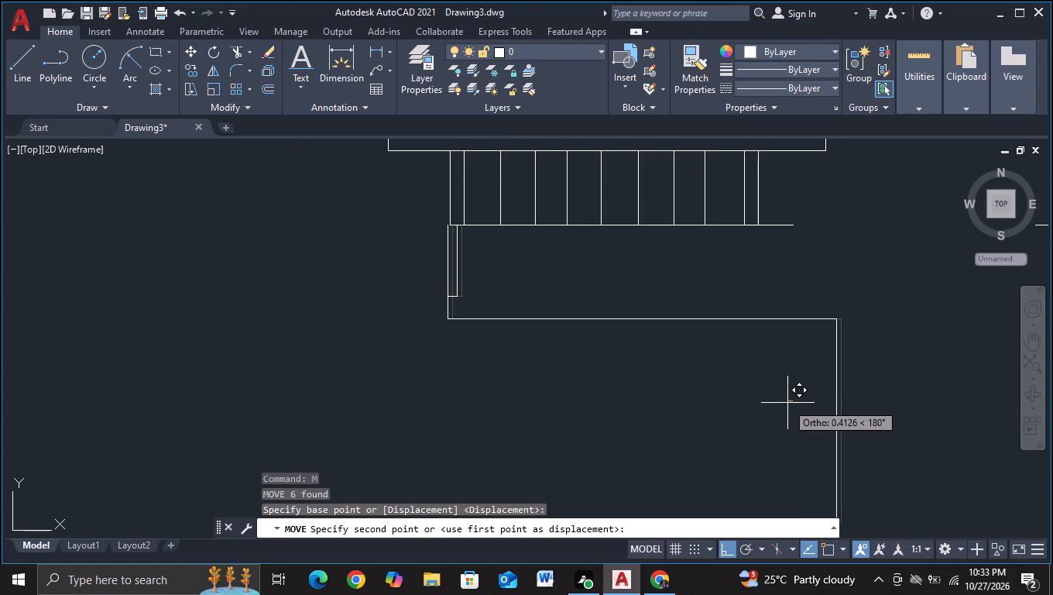
click(780, 405)
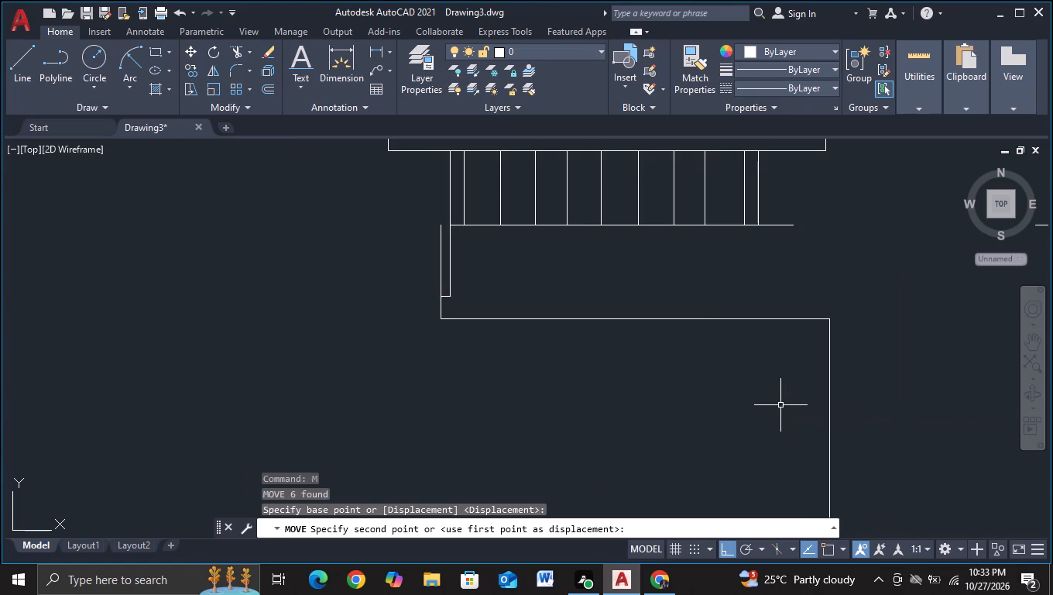
key(Escape)
With object snap on, draw a short horizontal line from the top of the leg's outer vertical to the bars' base line.
click(22, 81)
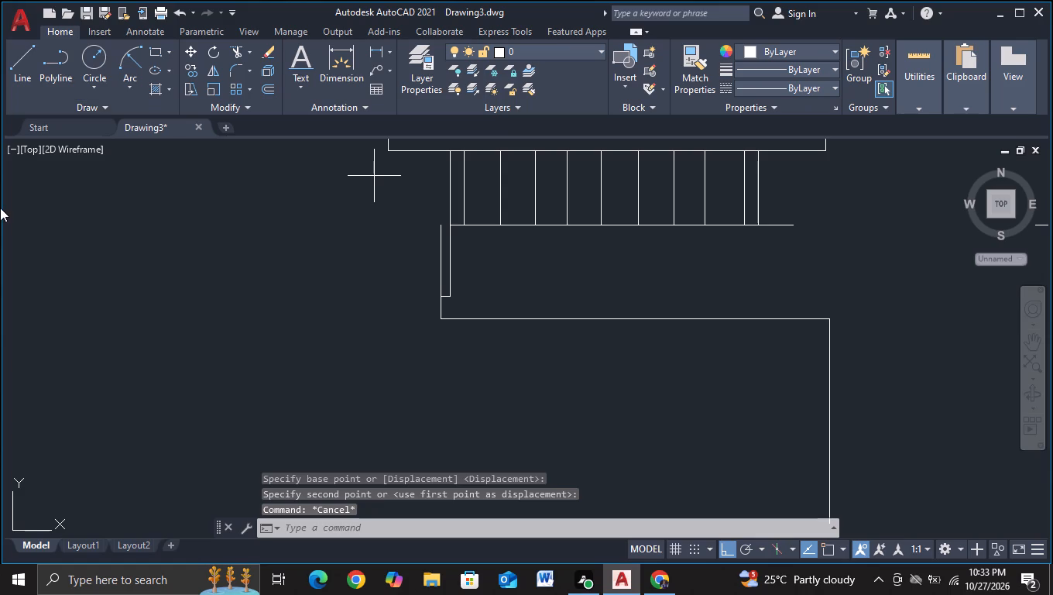
middle_drag(361, 267, 232, 356)
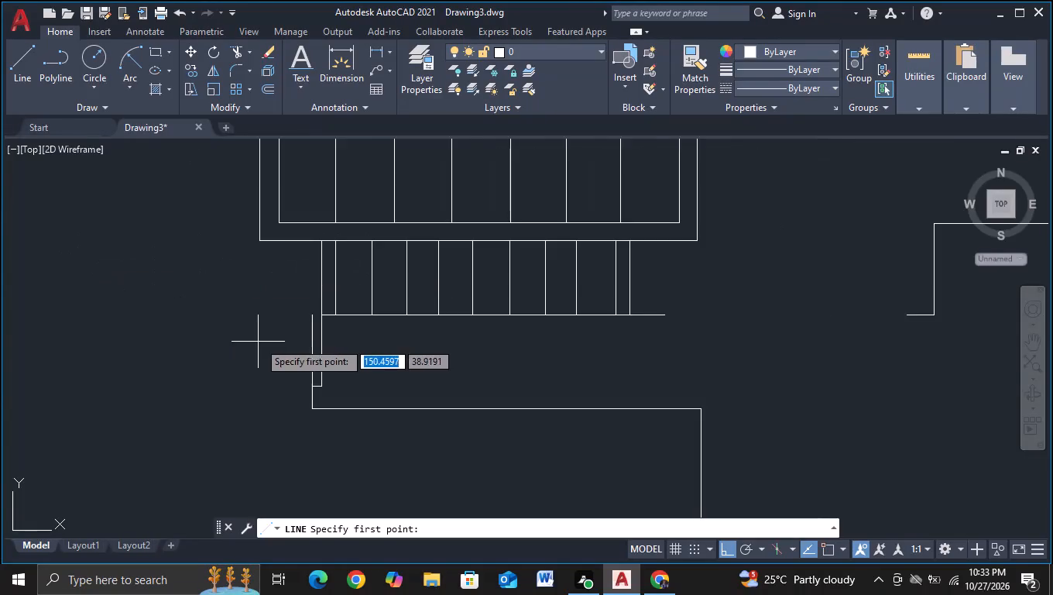
scroll(264, 340, up, 3)
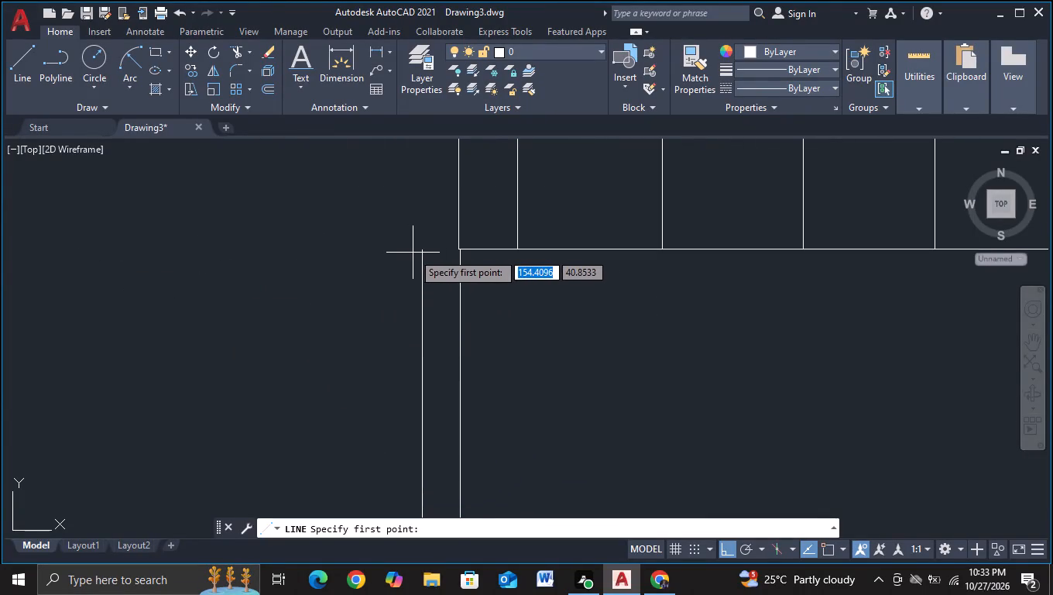
key(F3)
click(413, 253)
click(477, 256)
key(Escape)
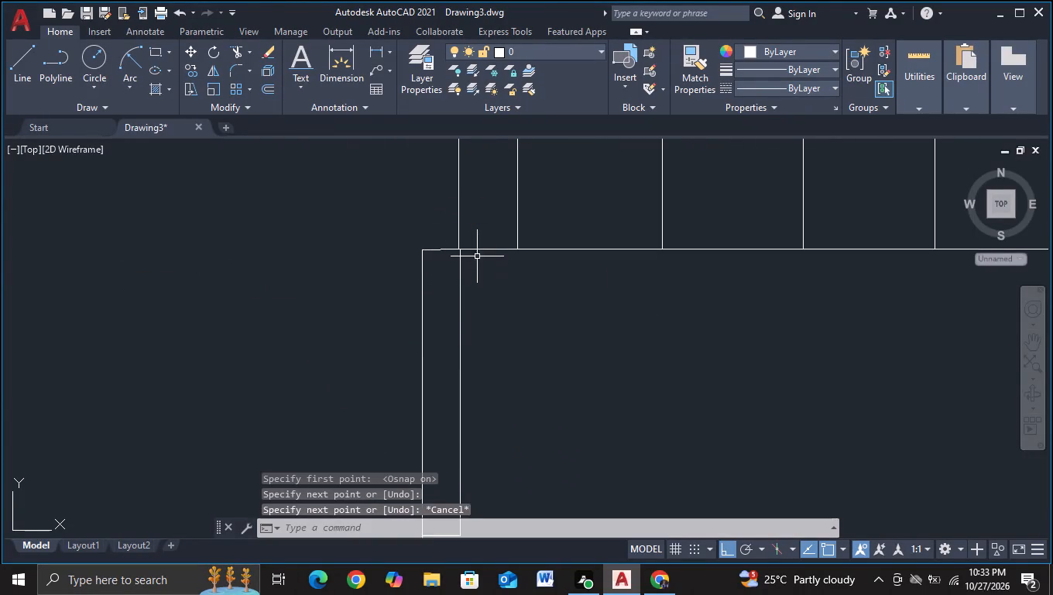
scroll(495, 313, down, 4)
middle_drag(547, 342, 268, 260)
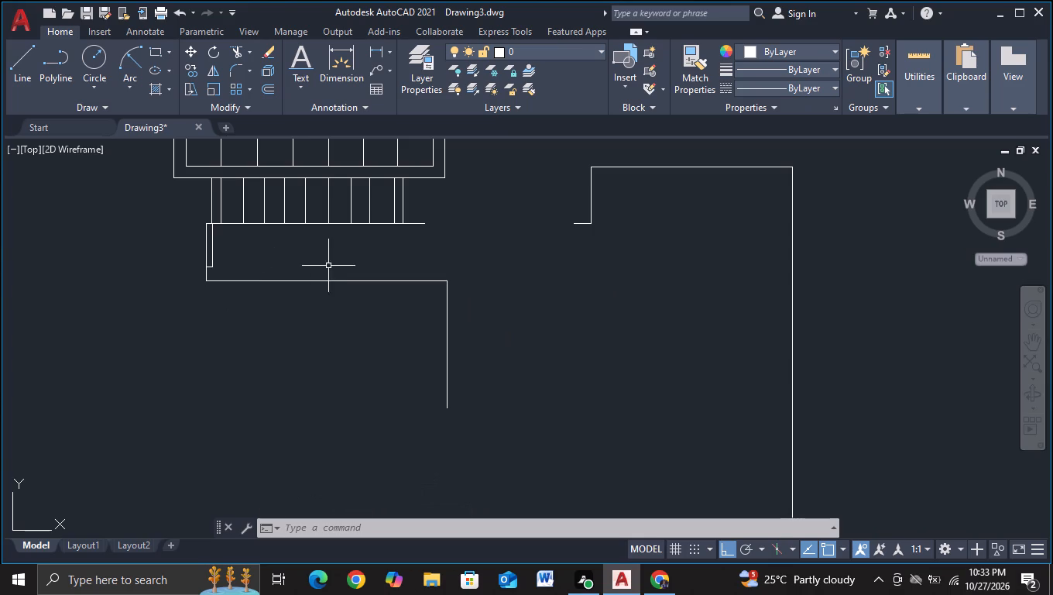
Draw a horizontal line from the right end of the bars' base line to the short stub of the stepped outline.
middle_drag(334, 265, 275, 335)
scroll(285, 324, down, 2)
middle_drag(332, 325, 331, 315)
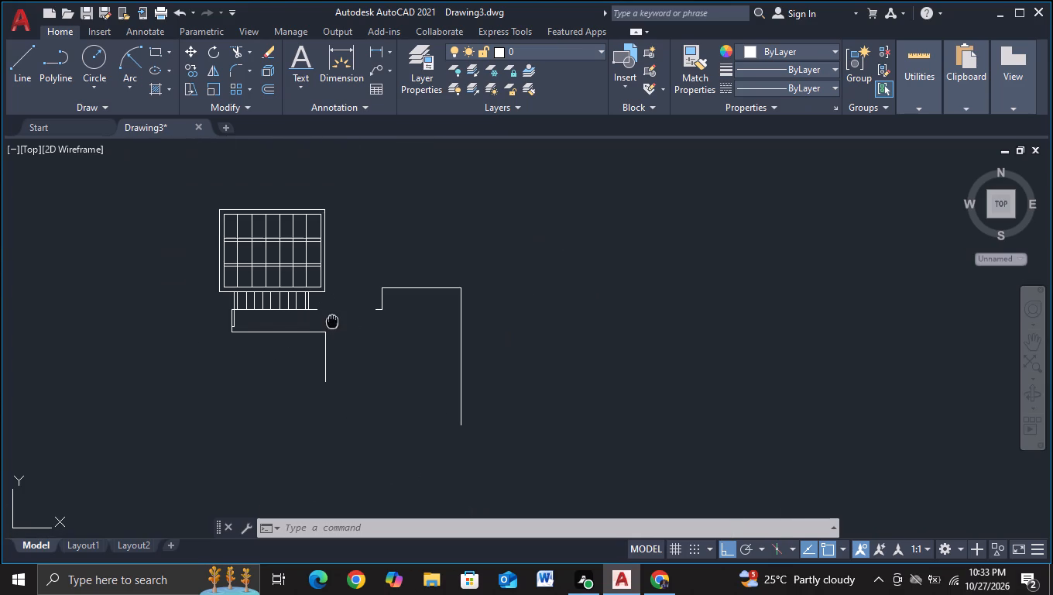
middle_drag(331, 315, 331, 310)
scroll(331, 310, up, 1)
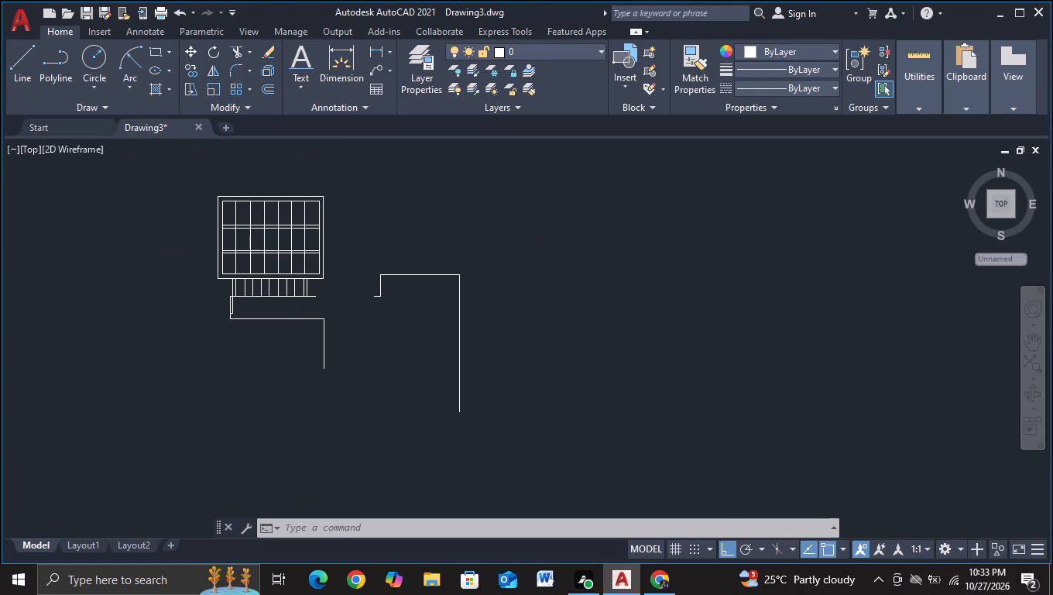
click(9, 77)
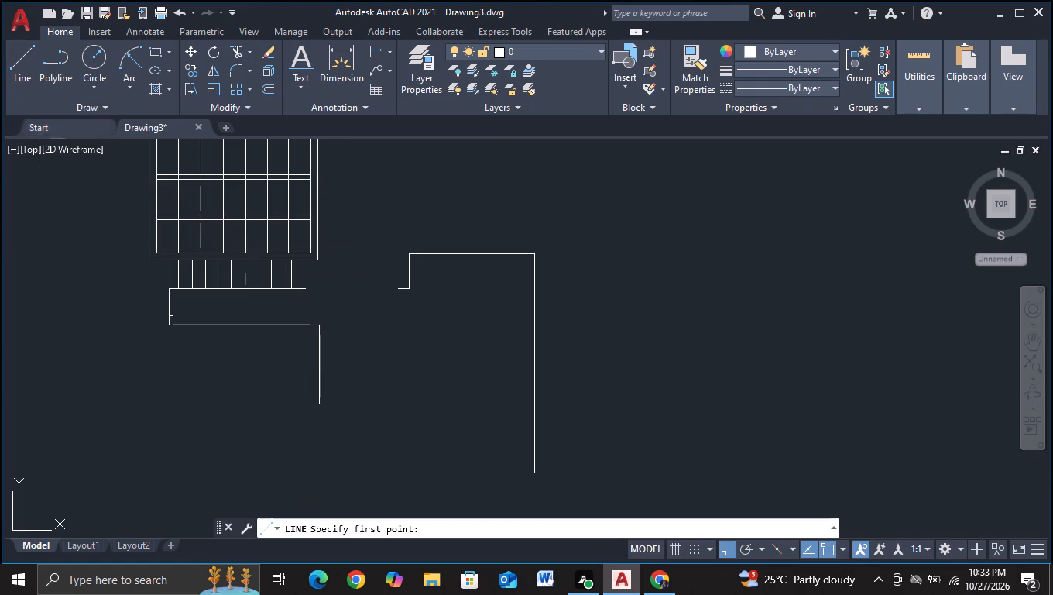
click(305, 287)
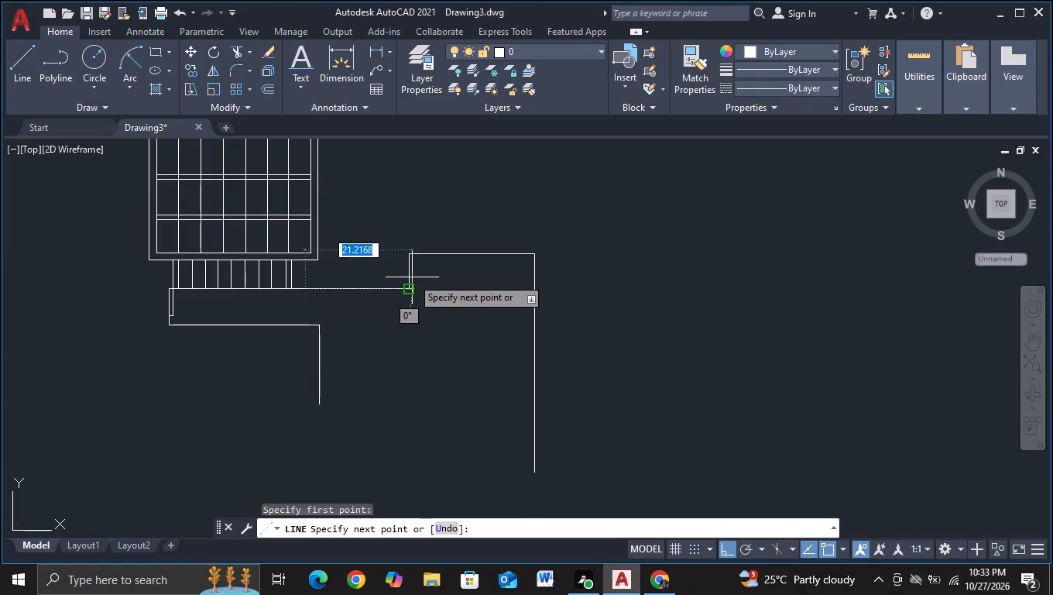
click(398, 281)
key(Escape)
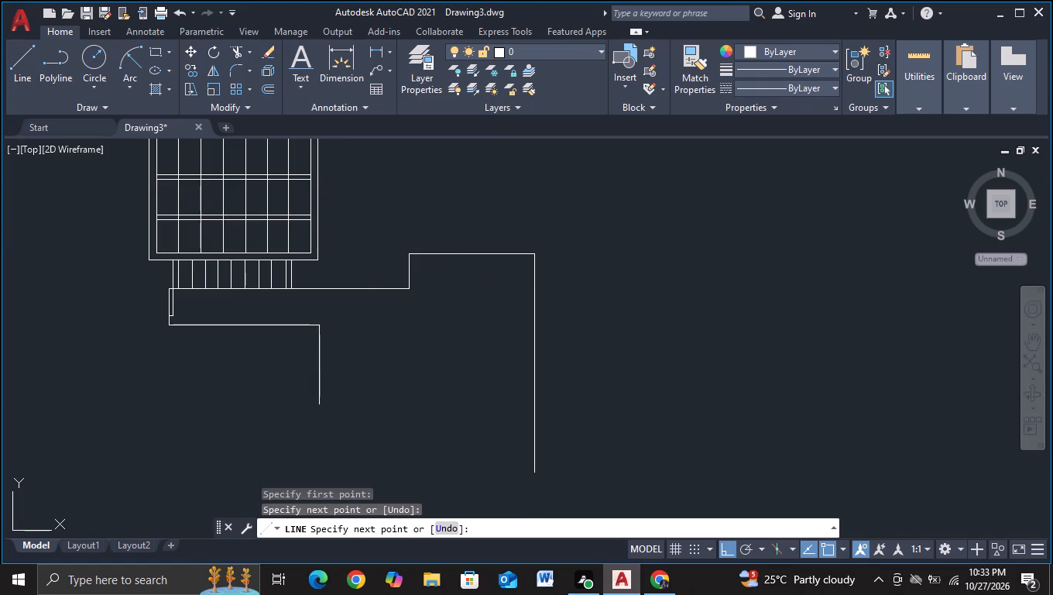
Close the right-hand outline into a tall rectangle with lines down from the stub's corner, about 24.9 across, and up to the open right vertical.
click(16, 88)
click(403, 291)
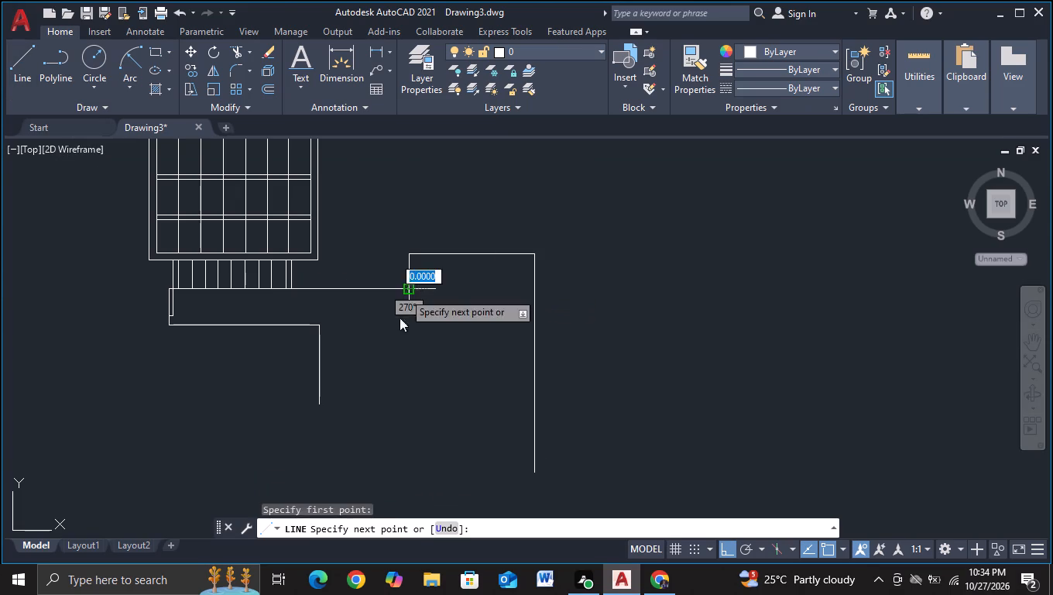
middle_drag(399, 387, 365, 294)
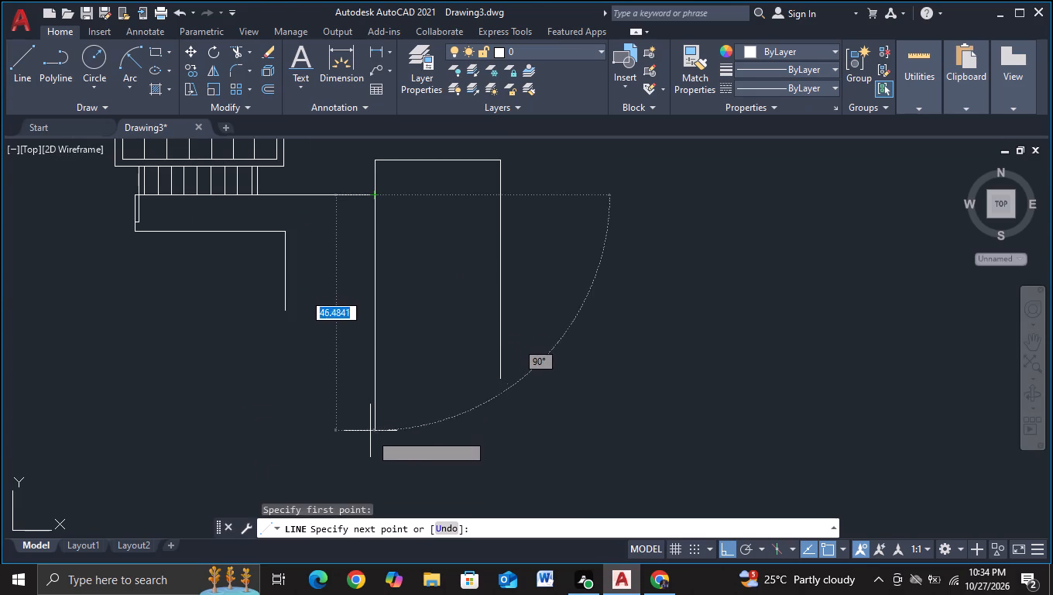
click(374, 418)
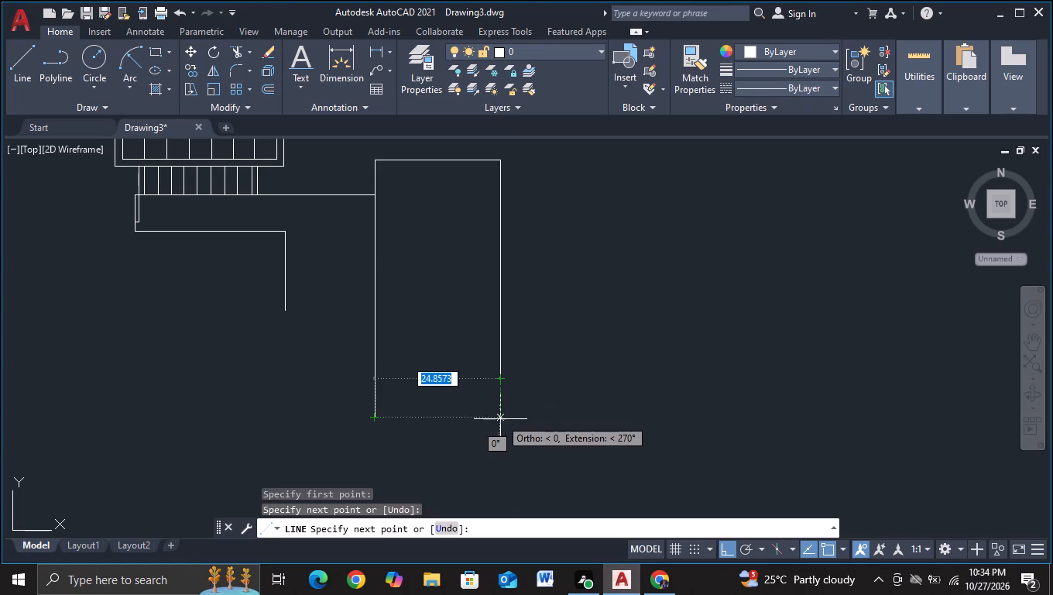
click(500, 420)
click(498, 381)
key(Escape)
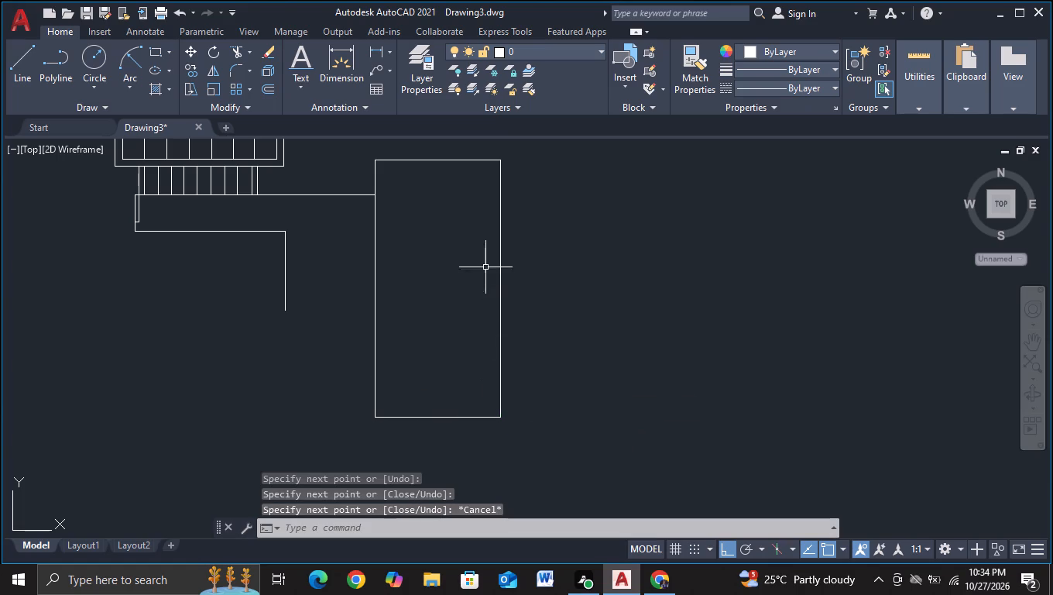
Copy both segments of the rectangle's right side about 1.8 units left, inside the rectangle.
click(500, 252)
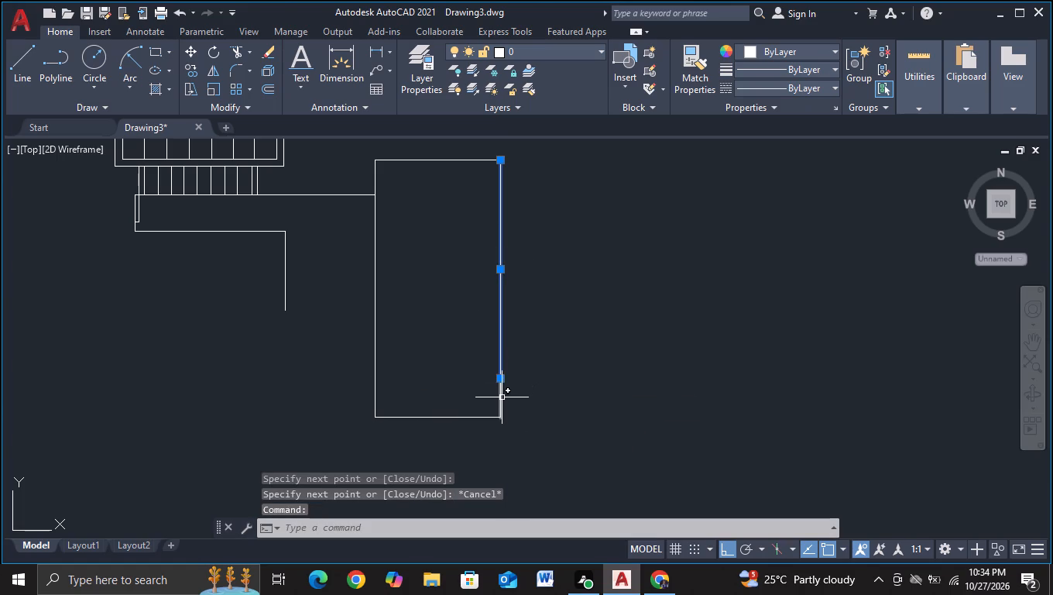
click(502, 397)
key(c)
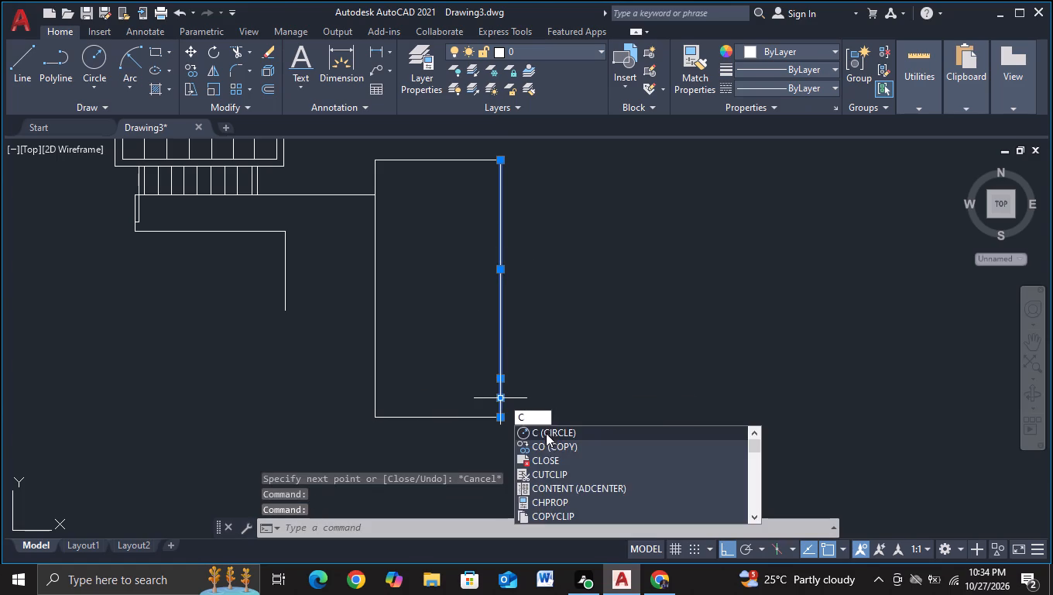
click(547, 441)
click(592, 400)
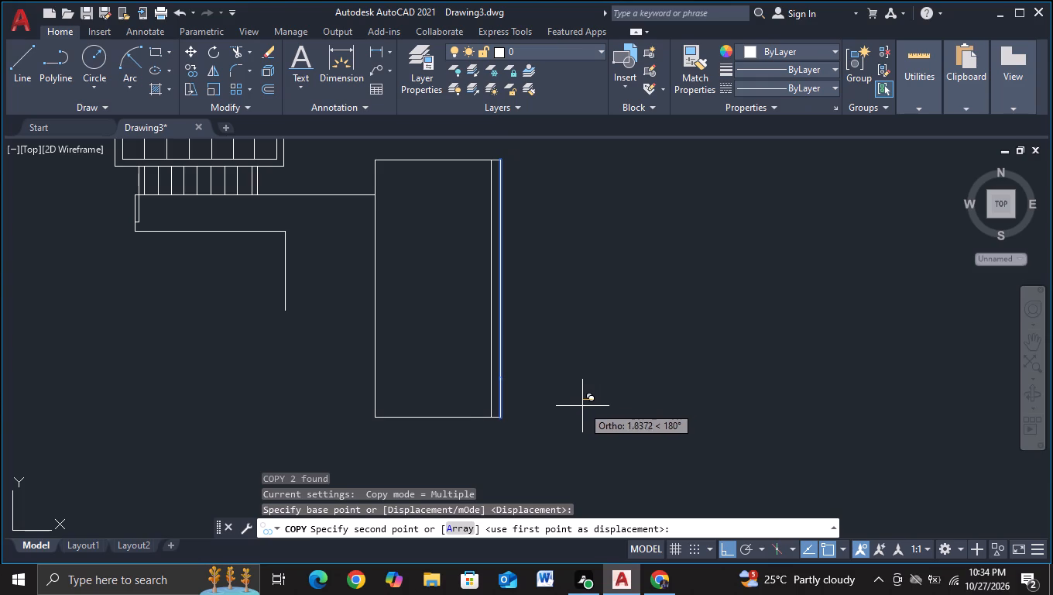
click(581, 406)
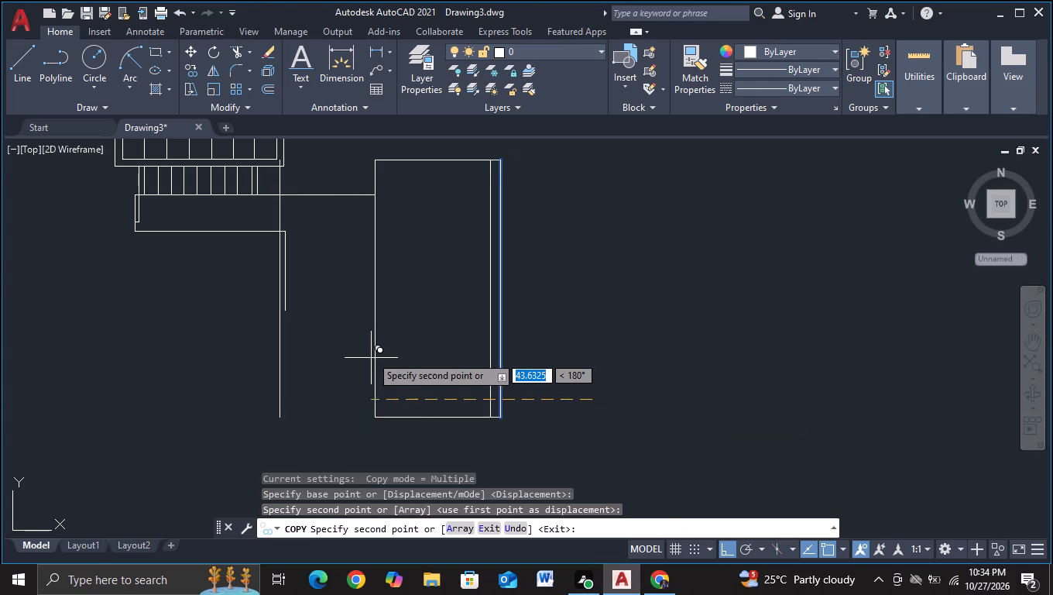
key(Escape)
Copy both segments of the rectangle's left side about 2.4 units right, inside the rectangle.
click(375, 353)
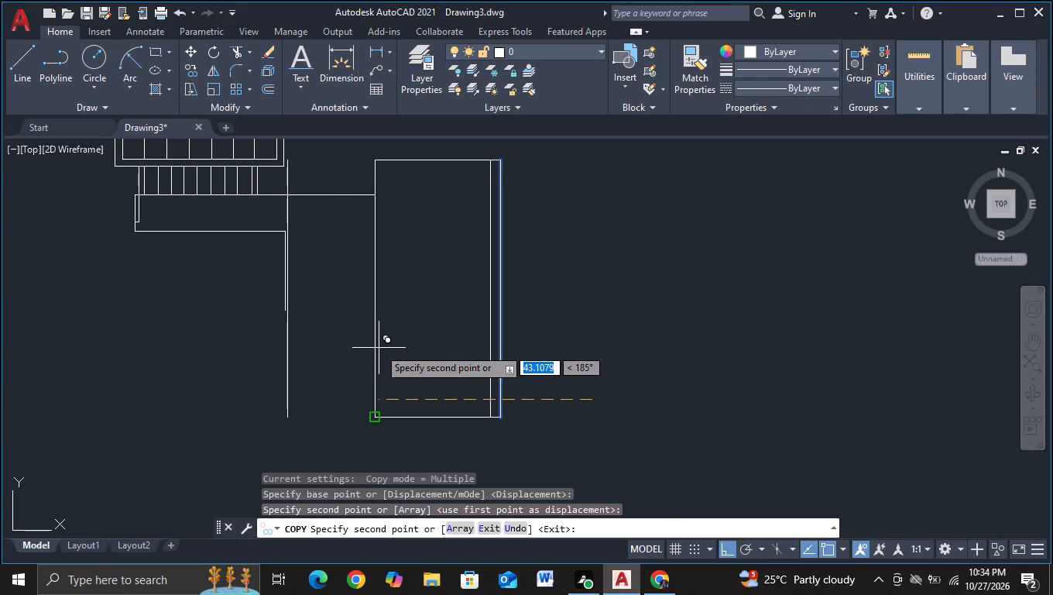
click(375, 177)
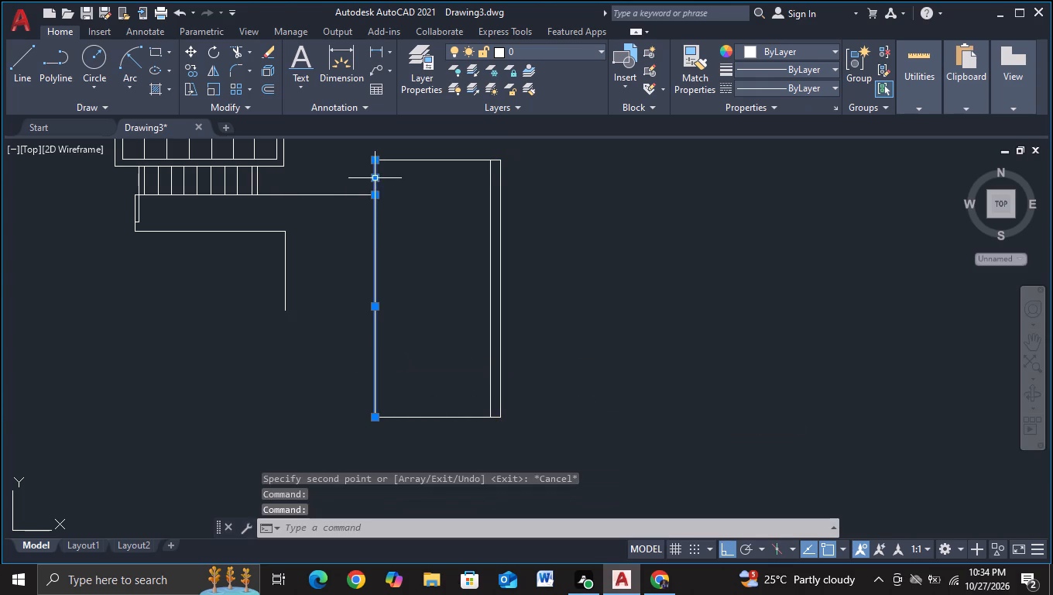
key(c)
click(459, 291)
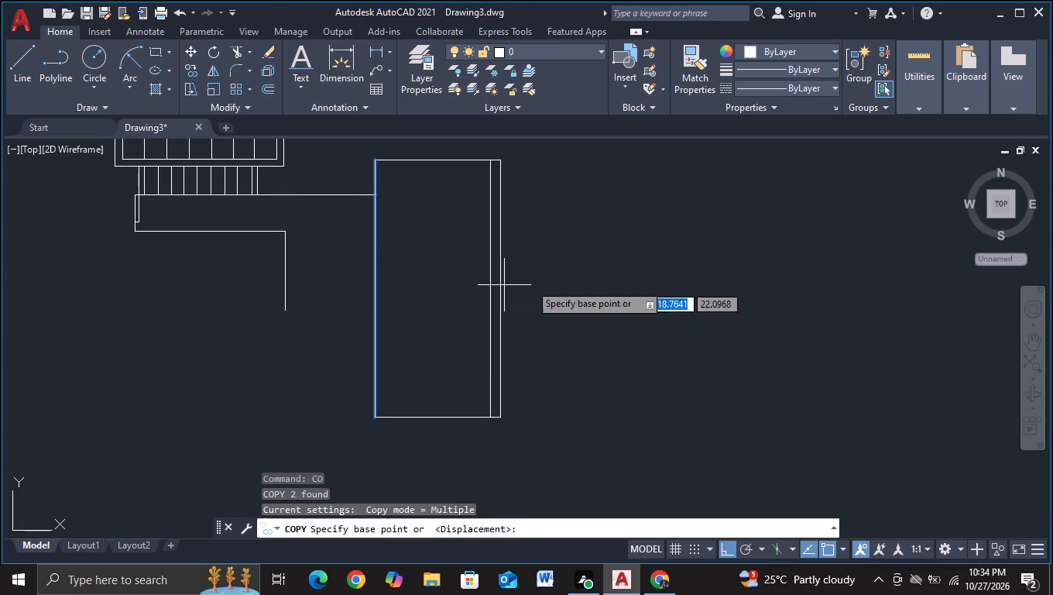
click(567, 283)
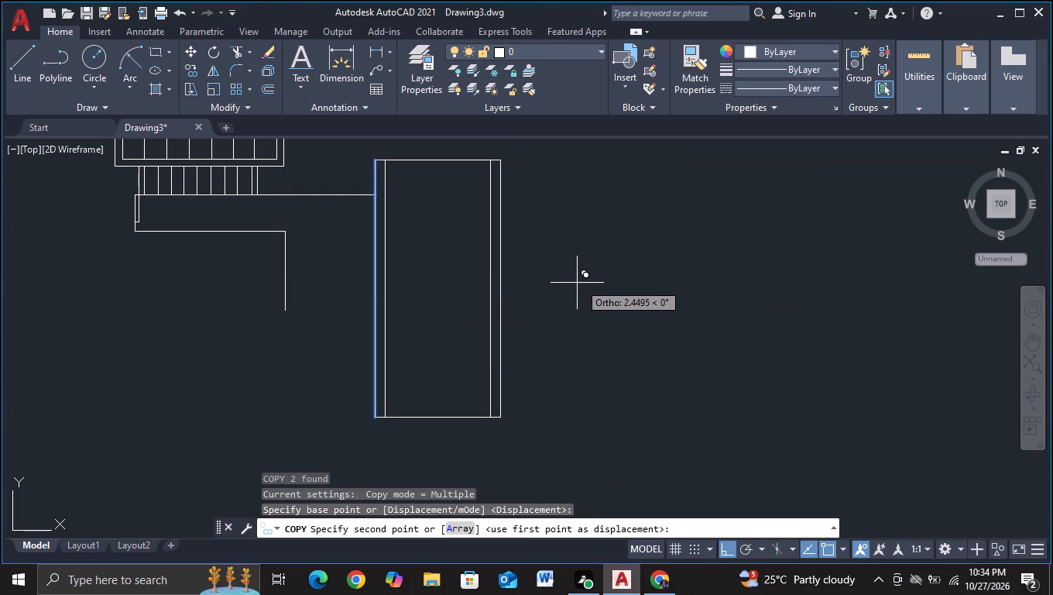
click(579, 283)
key(Escape)
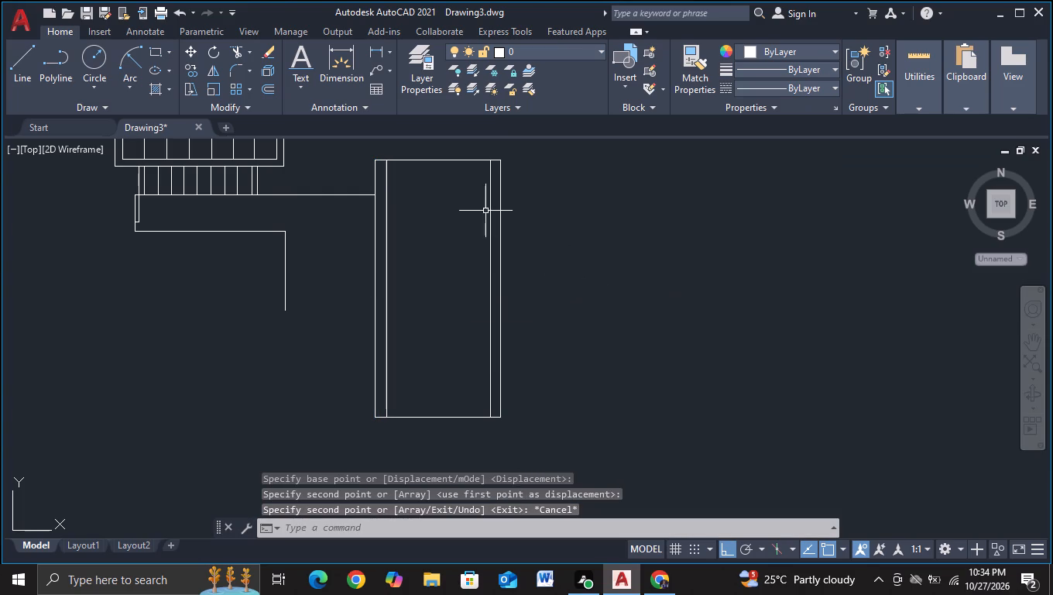
Copy the rectangle's top edge about 2.5 units down, inside the rectangle.
click(448, 160)
key(c)
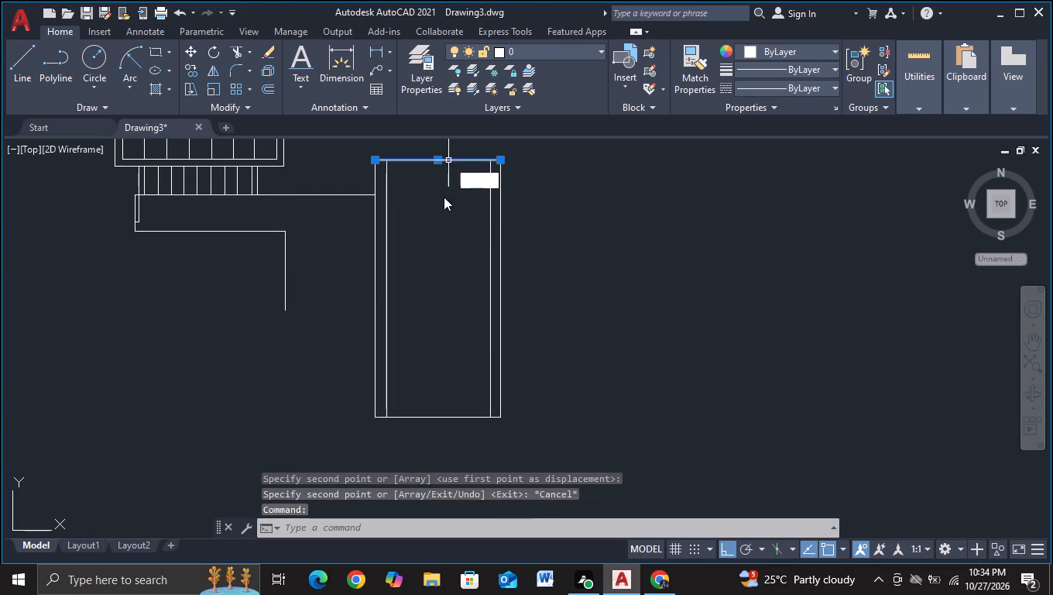
click(482, 212)
click(631, 195)
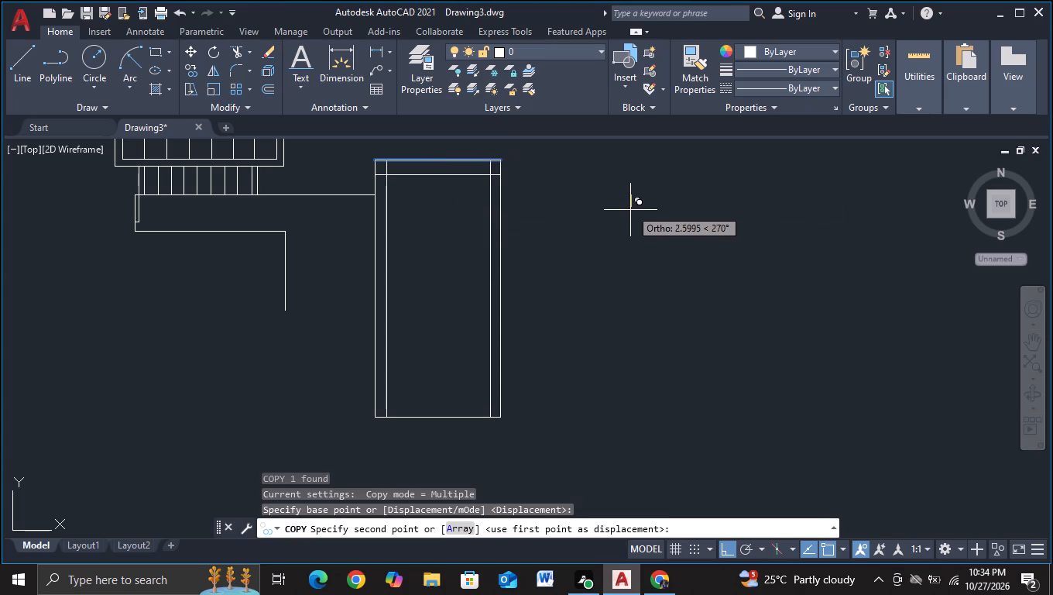
click(629, 208)
key(Escape)
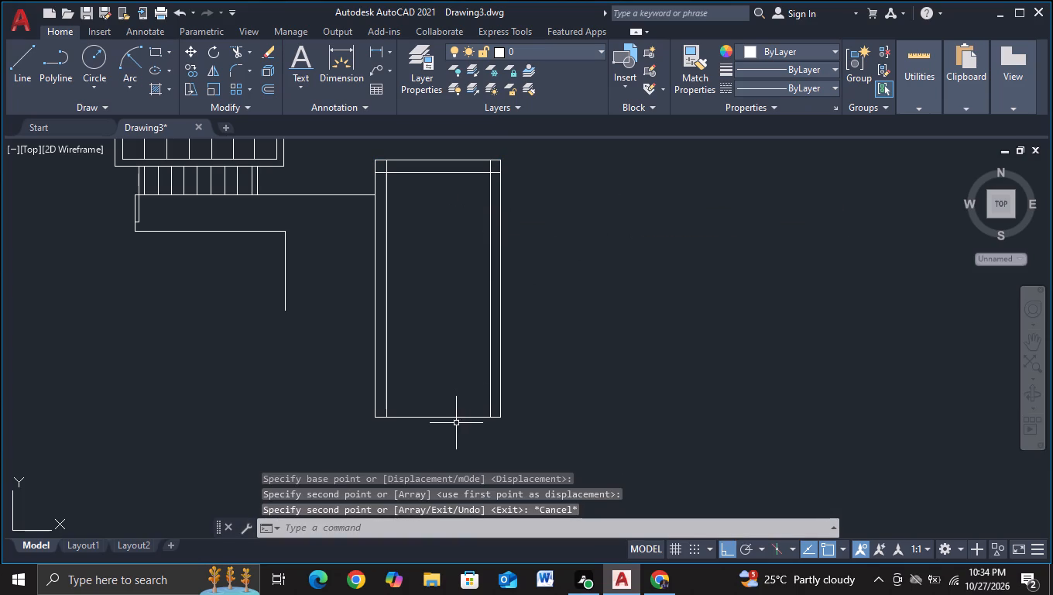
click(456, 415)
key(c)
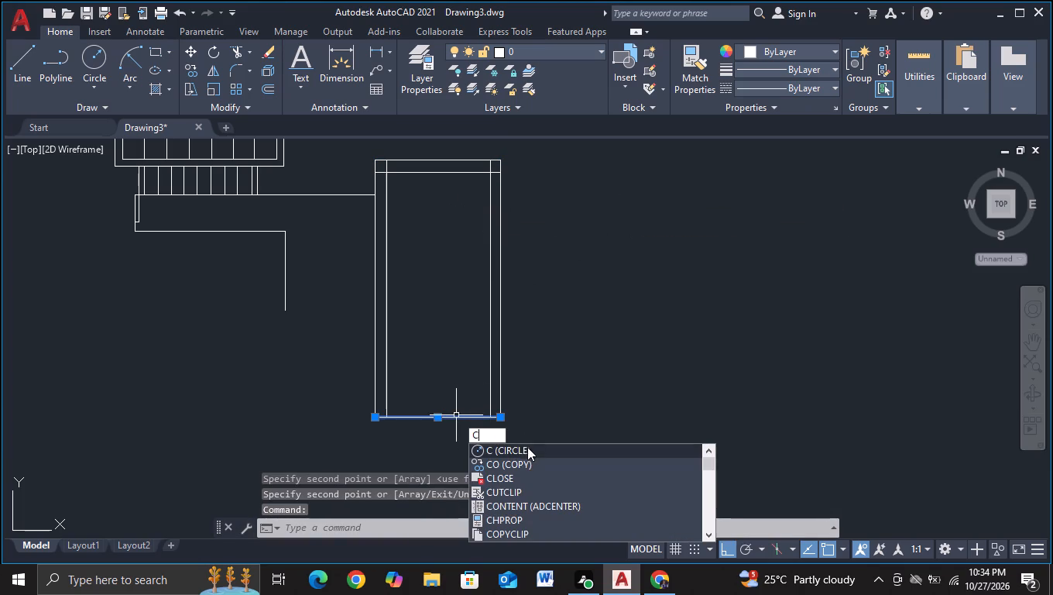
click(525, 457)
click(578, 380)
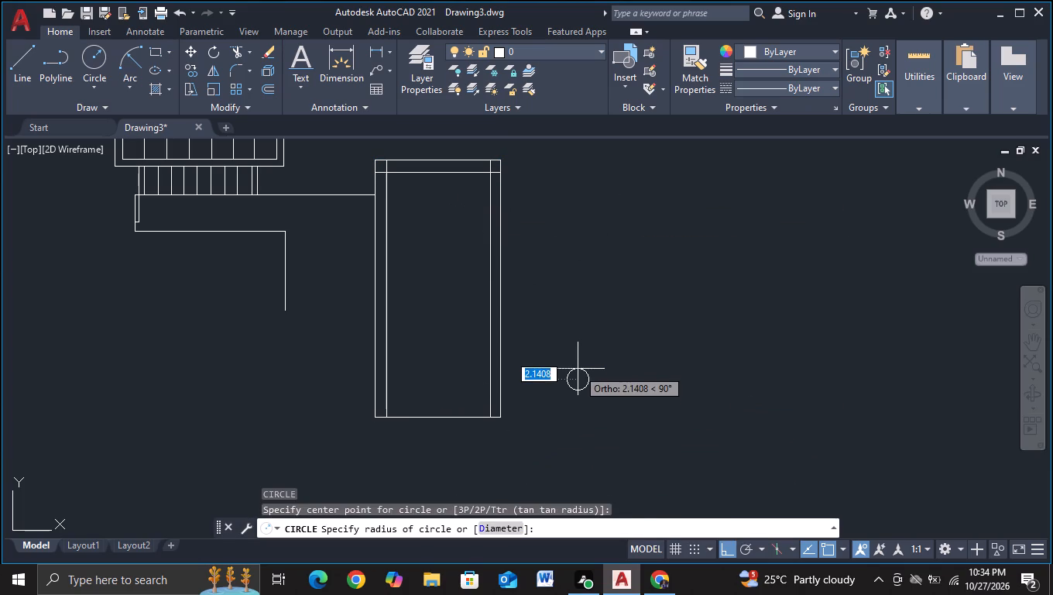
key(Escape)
Copy the rectangle's bottom edge about 2.4 units up, inside the rectangle.
click(471, 416)
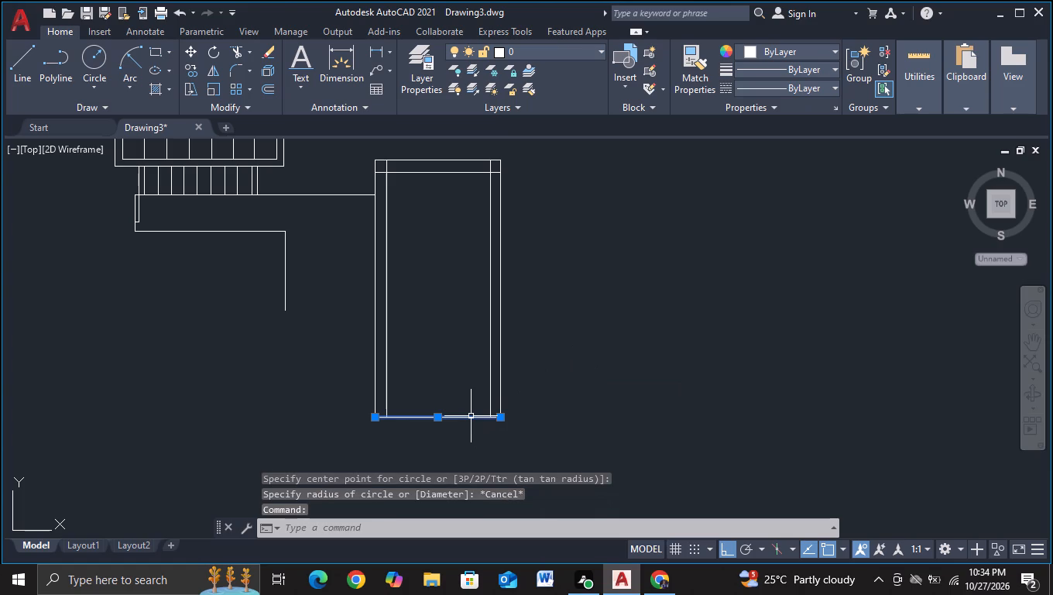
key(c)
click(519, 461)
click(563, 420)
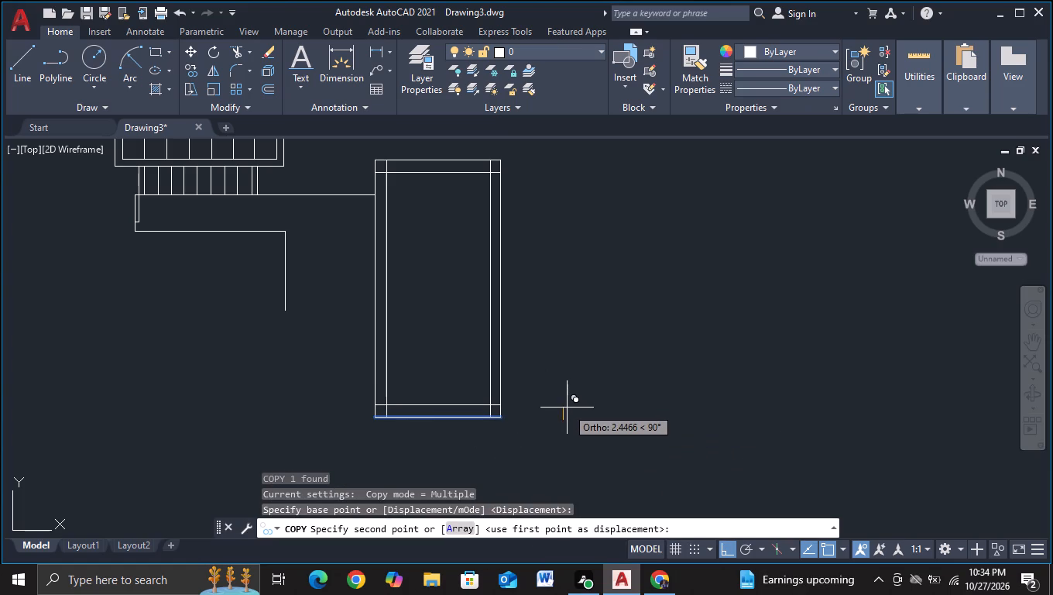
click(567, 407)
key(Escape)
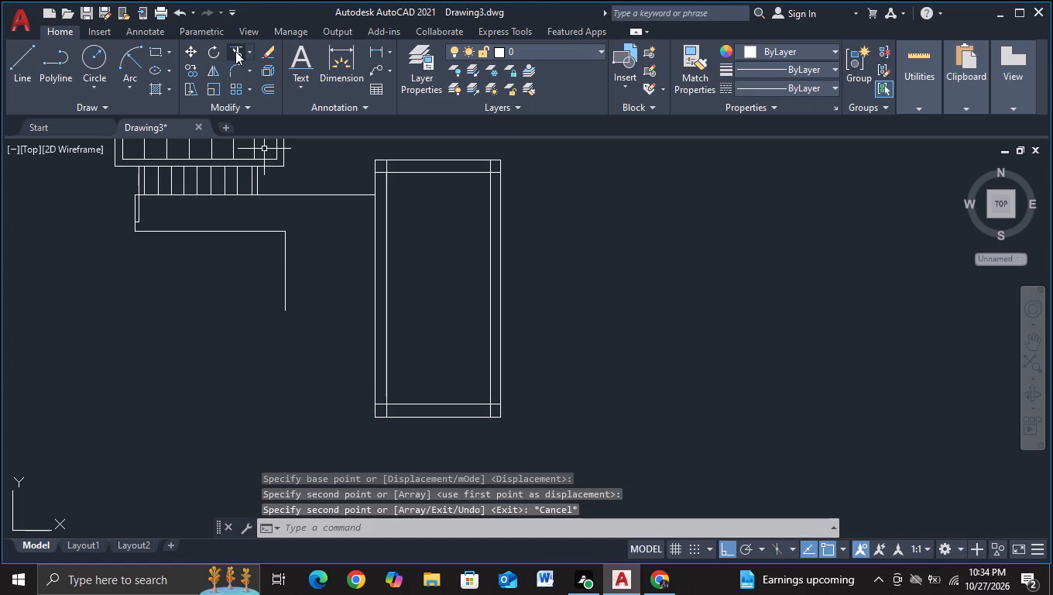
Trim the overlapping inner line ends at the rectangle's two top corners.
click(235, 51)
scroll(376, 177, up, 1)
click(385, 162)
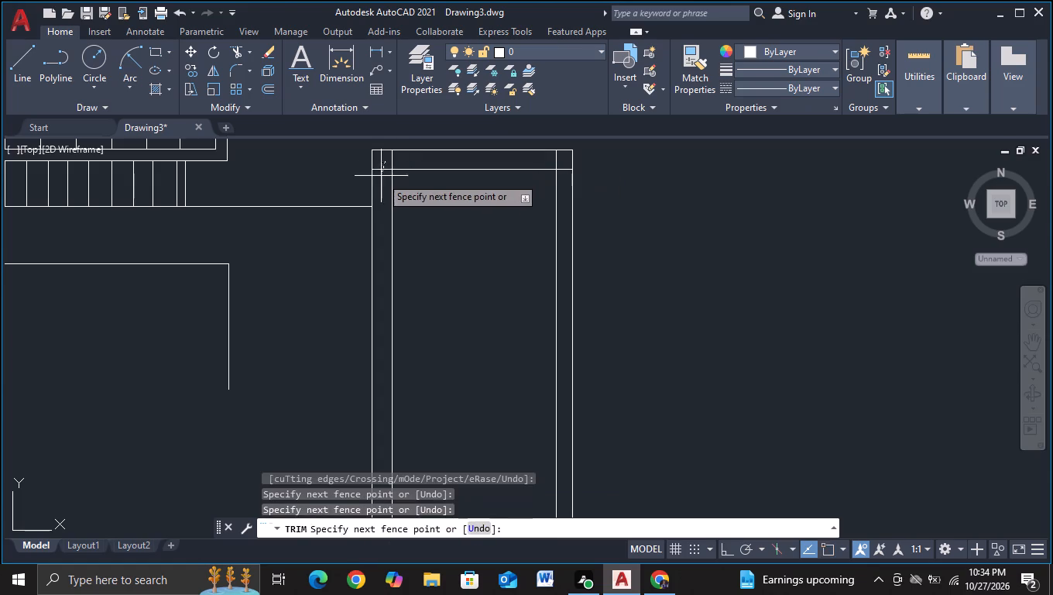
click(381, 177)
click(383, 160)
click(405, 161)
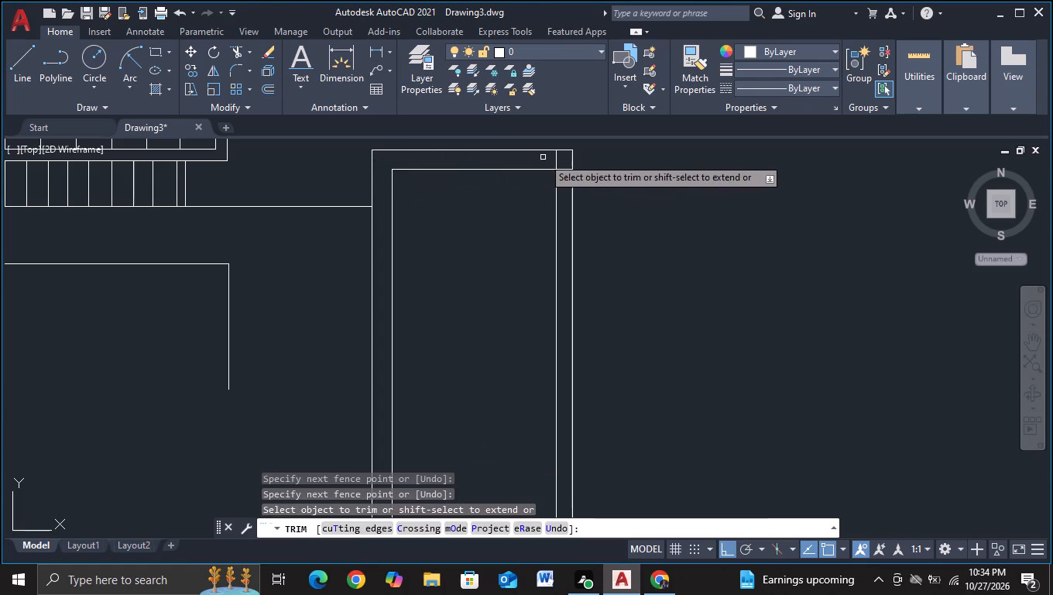
click(543, 158)
click(558, 156)
click(558, 159)
click(561, 177)
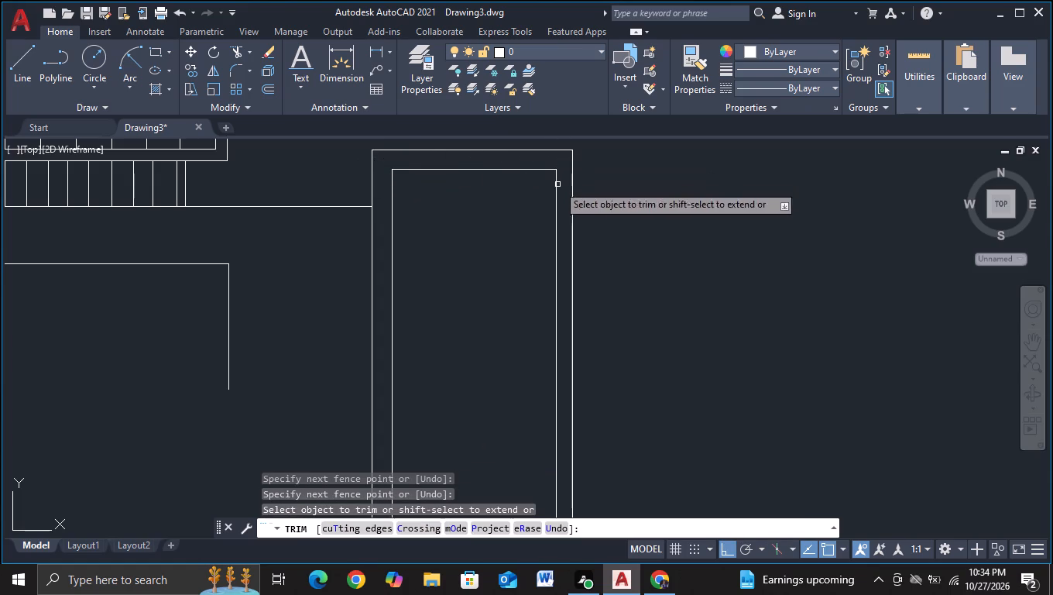
Trim the overlapping inner line ends at the rectangle's two bottom corners.
middle_drag(491, 306, 485, 226)
middle_drag(437, 368, 439, 259)
click(373, 338)
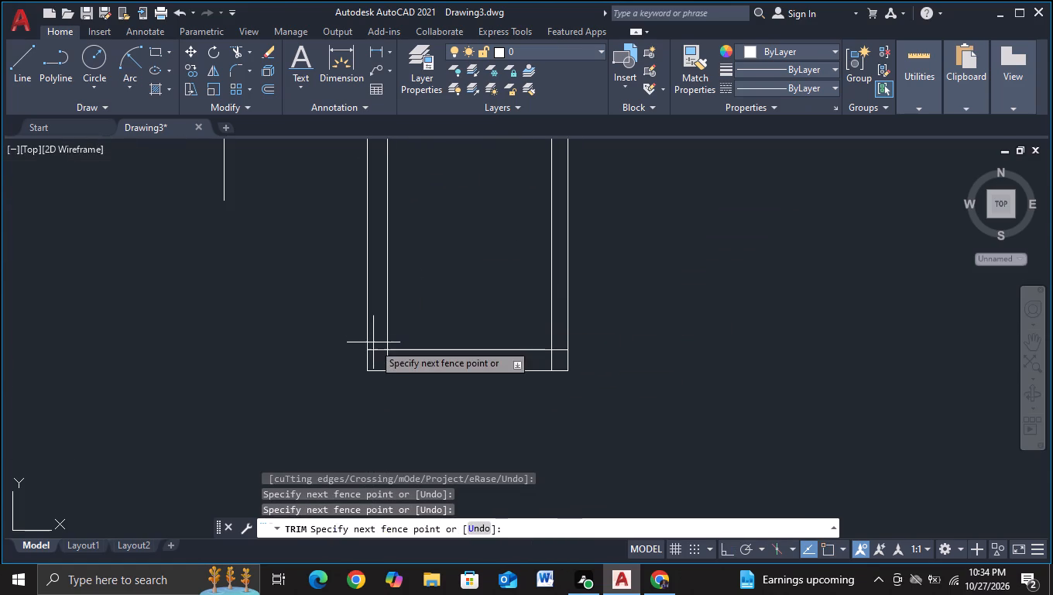
click(374, 355)
click(373, 358)
click(393, 357)
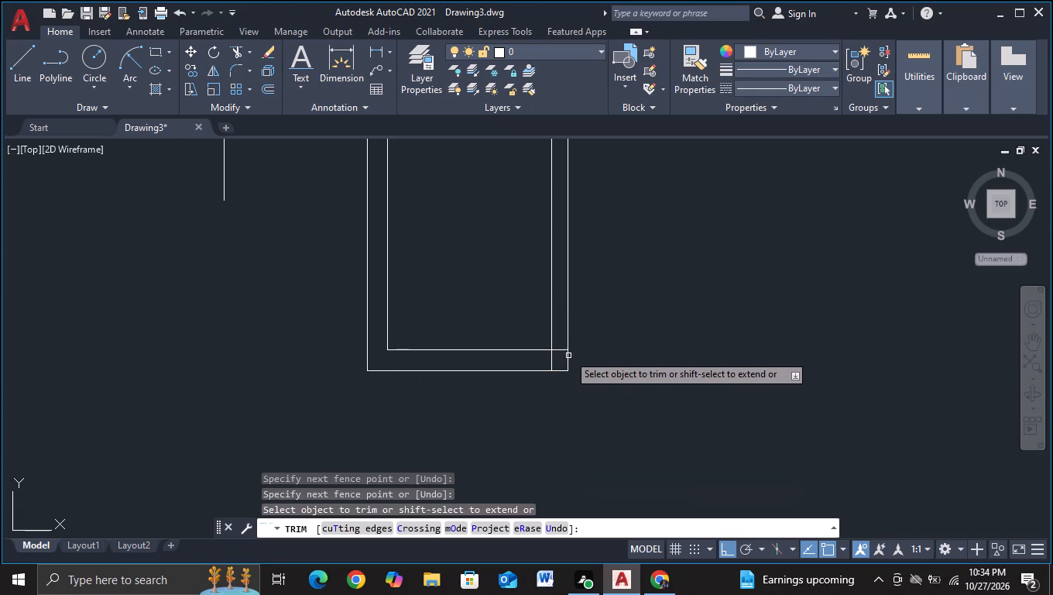
click(560, 346)
click(555, 356)
click(555, 356)
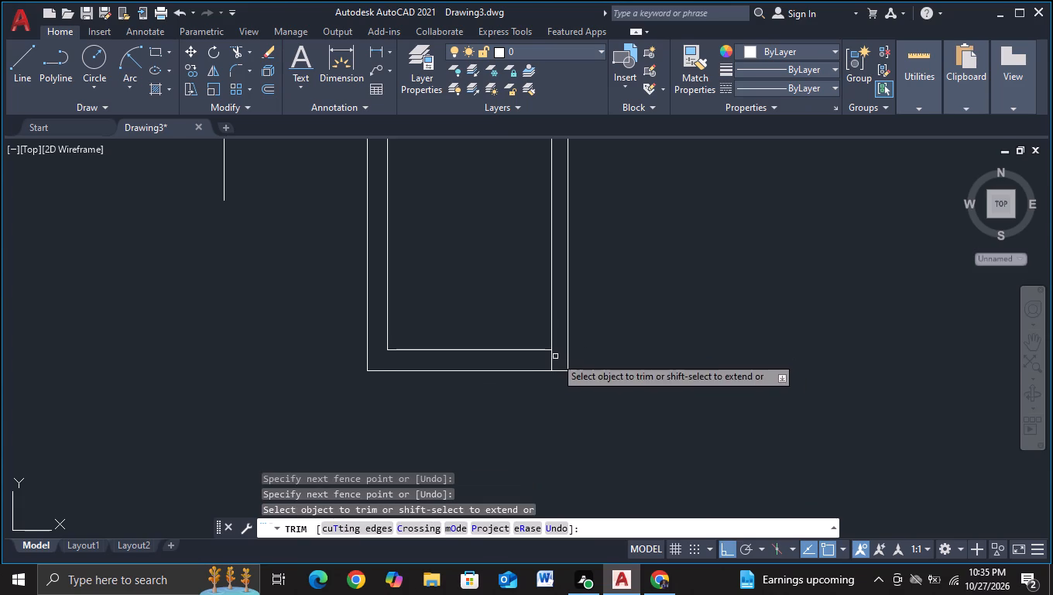
click(555, 356)
click(547, 359)
key(Escape)
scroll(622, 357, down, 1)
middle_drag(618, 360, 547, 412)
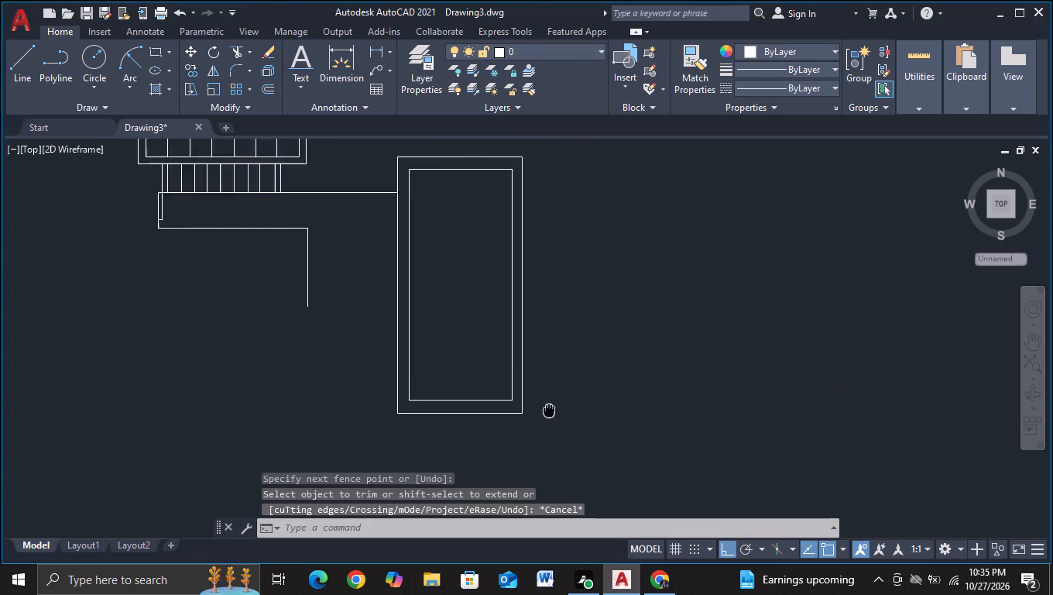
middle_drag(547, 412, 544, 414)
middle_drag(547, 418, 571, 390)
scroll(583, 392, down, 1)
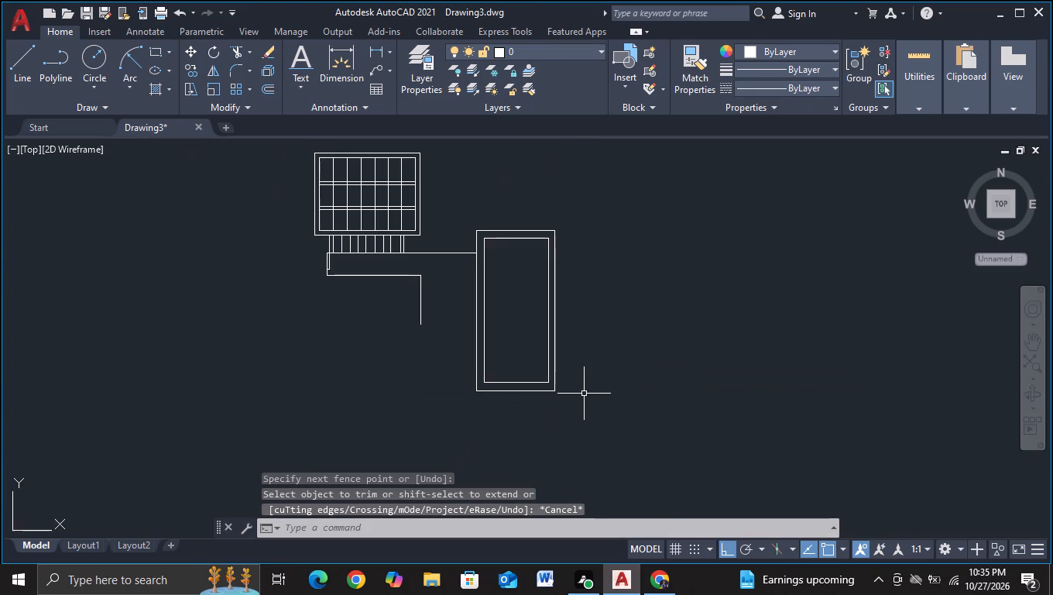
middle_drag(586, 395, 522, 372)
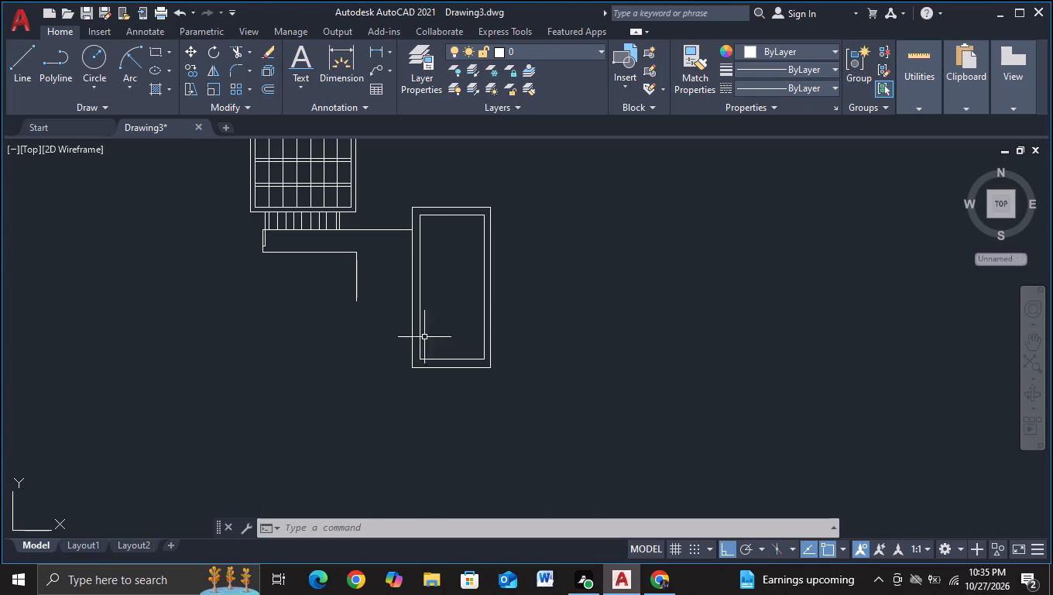
Copy both segments of the rectangle's inner left line about 9.8 units right, forming a vertical divider inside the rectangle.
click(420, 312)
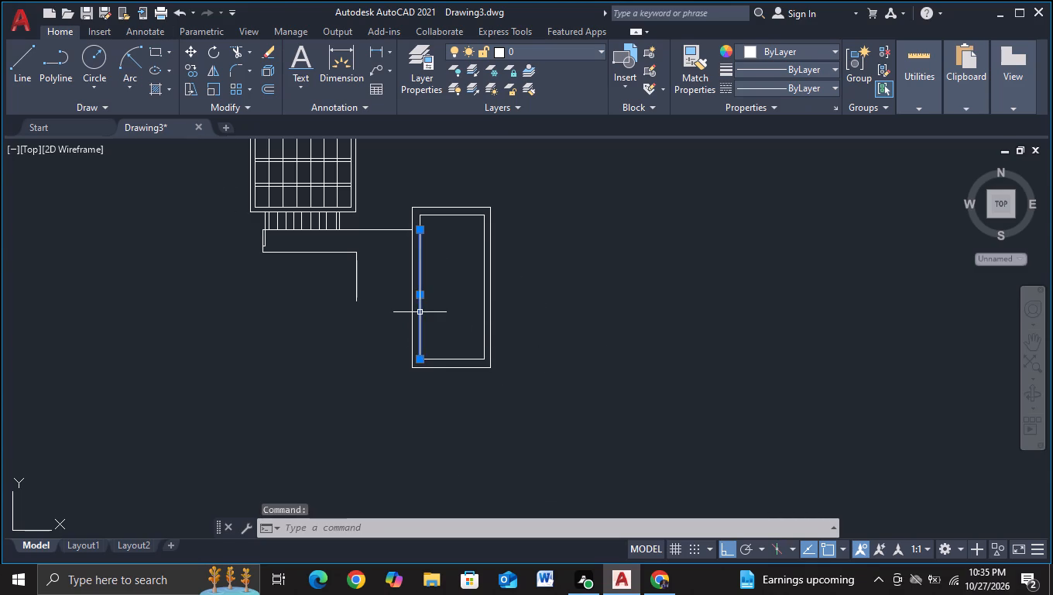
click(419, 223)
key(x)
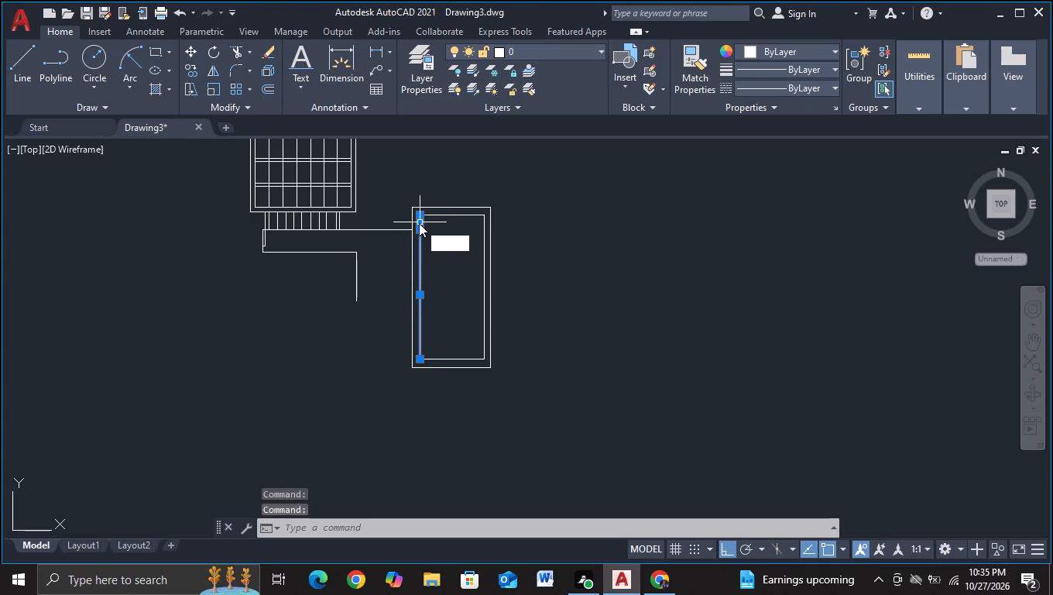
key(BackSpace)
key(c)
click(477, 272)
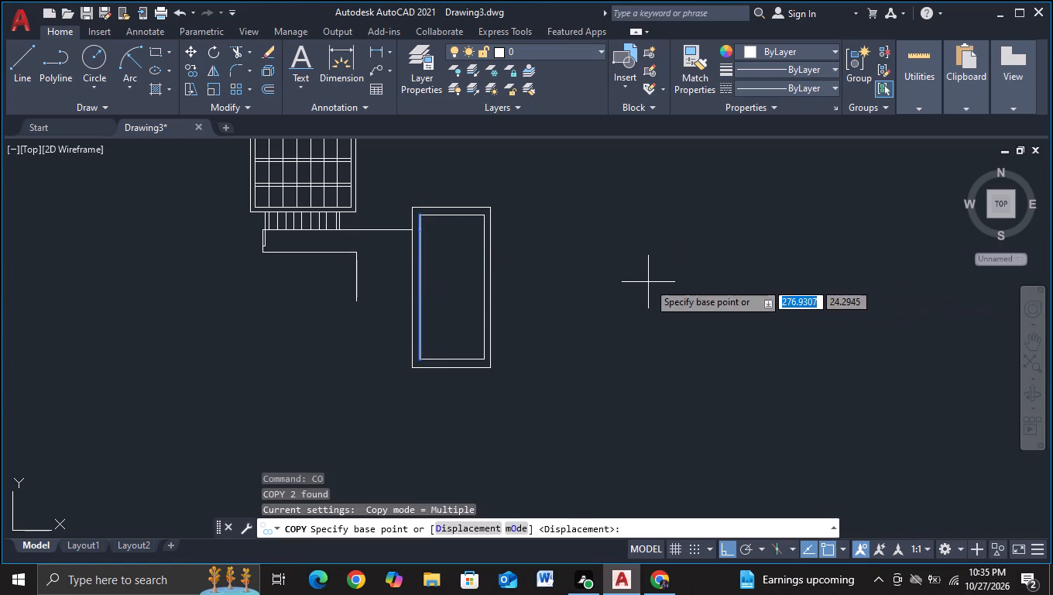
click(643, 282)
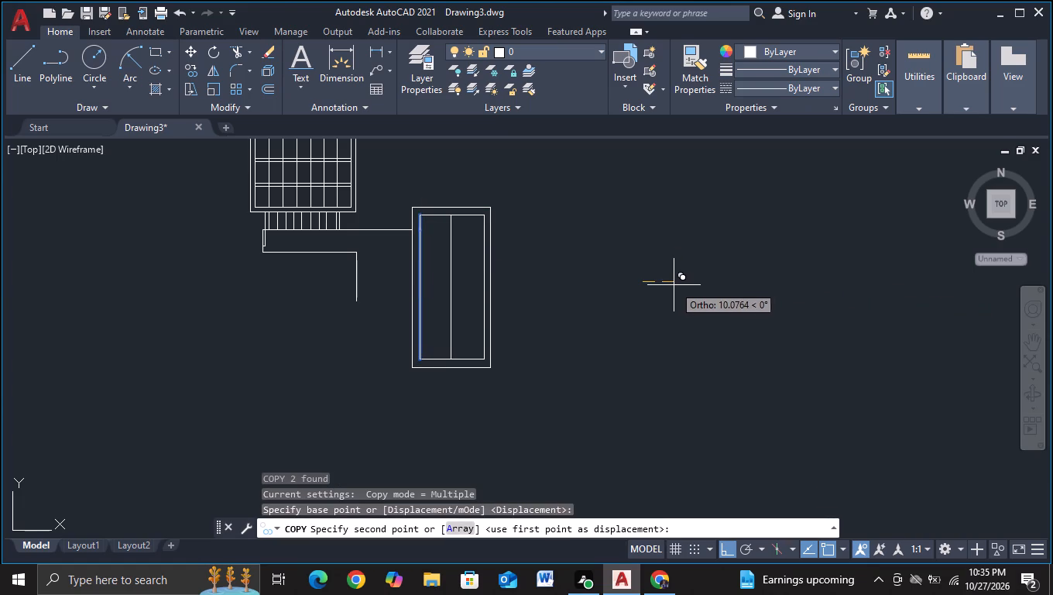
click(674, 285)
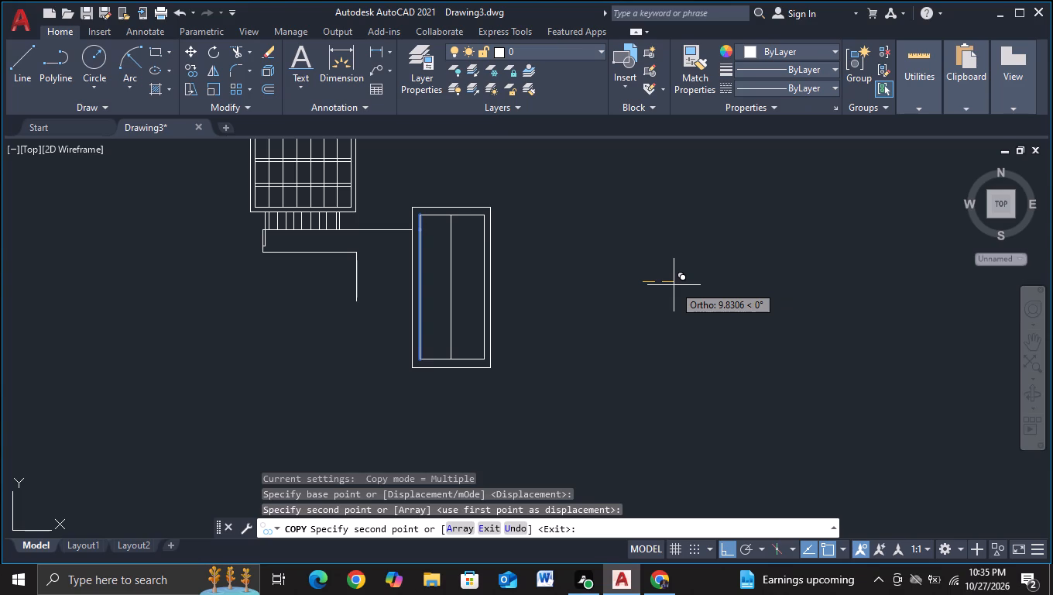
key(Escape)
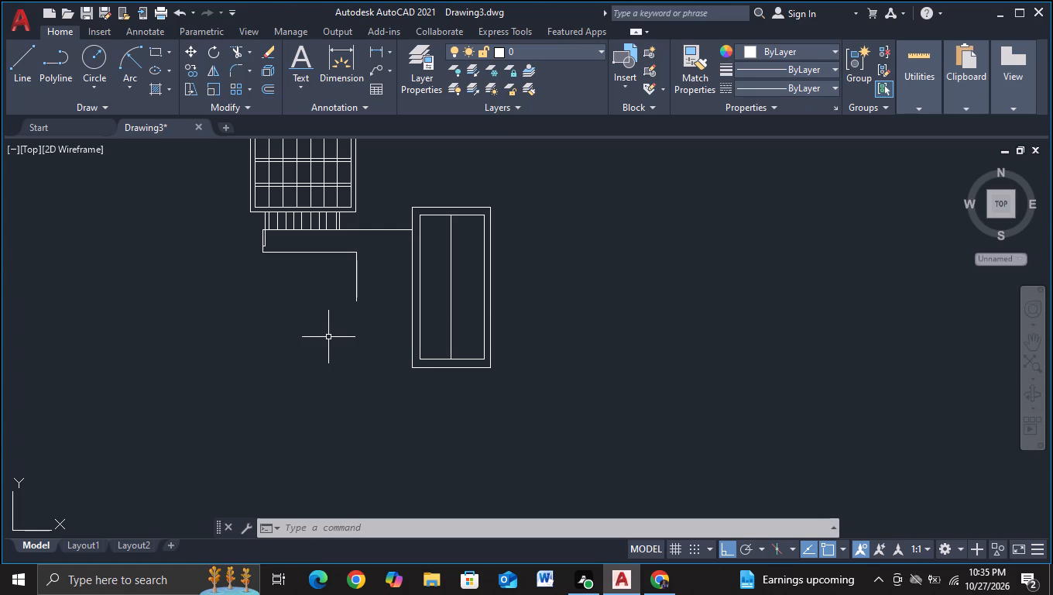
Move the short vertical line at the end of the lower horizontal line about 6.9 units right.
click(356, 276)
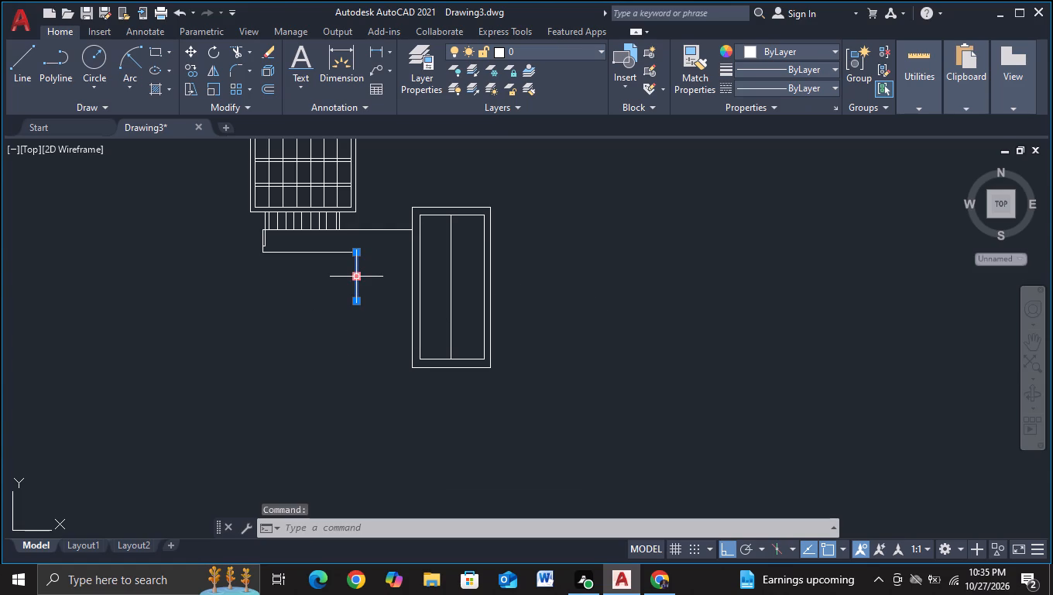
key(m)
click(383, 310)
click(348, 328)
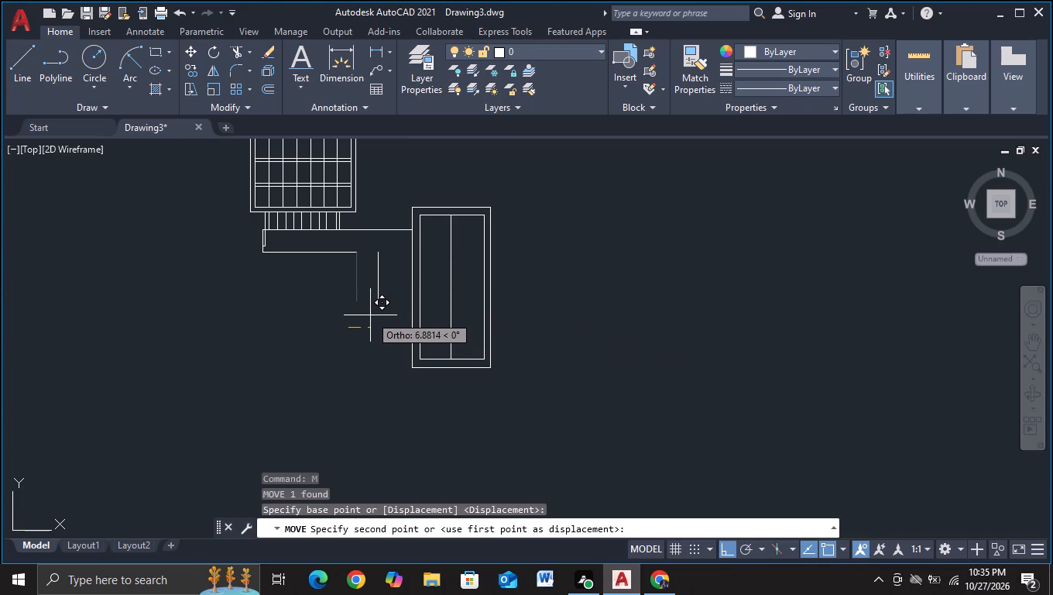
click(370, 315)
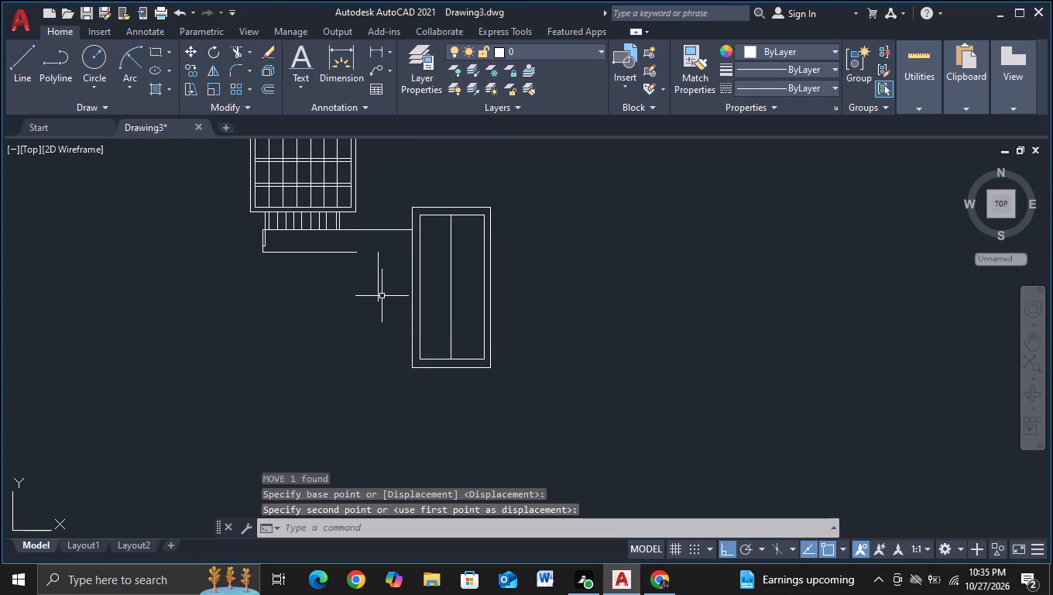
Copy the moved short vertical line about 2.2 units left.
click(379, 294)
key(c)
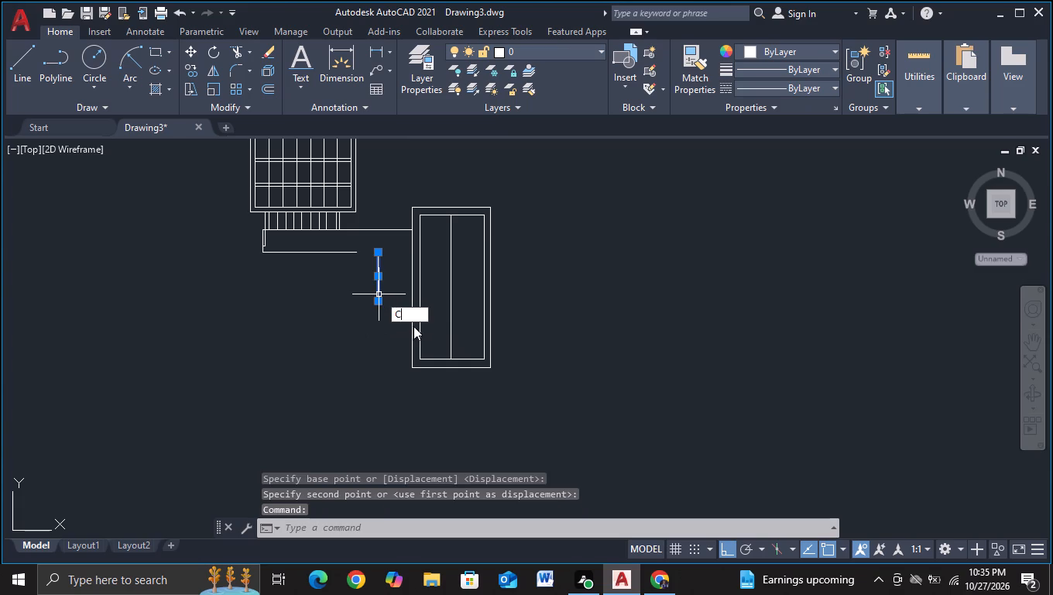
click(422, 343)
click(374, 344)
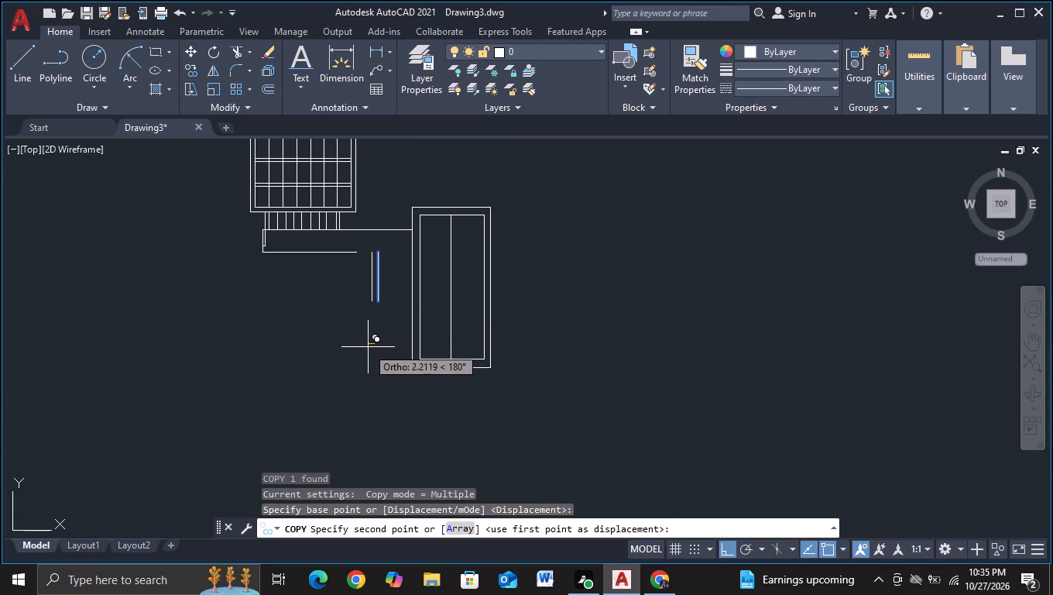
click(368, 347)
key(Escape)
Extend the lower horizontal line to the outer of the two short vertical lines.
middle_drag(305, 320, 307, 359)
scroll(305, 359, up, 1)
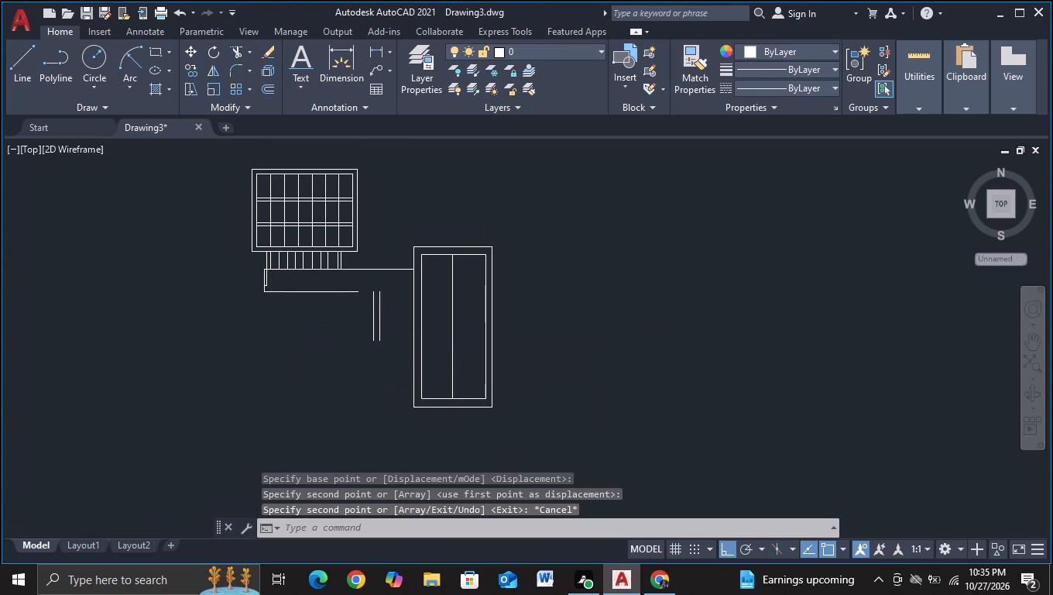
middle_drag(290, 335, 290, 344)
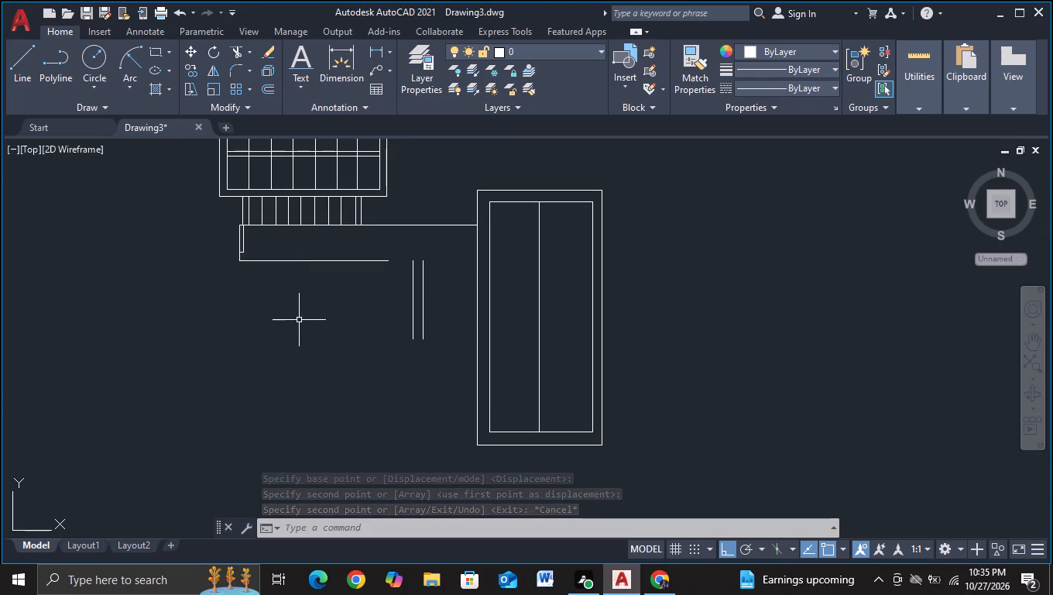
key(e)
click(349, 365)
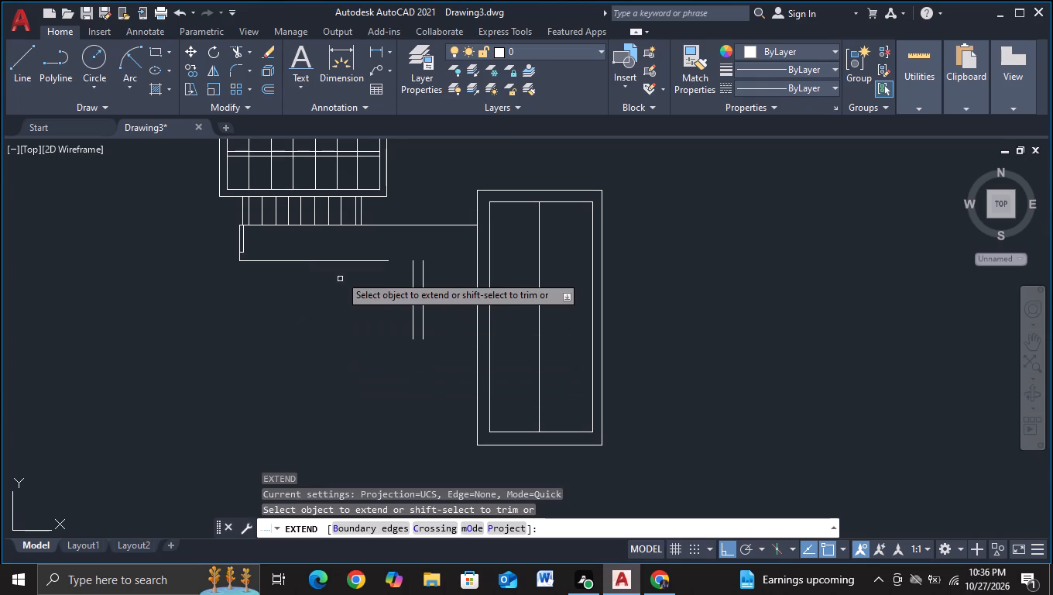
click(341, 262)
click(357, 263)
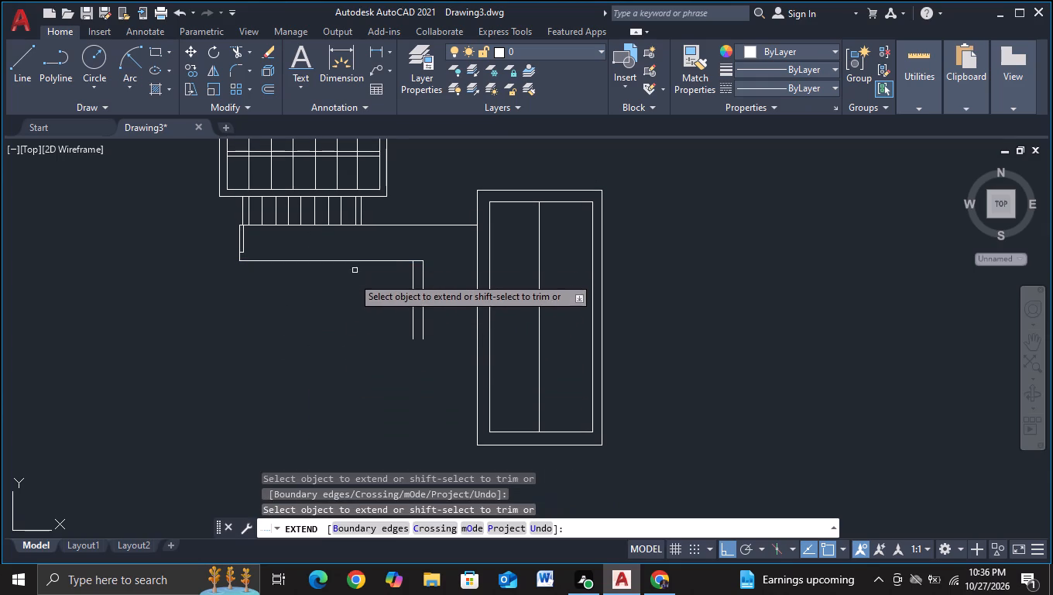
key(Escape)
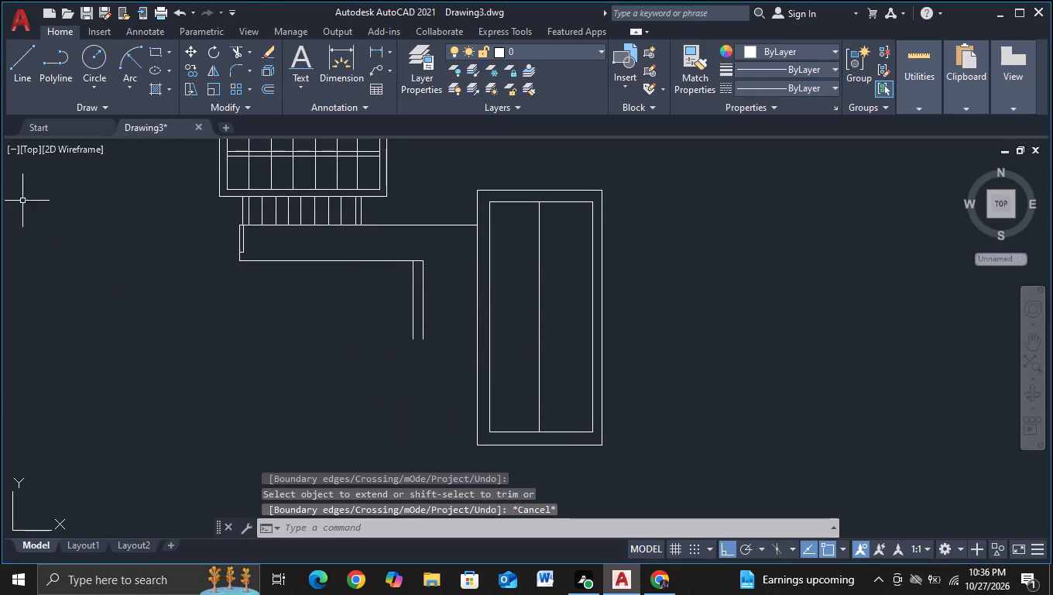
Draw connected lines from the leg's bottom-left corner: about 3.2 units left, about 32 units down and about 39.7 units right.
click(13, 83)
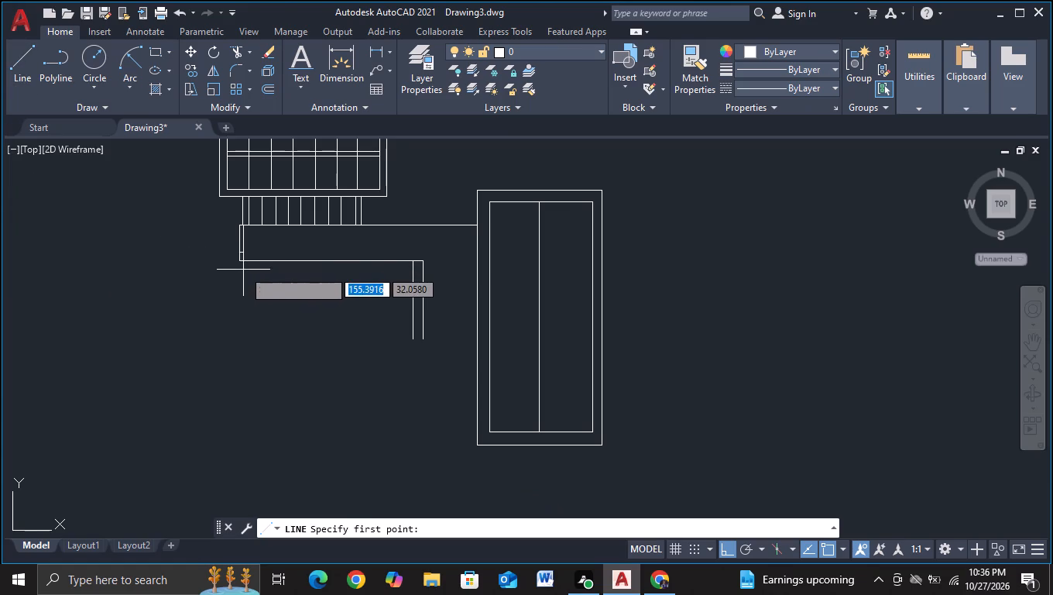
click(239, 267)
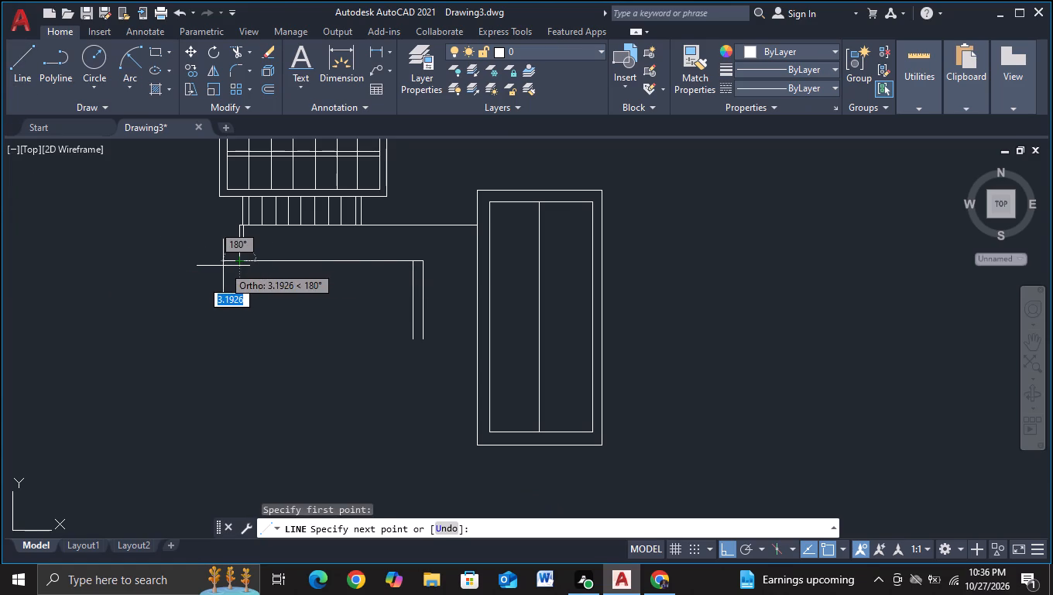
click(223, 266)
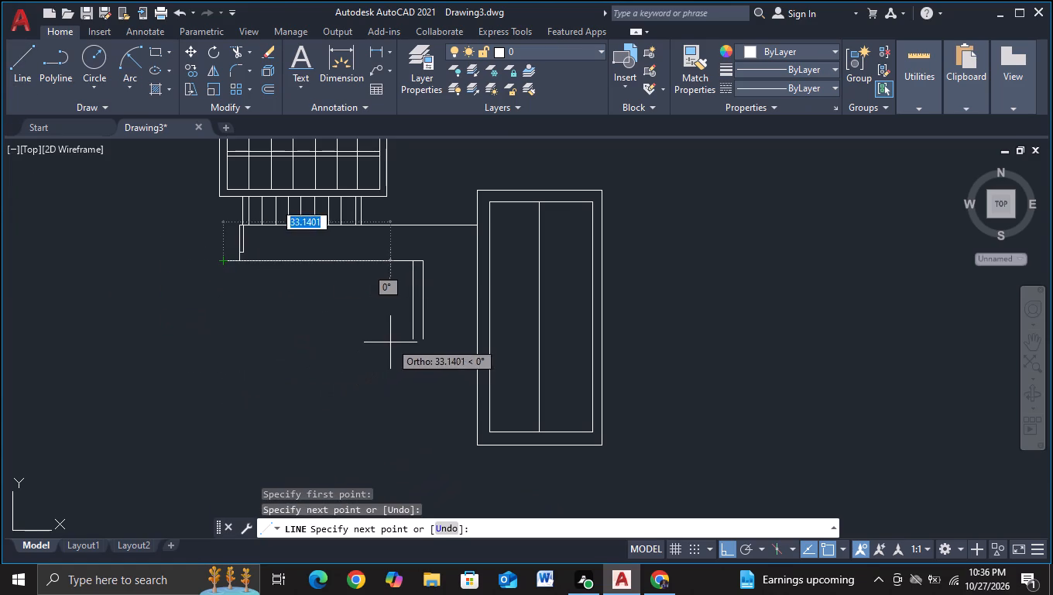
click(205, 421)
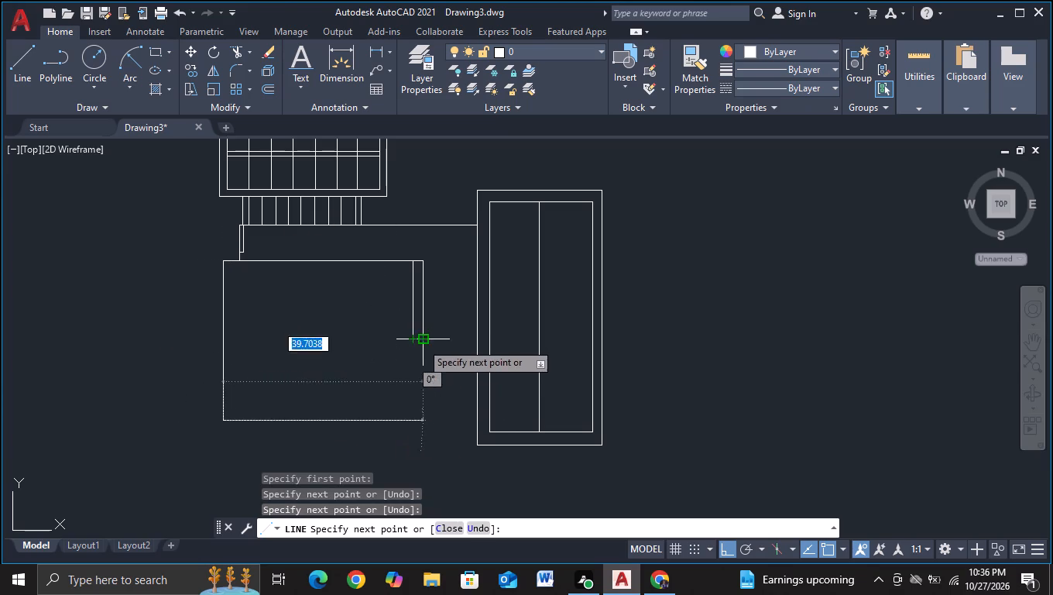
click(423, 420)
key(Escape)
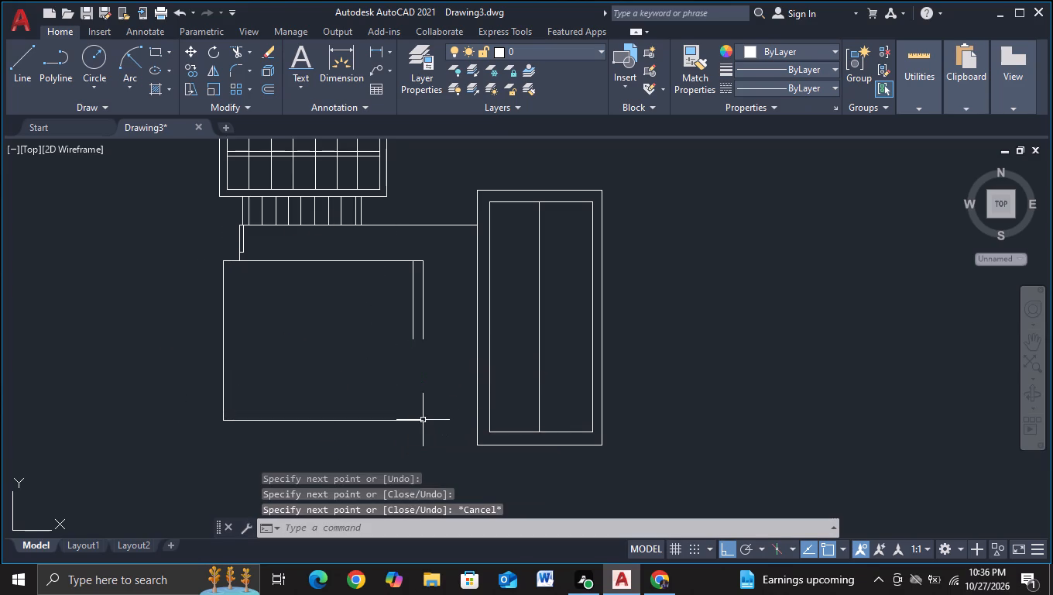
Draw a horizontal line from the bottom end of the outer short vertical line leftward past the box's left edge.
click(13, 81)
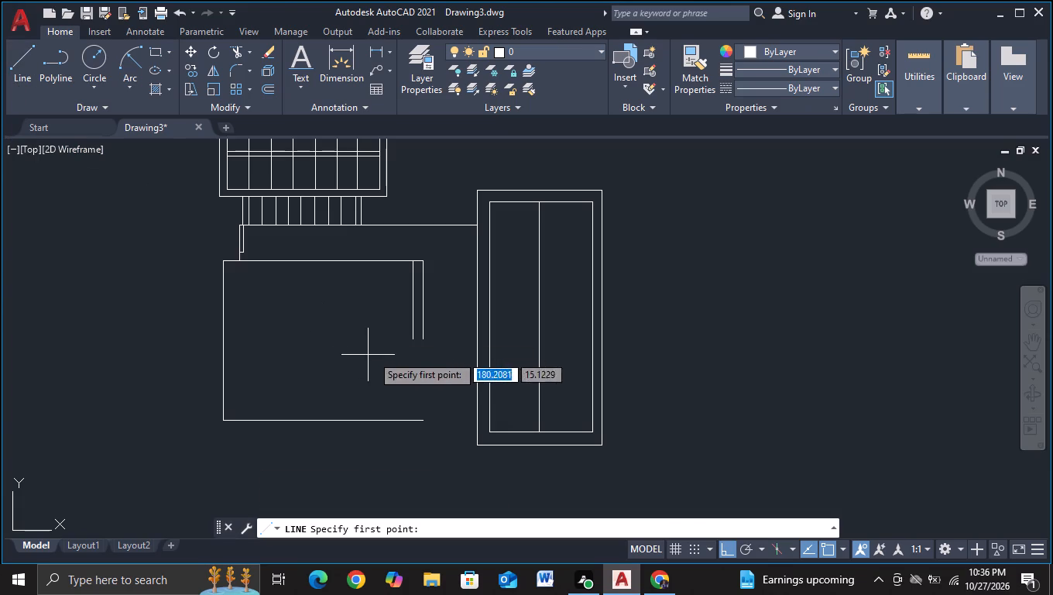
click(424, 342)
click(188, 349)
key(Escape)
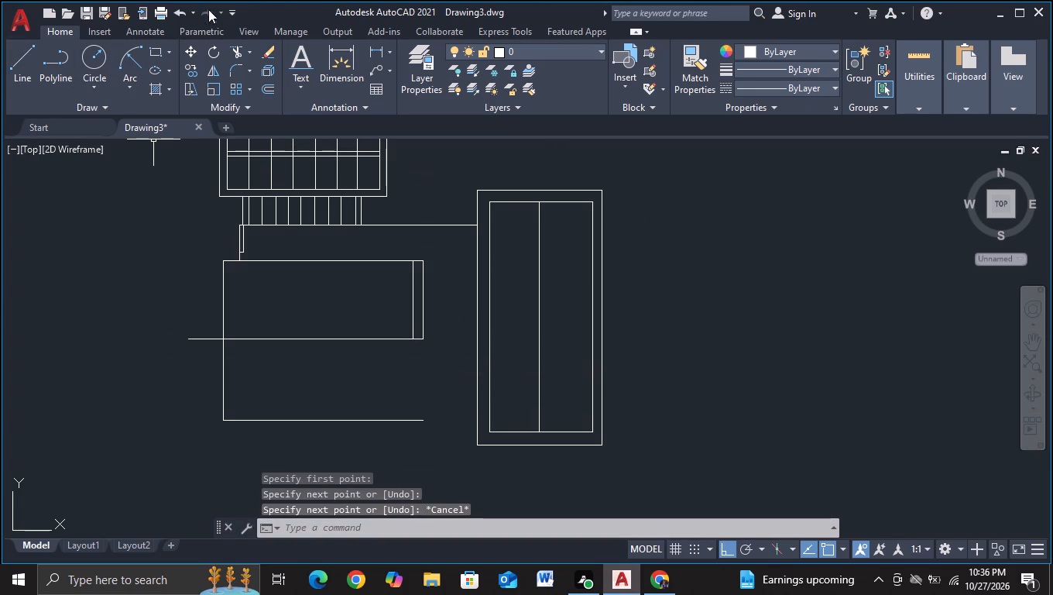
Trim the part of the new horizontal line that overhangs the box's left edge.
click(235, 52)
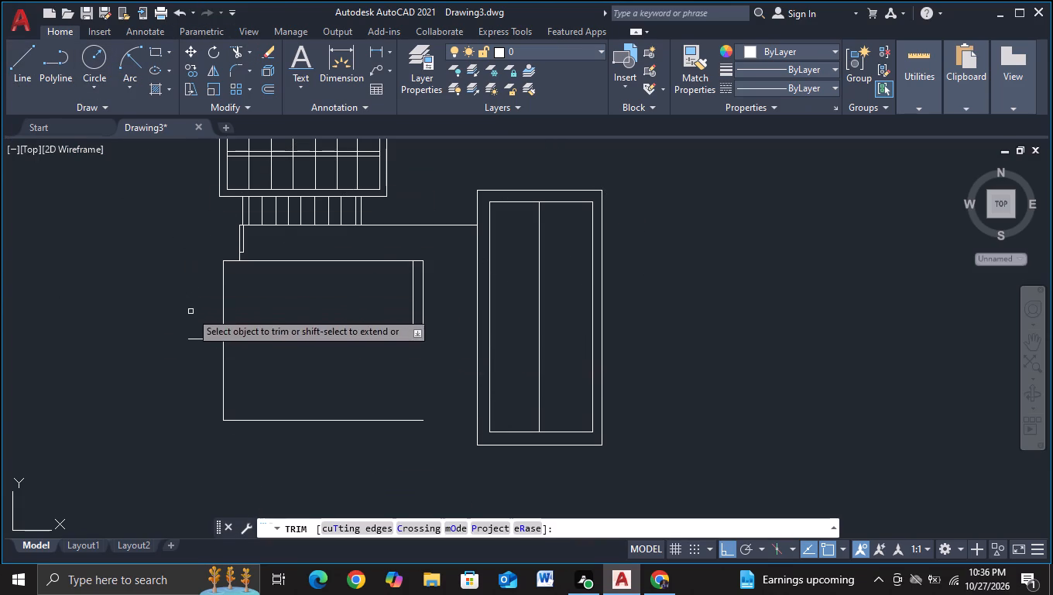
click(190, 313)
click(202, 359)
key(Escape)
Draw a vertical line from the right end of the bottom edge up to the middle line's end, closing the box.
click(19, 63)
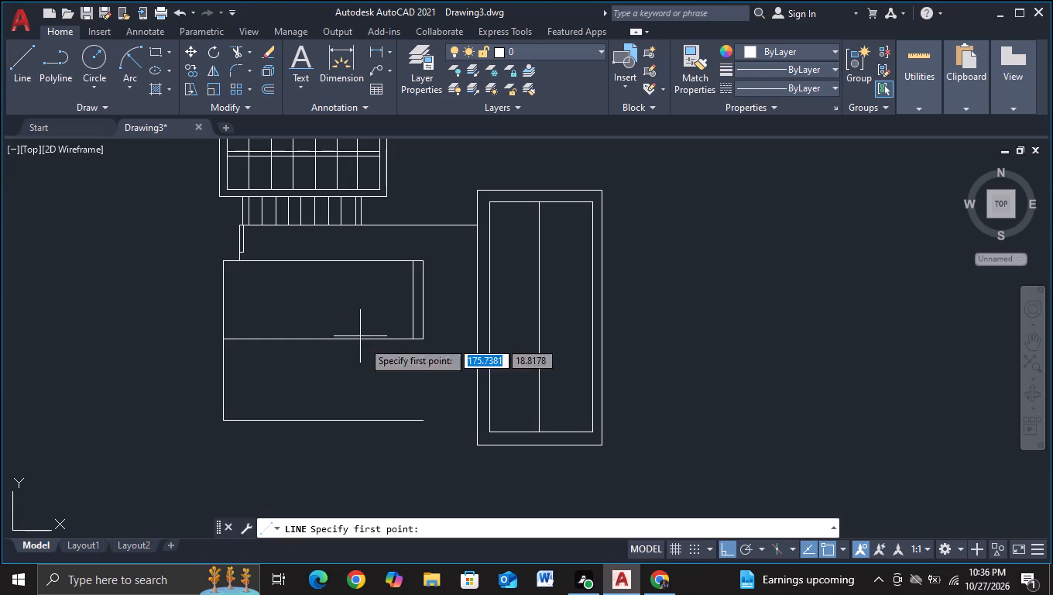
click(420, 415)
click(424, 339)
key(Escape)
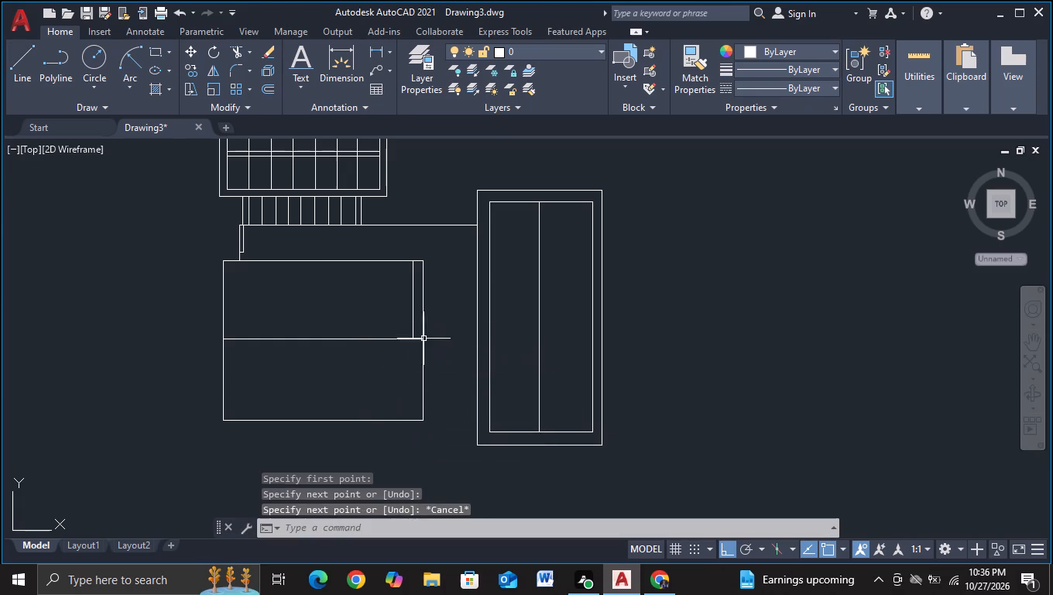
Copy the lower half of the box's right edge leftward, in line with the inner vertical line above it.
click(424, 386)
key(c)
click(455, 439)
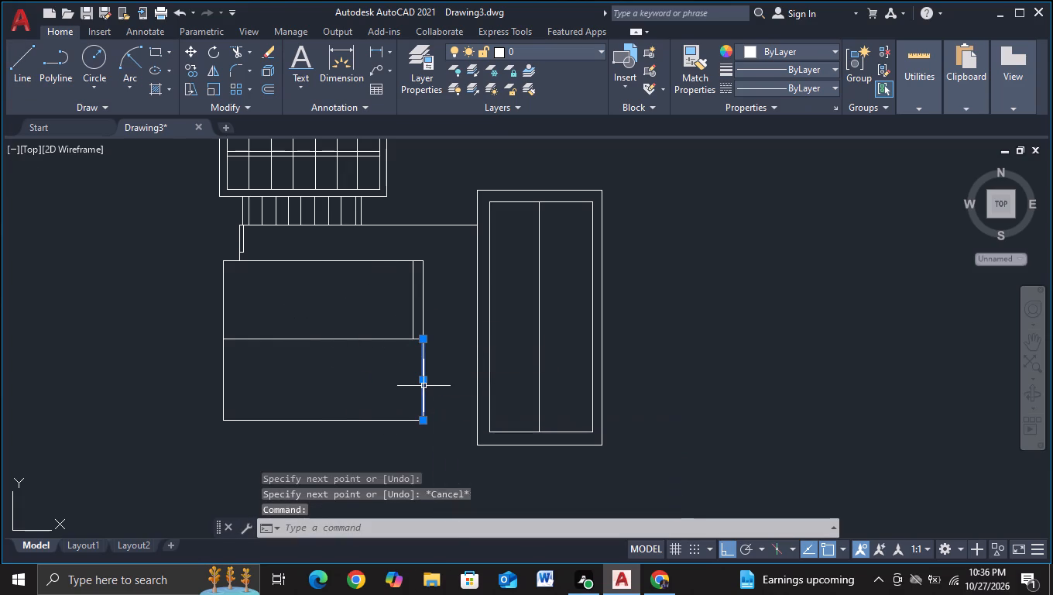
click(392, 457)
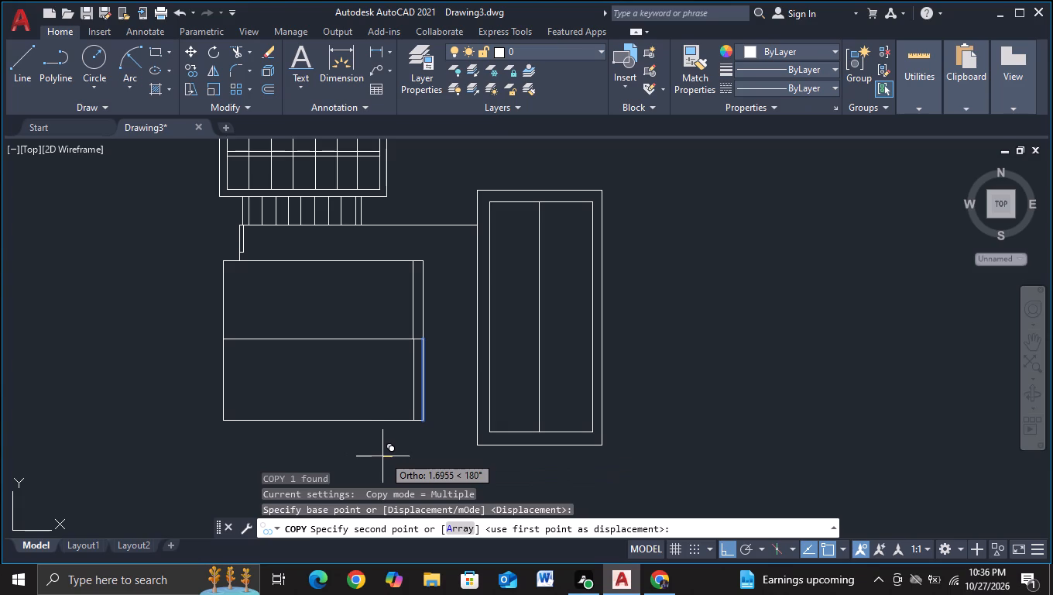
click(382, 457)
key(Escape)
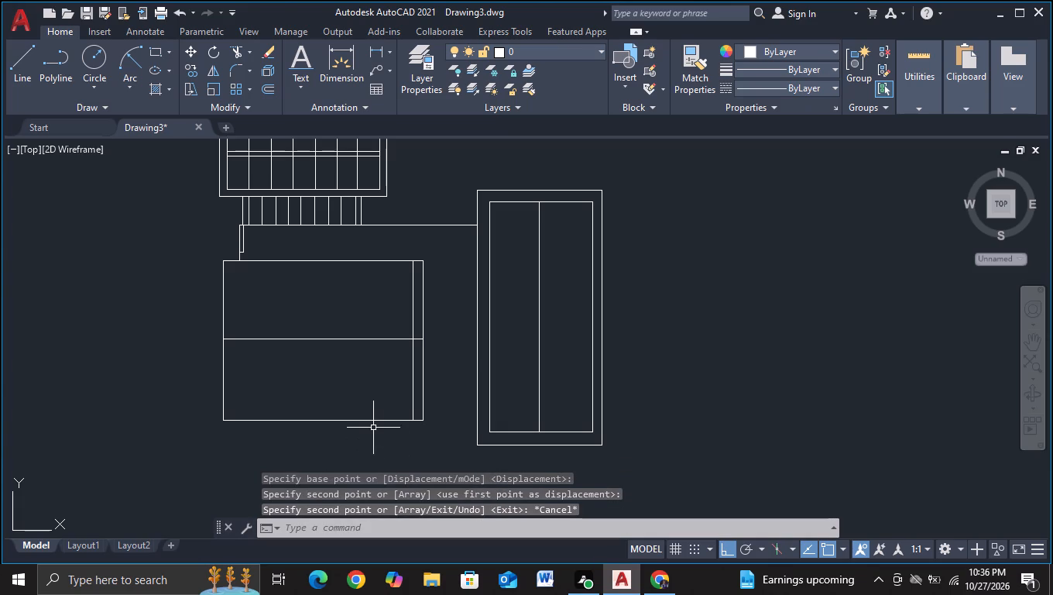
Copy the box's bottom edge about 2.5 units up, inside the box.
click(373, 419)
key(c)
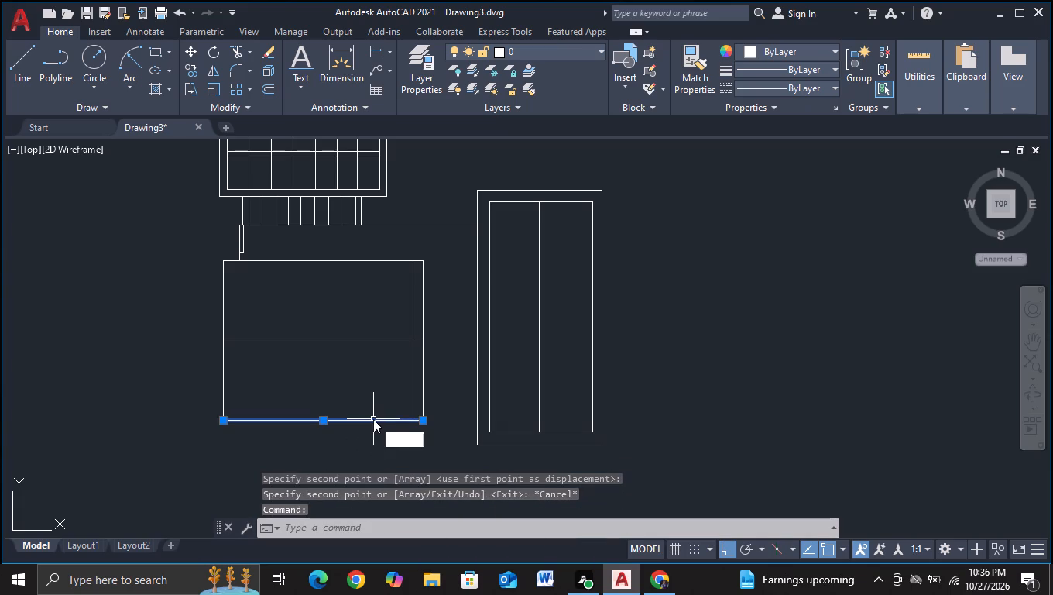
double_click(413, 467)
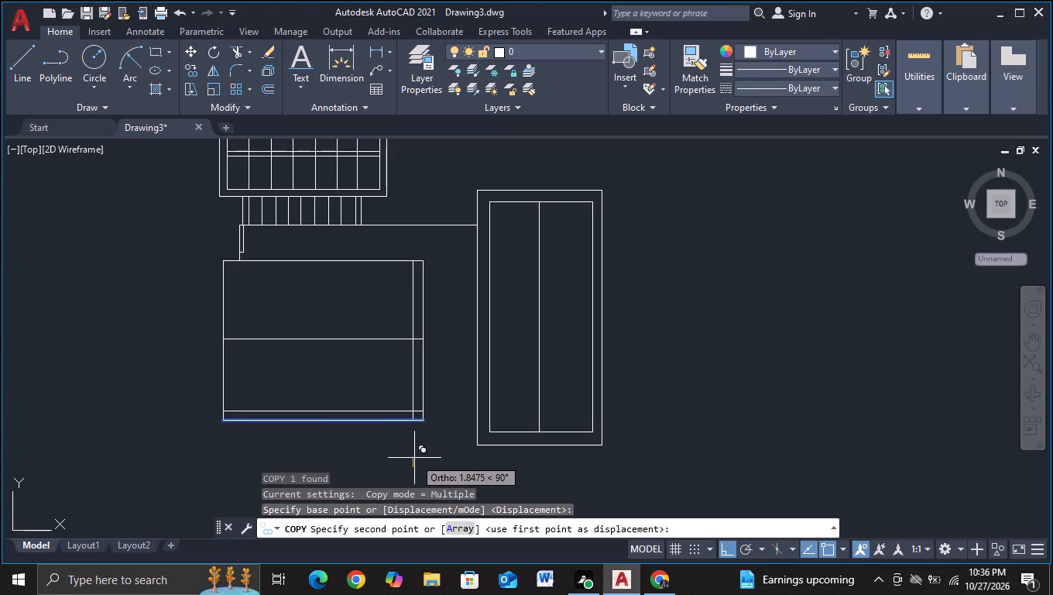
click(416, 455)
key(Escape)
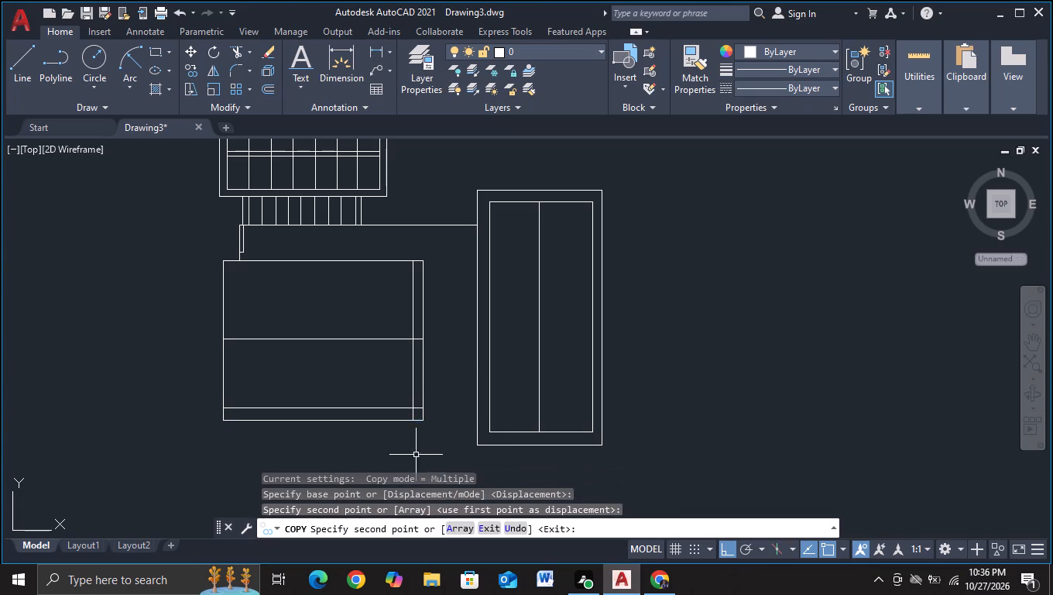
Copy the box's horizontal middle line about 2.5 units upward.
click(342, 341)
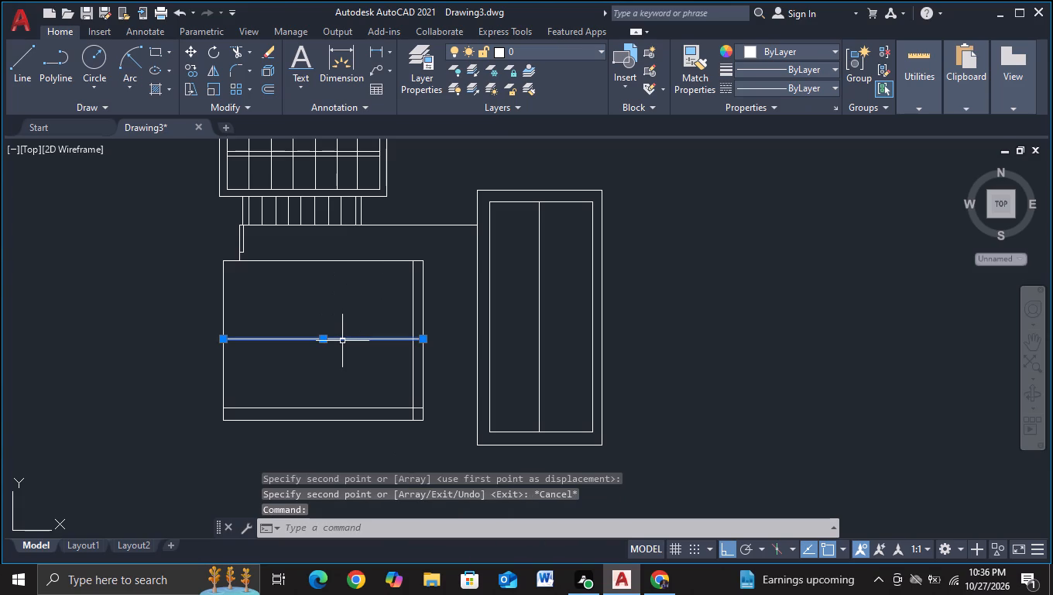
key(c)
click(377, 385)
click(377, 385)
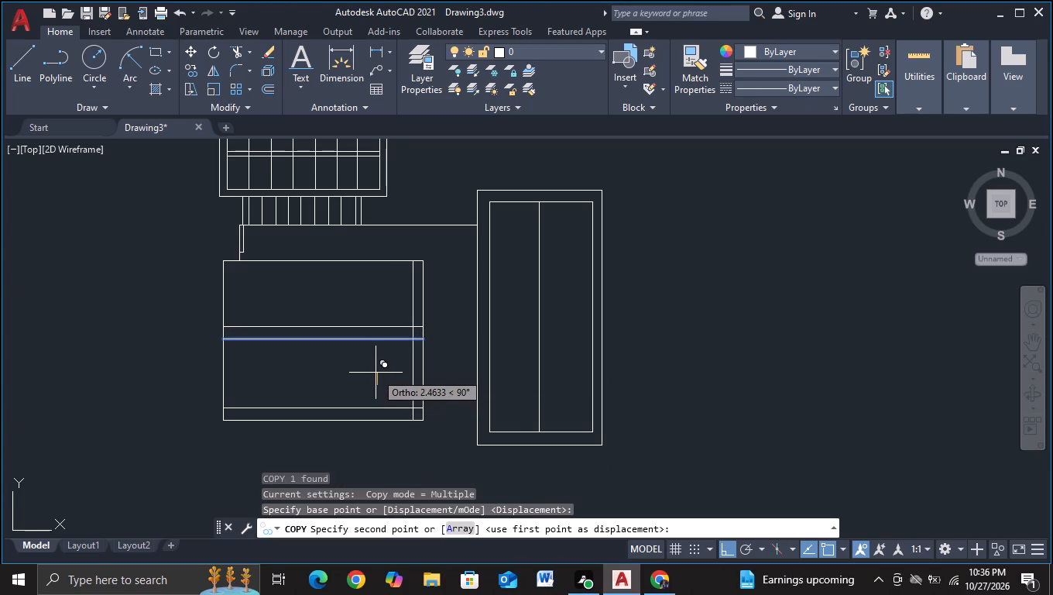
click(376, 372)
key(Escape)
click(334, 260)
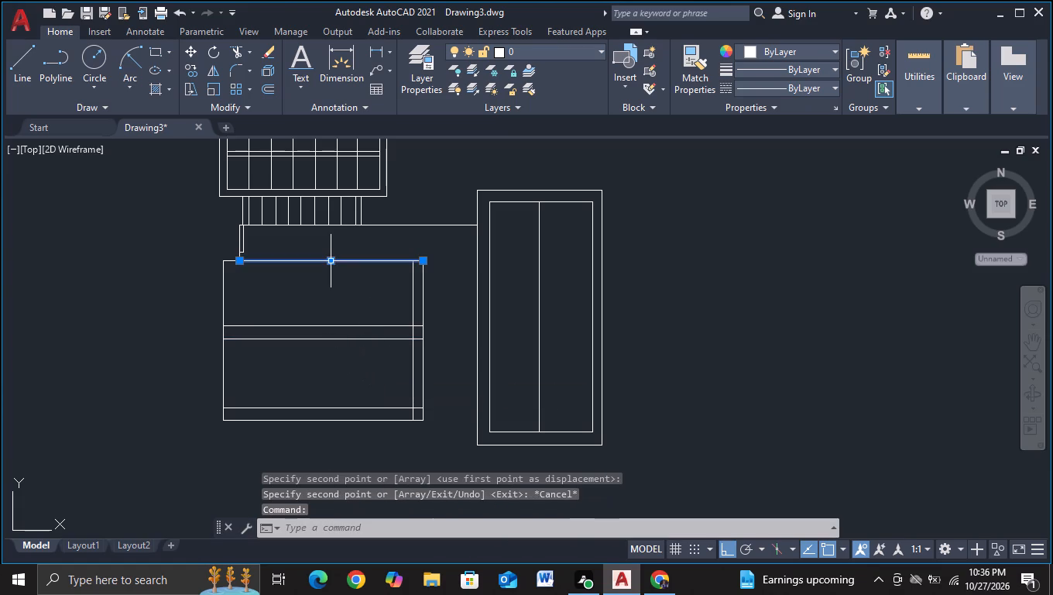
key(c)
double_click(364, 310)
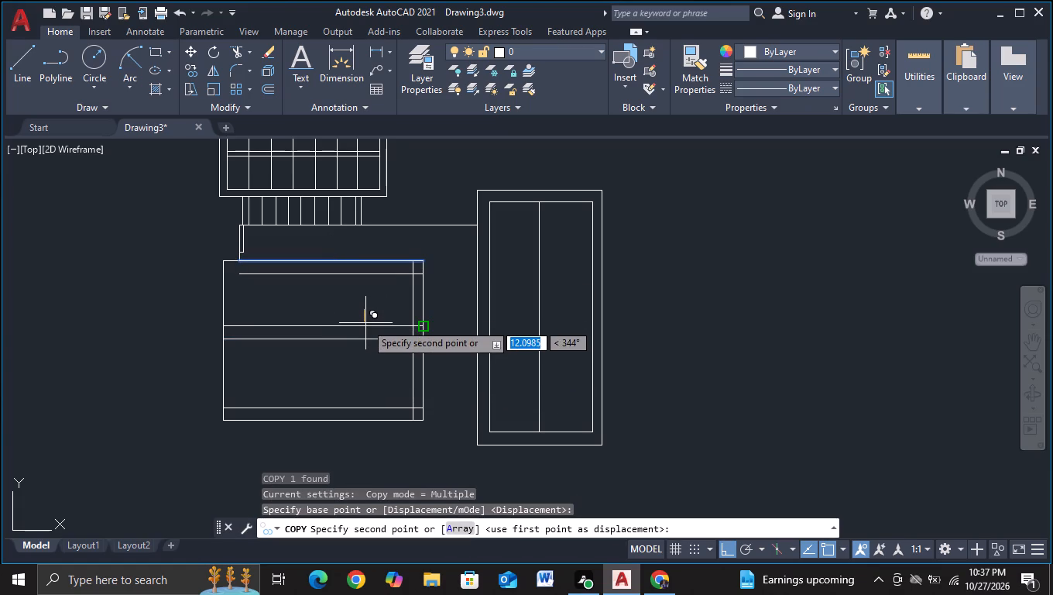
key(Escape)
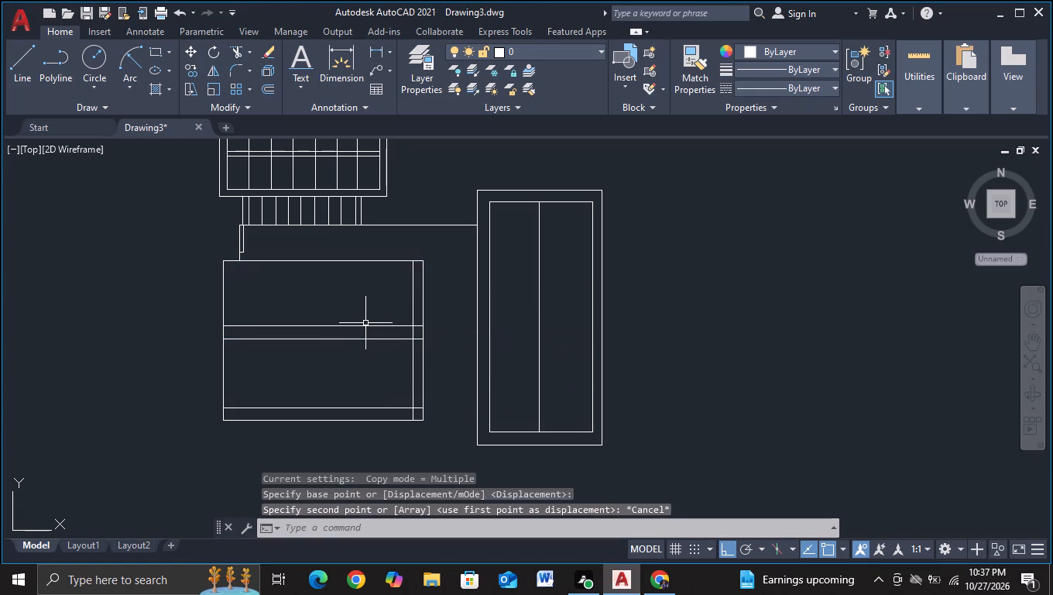
Copy both segments of the box's top edge about 2.5 units down, inside the box.
click(231, 262)
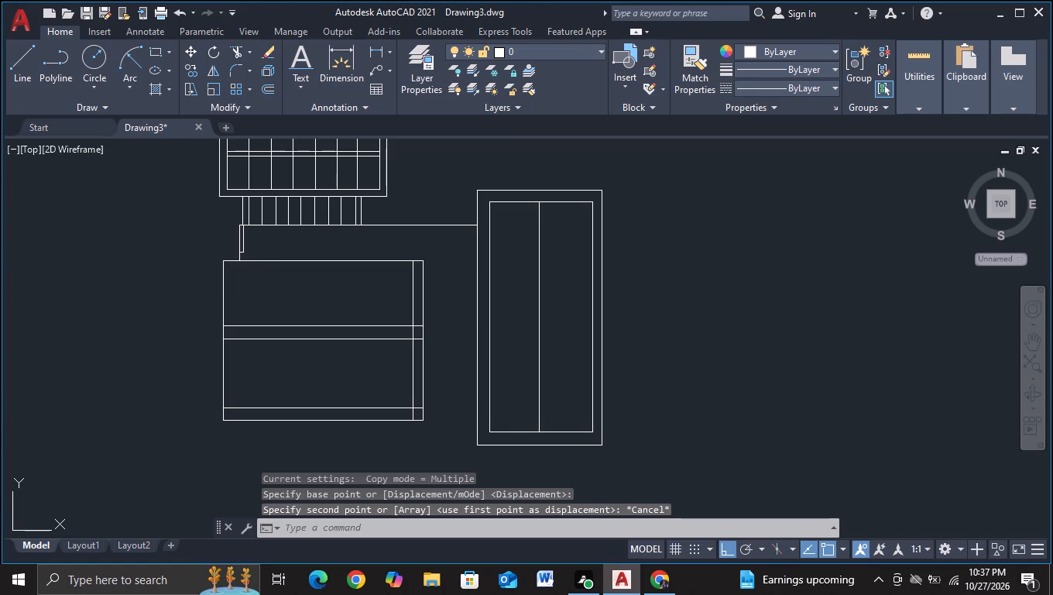
click(267, 262)
key(c)
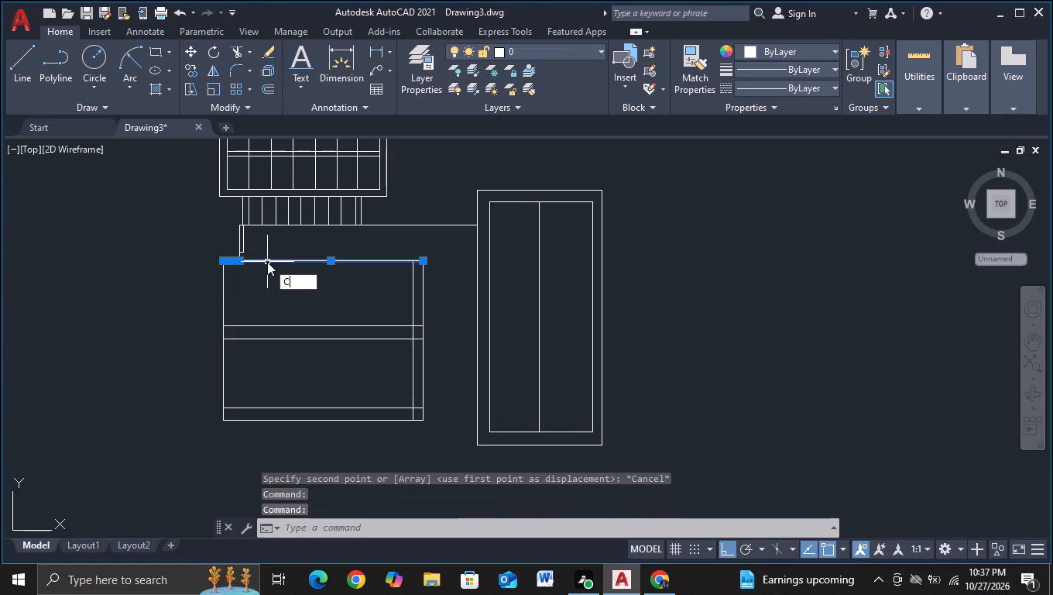
click(334, 312)
click(334, 300)
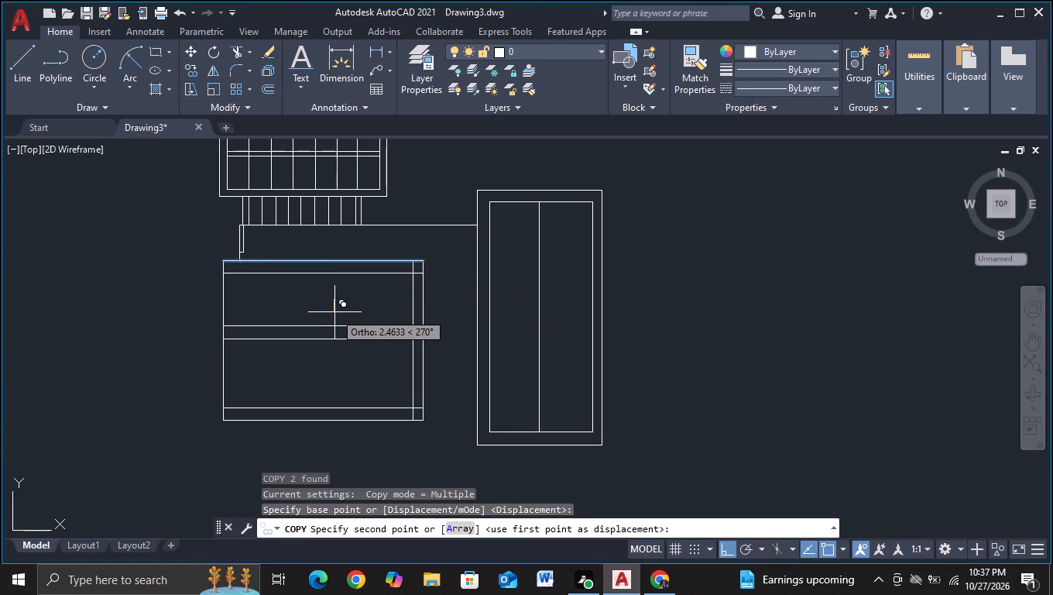
click(334, 312)
key(Escape)
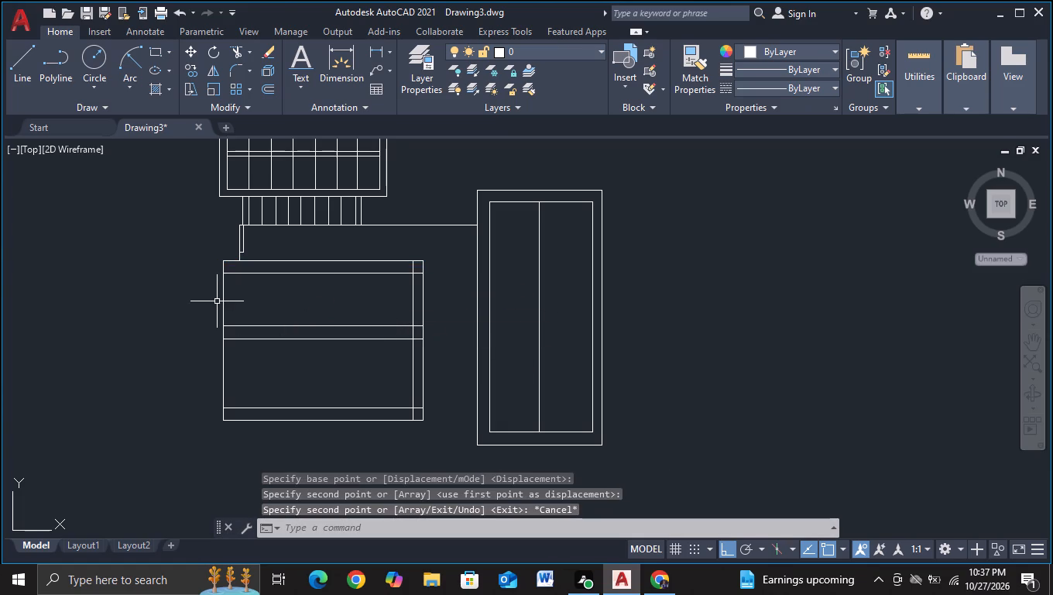
Copy the box's left edge about 2 units to the right, inside the box.
click(223, 301)
key(c)
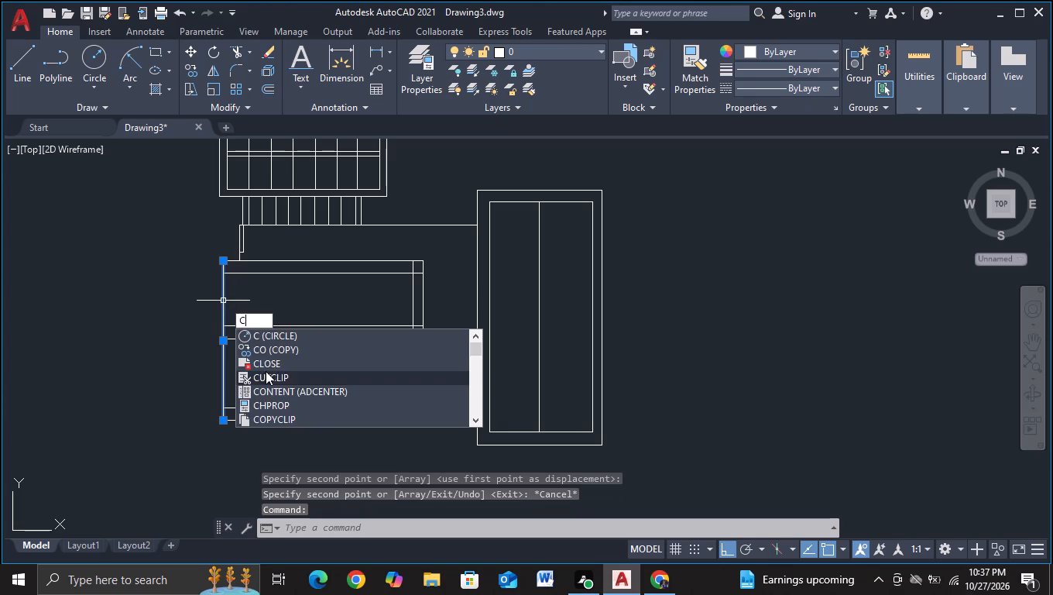
click(270, 353)
click(266, 361)
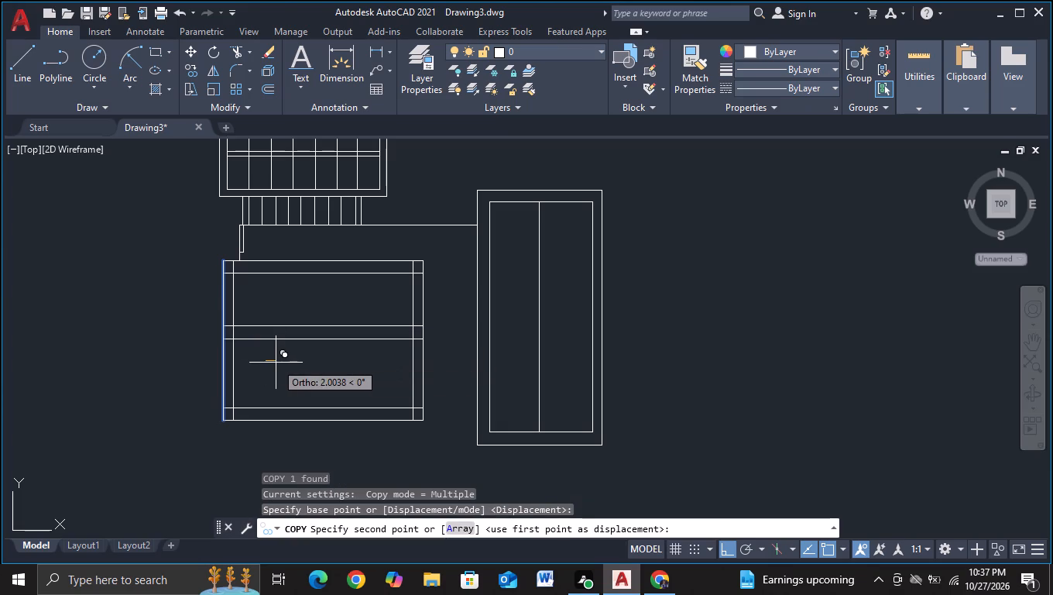
click(276, 363)
key(Escape)
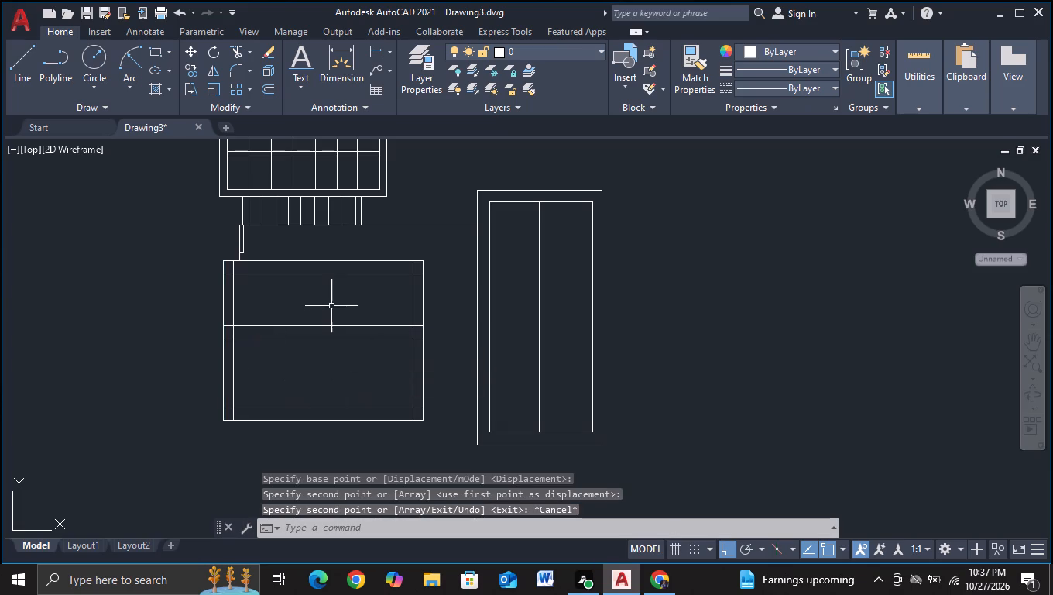
Move the pair of horizontal middle lines slightly downward in two small shifts.
click(331, 305)
click(305, 353)
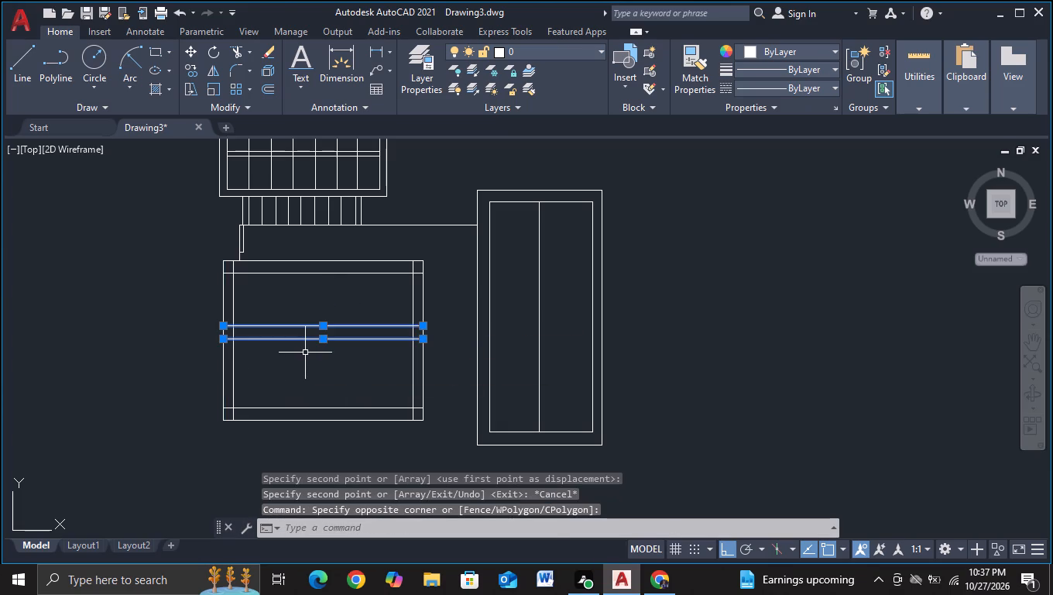
key(m)
double_click(336, 393)
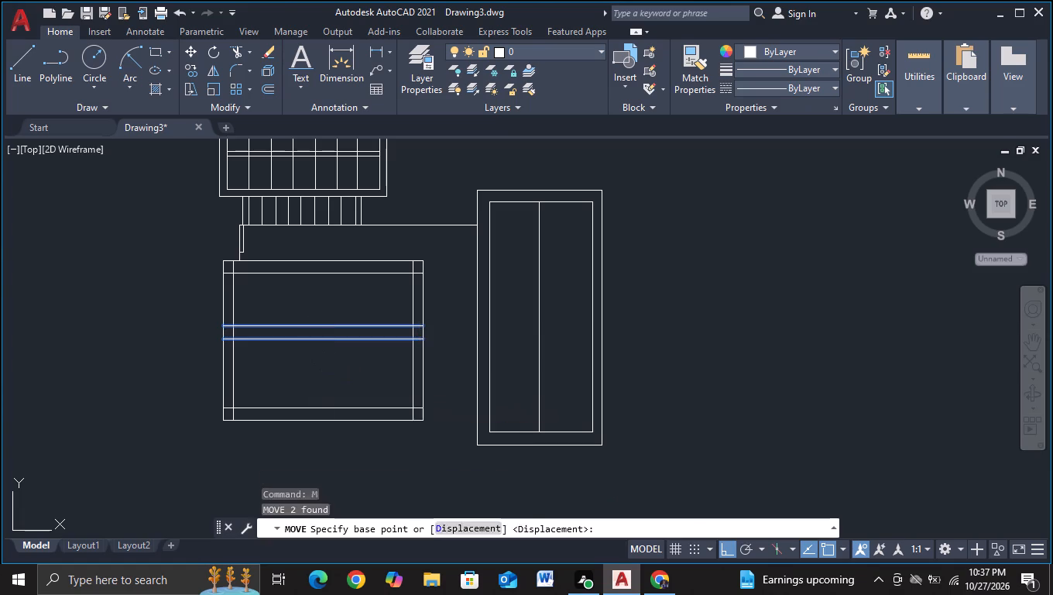
click(336, 396)
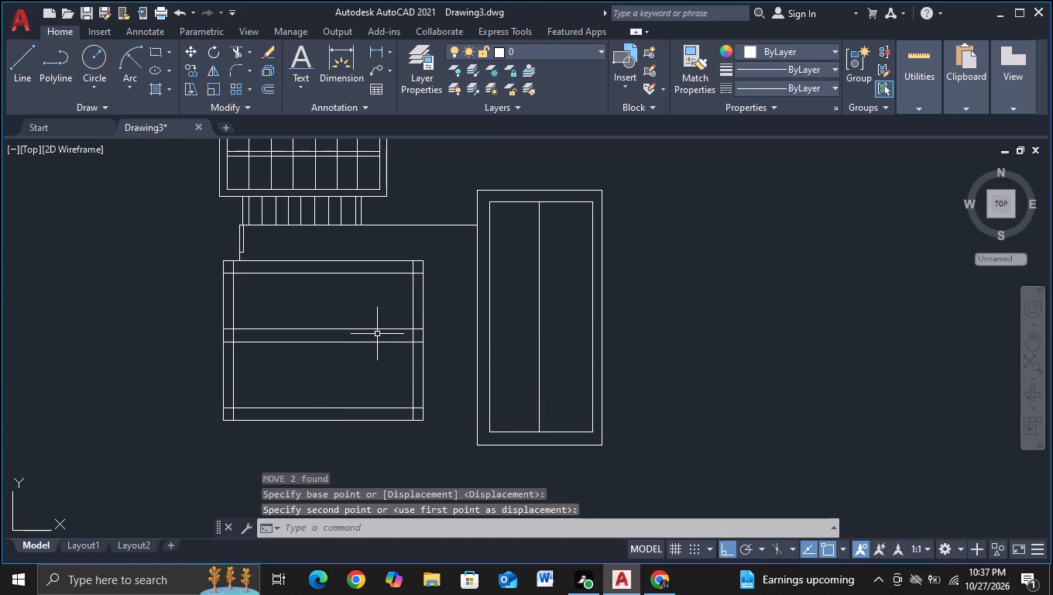
click(291, 293)
click(274, 353)
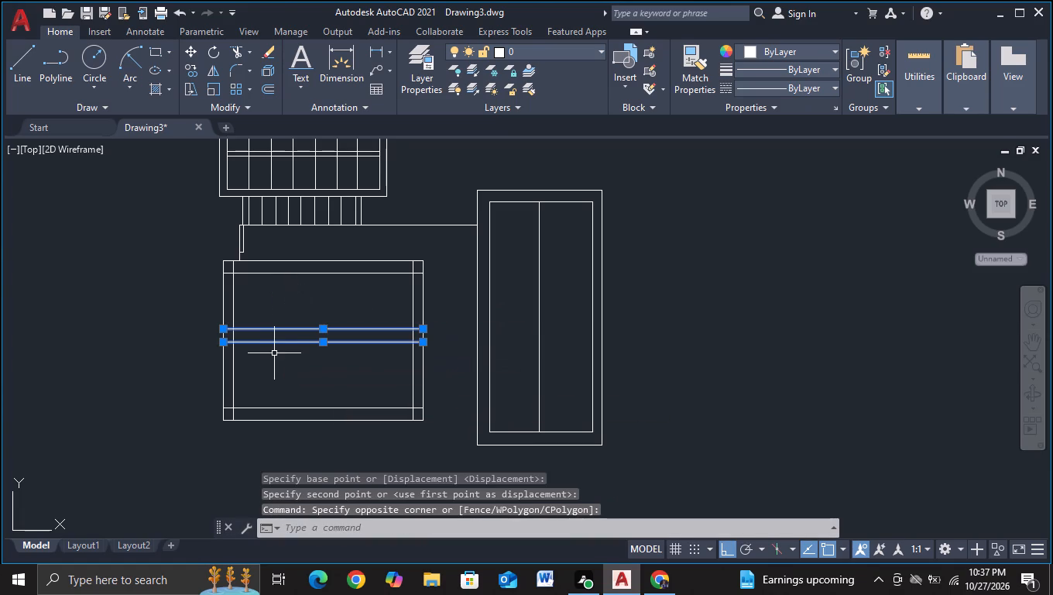
key(m)
click(321, 394)
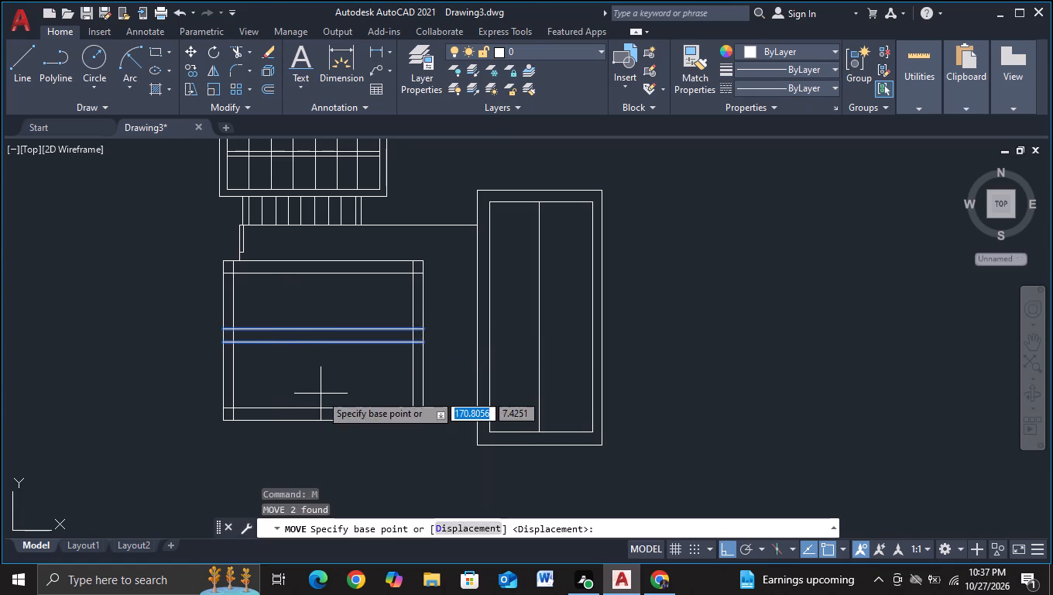
click(323, 386)
click(324, 393)
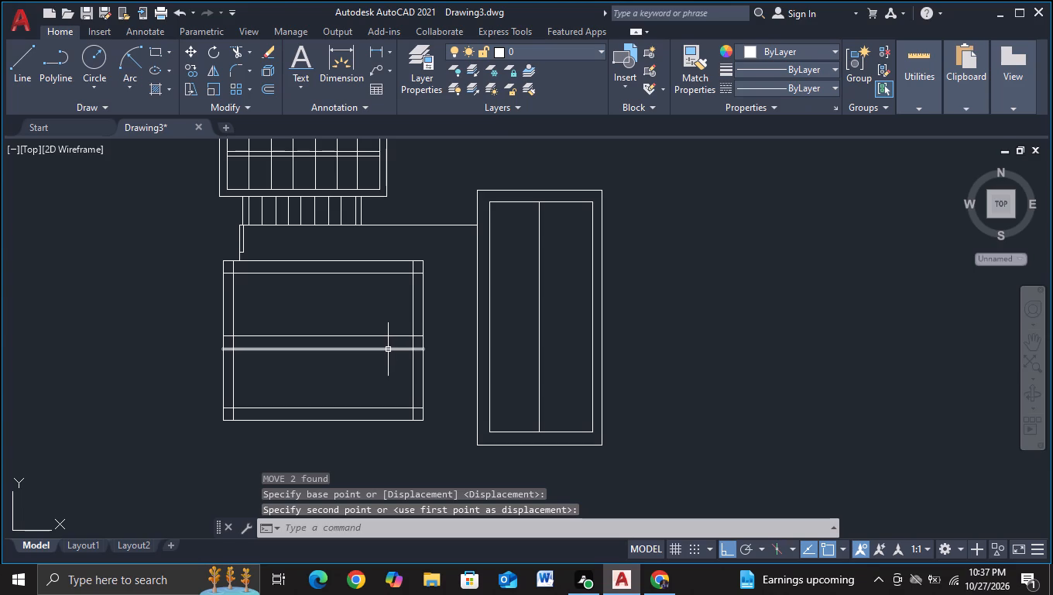
Trim the left ends of the middle pair and the lower inner line back to the inner left vertical.
click(234, 55)
scroll(249, 375, up, 2)
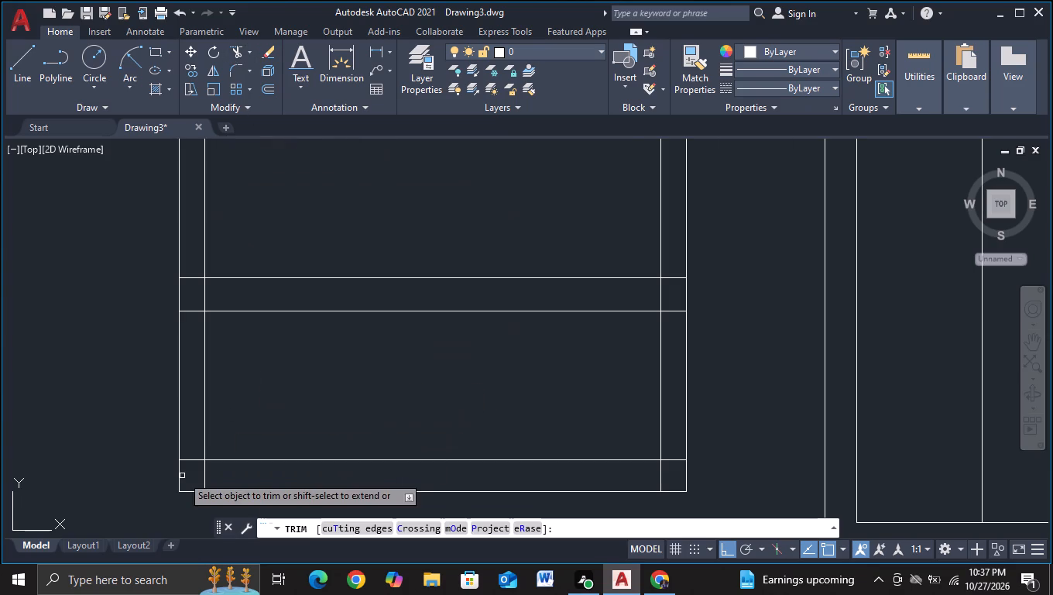
click(187, 474)
click(187, 255)
Trim the overhanging line ends at the box's two upper inner corners, leaving clean corners below the top edge.
middle_drag(273, 237, 277, 476)
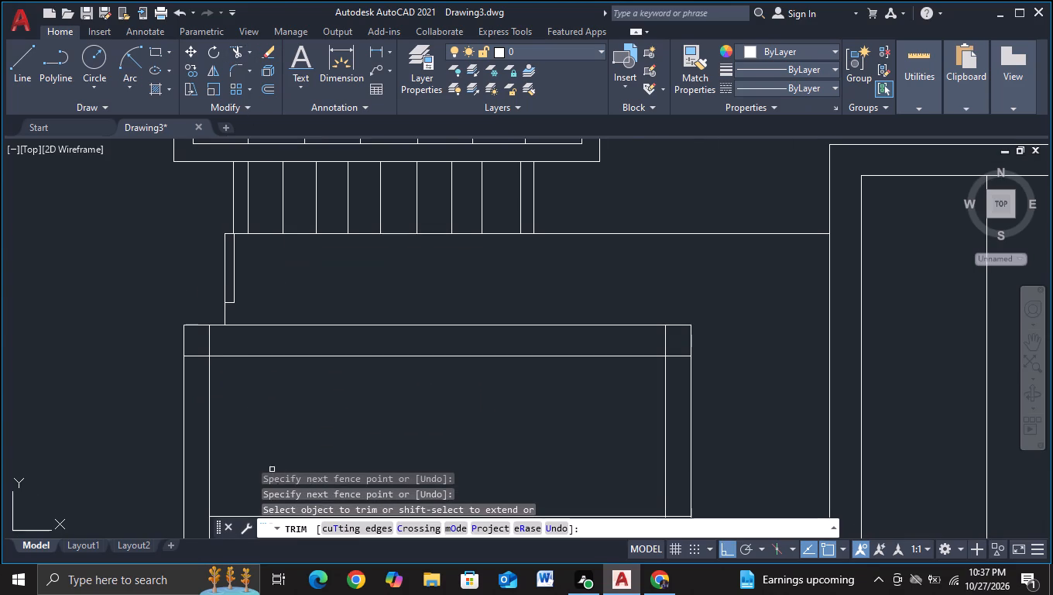
click(199, 368)
click(192, 346)
click(194, 340)
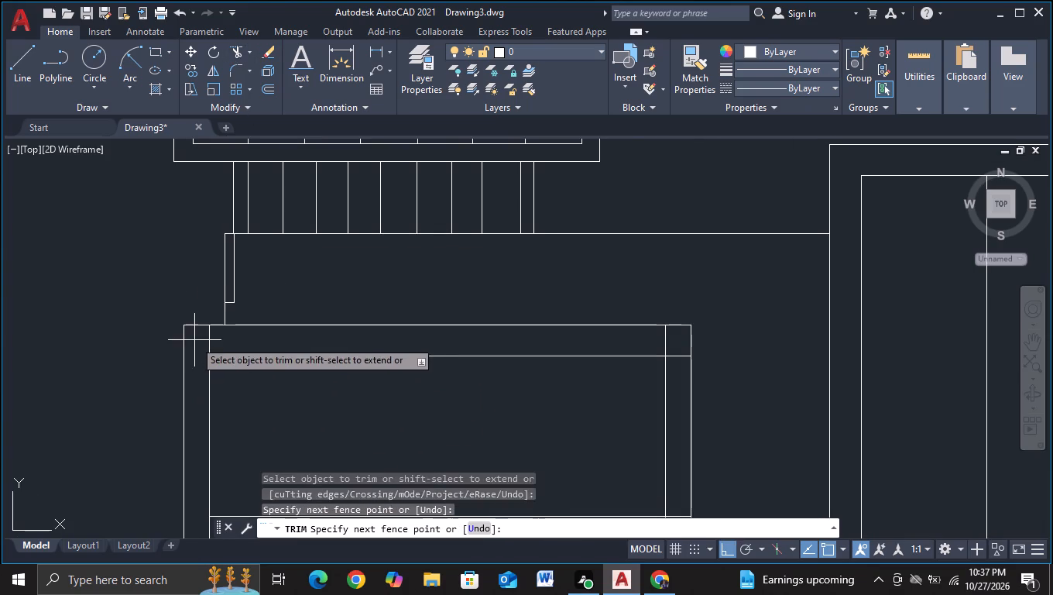
click(681, 342)
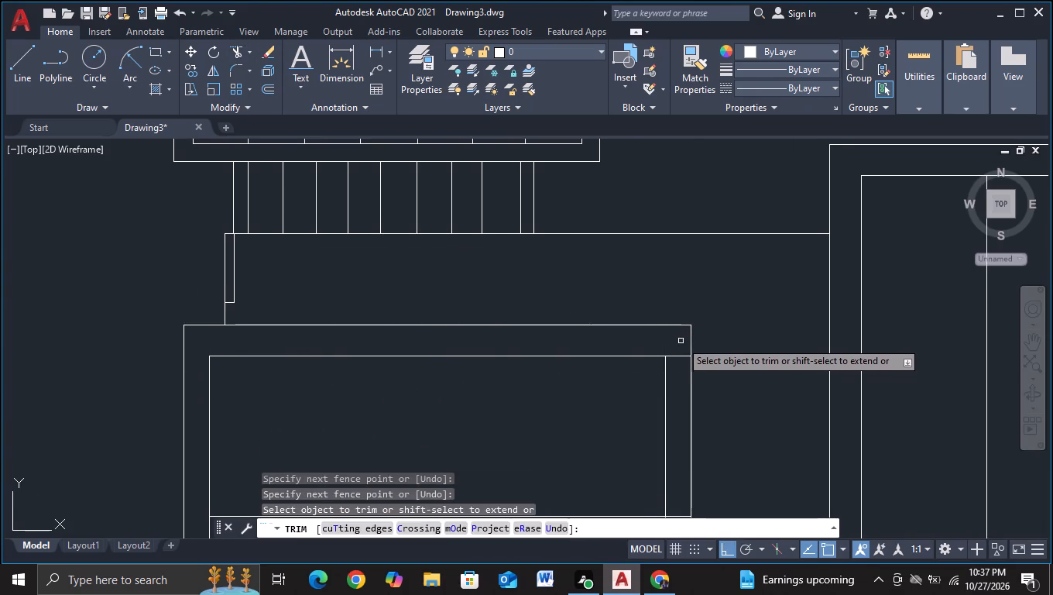
click(681, 341)
click(689, 388)
Trim the middle pair's right overhangs and the inner vertical segments between the two middle lines, including the leftover stub.
middle_drag(734, 449, 663, 230)
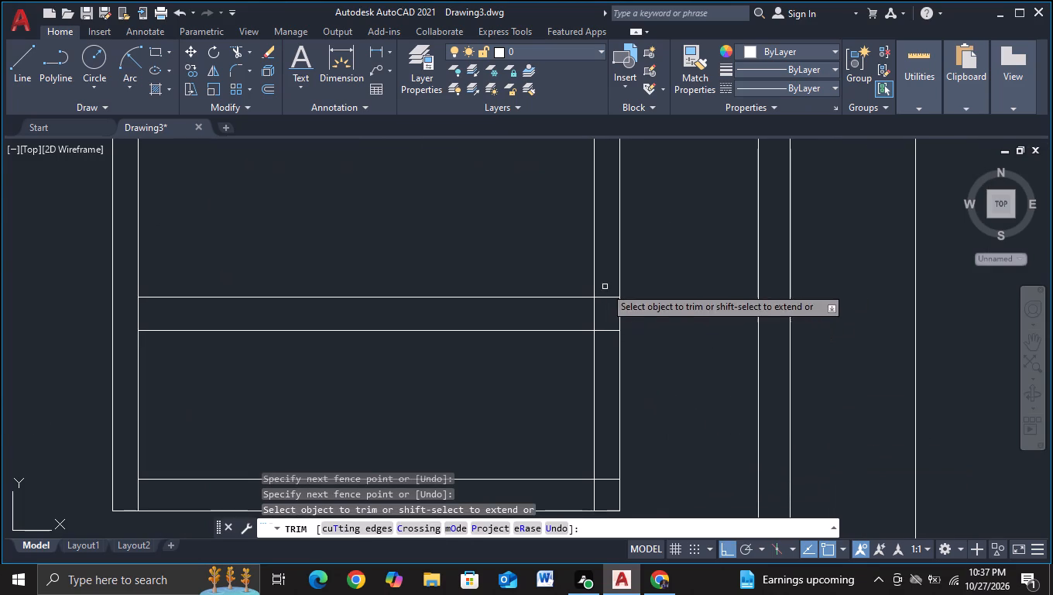
click(605, 286)
click(609, 347)
click(127, 311)
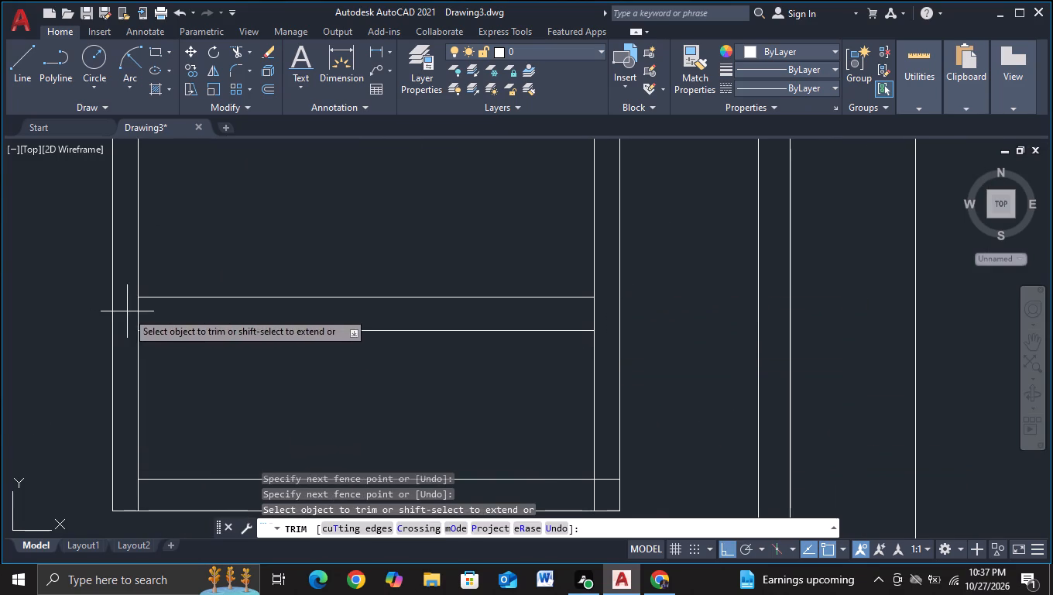
click(599, 311)
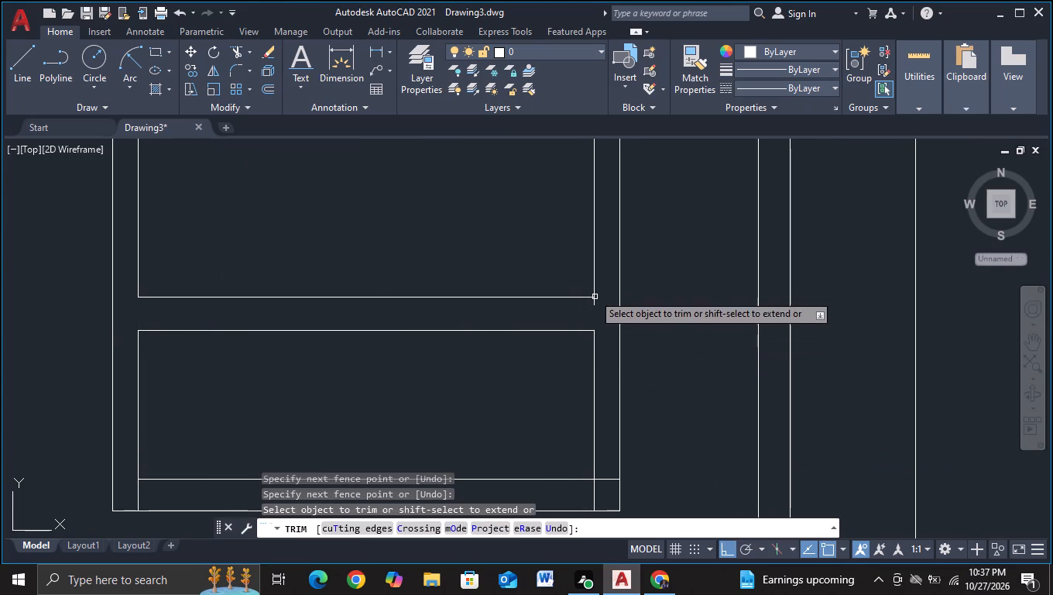
click(595, 304)
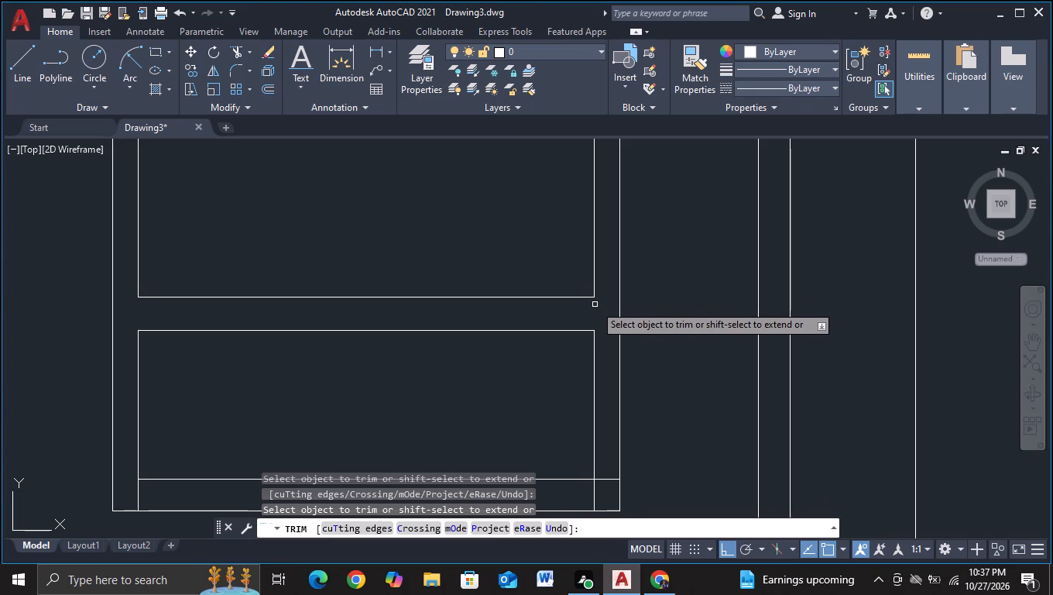
Trim the inner verticals below the lower inner line and that line's right overhang.
middle_drag(441, 421, 462, 281)
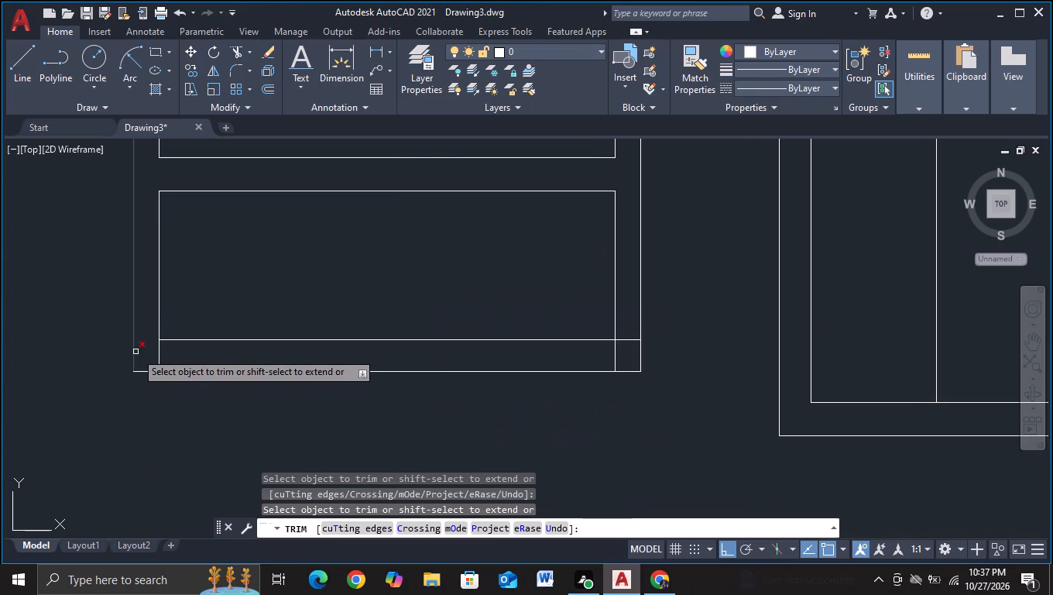
click(146, 351)
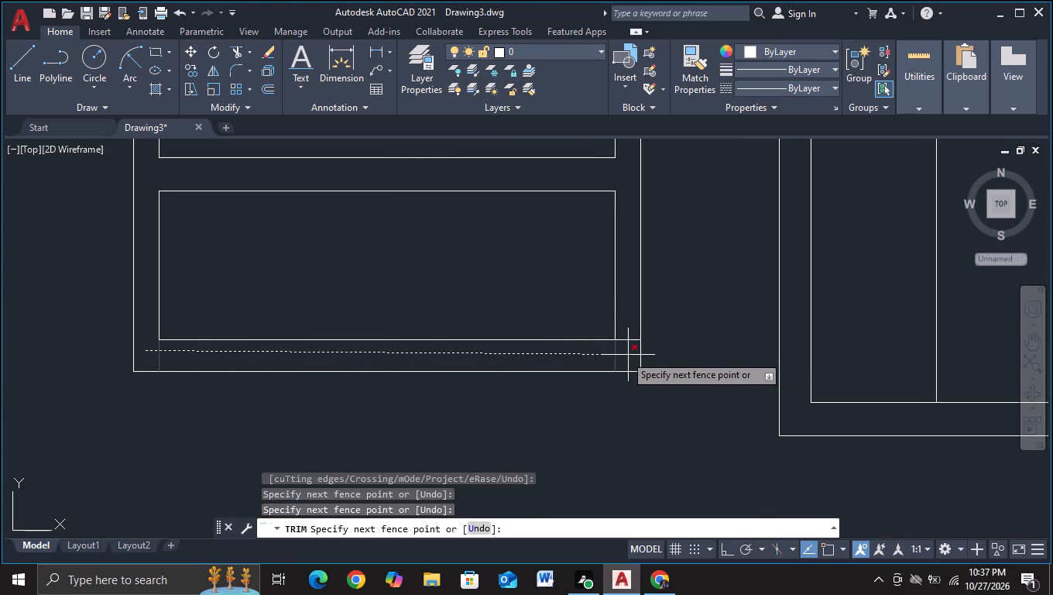
click(620, 355)
click(626, 332)
click(624, 349)
key(Escape)
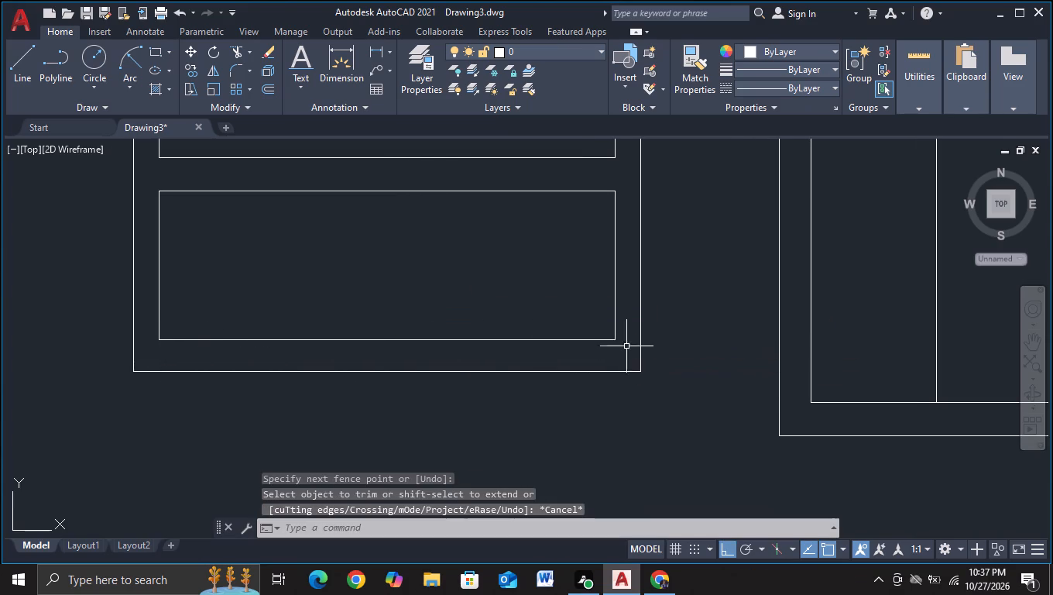
Move the lower box's middle line pair, lower inner line and bottom edge straight up together, with object snap off.
scroll(647, 331, down, 2)
middle_drag(671, 339, 649, 402)
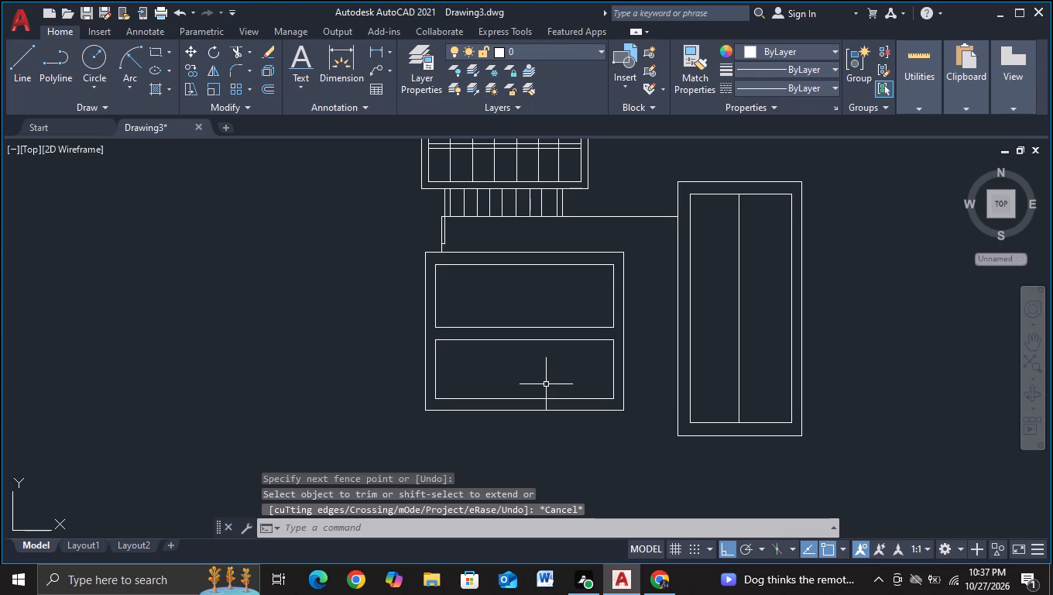
middle_drag(519, 377, 477, 377)
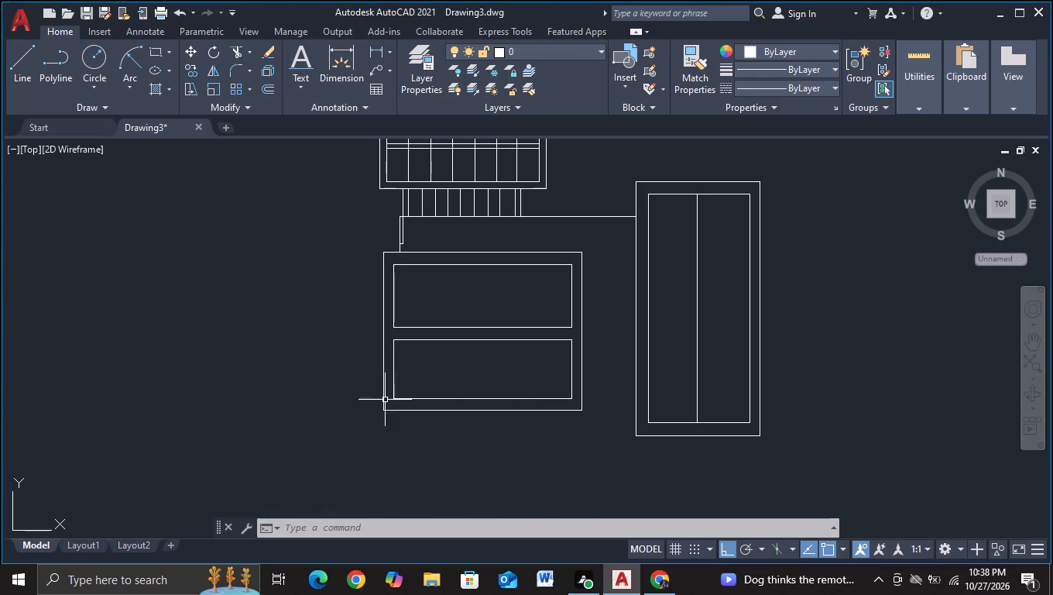
click(462, 315)
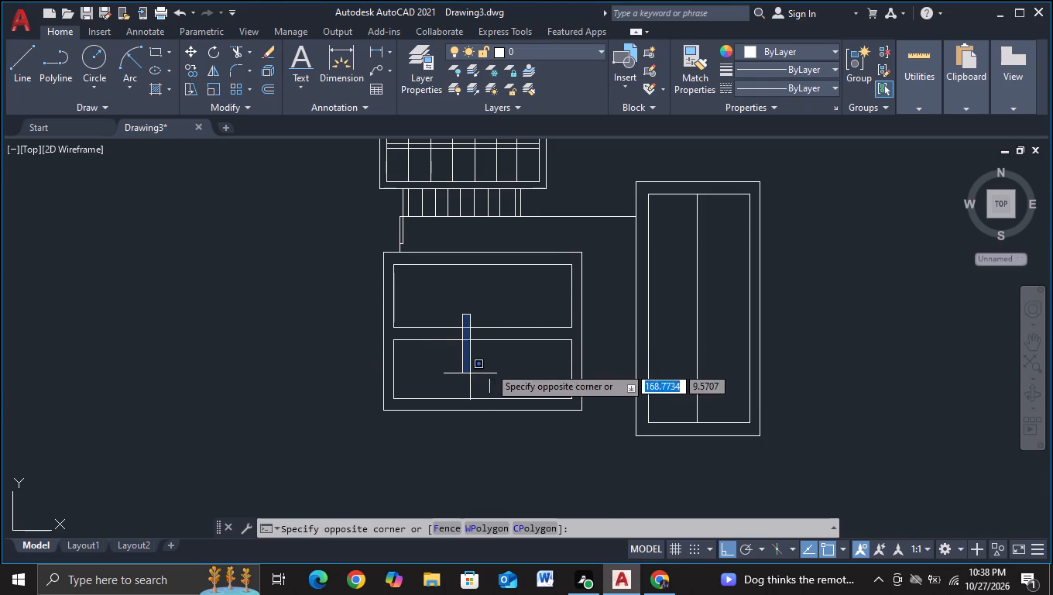
click(509, 371)
click(526, 373)
click(478, 321)
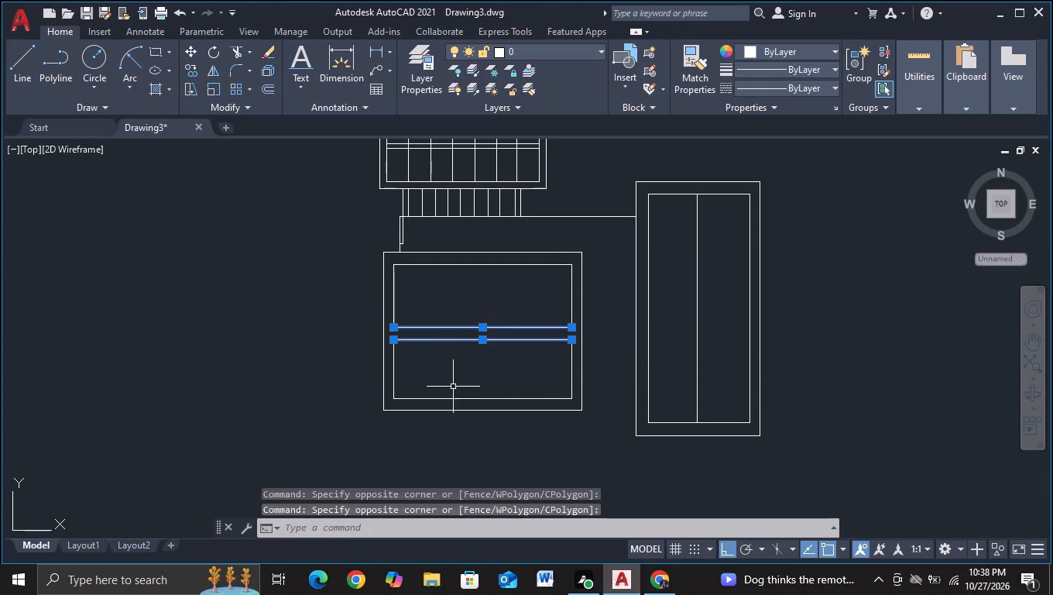
click(497, 445)
click(465, 377)
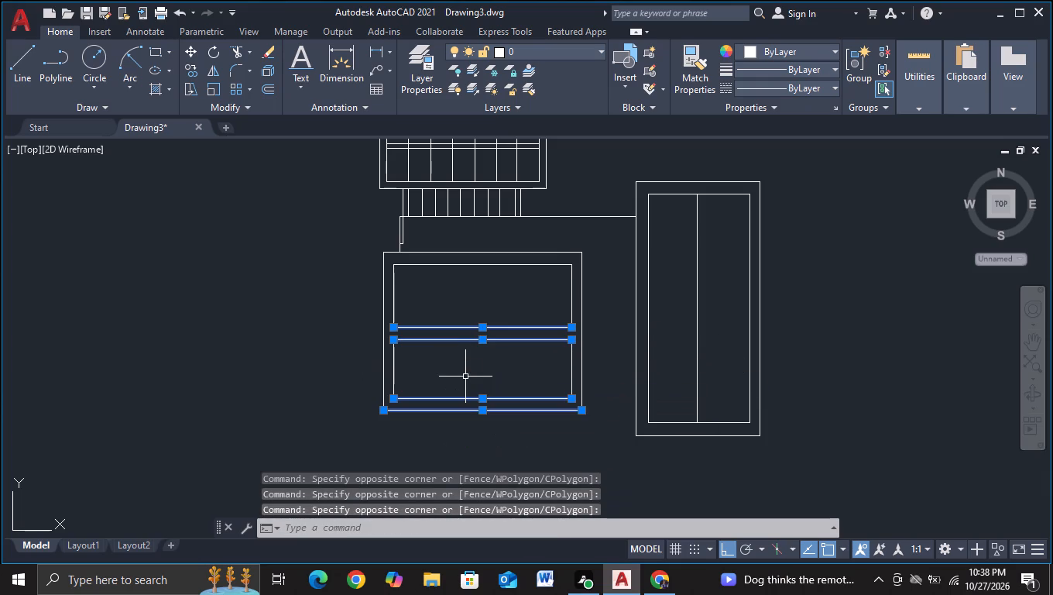
key(m)
click(518, 411)
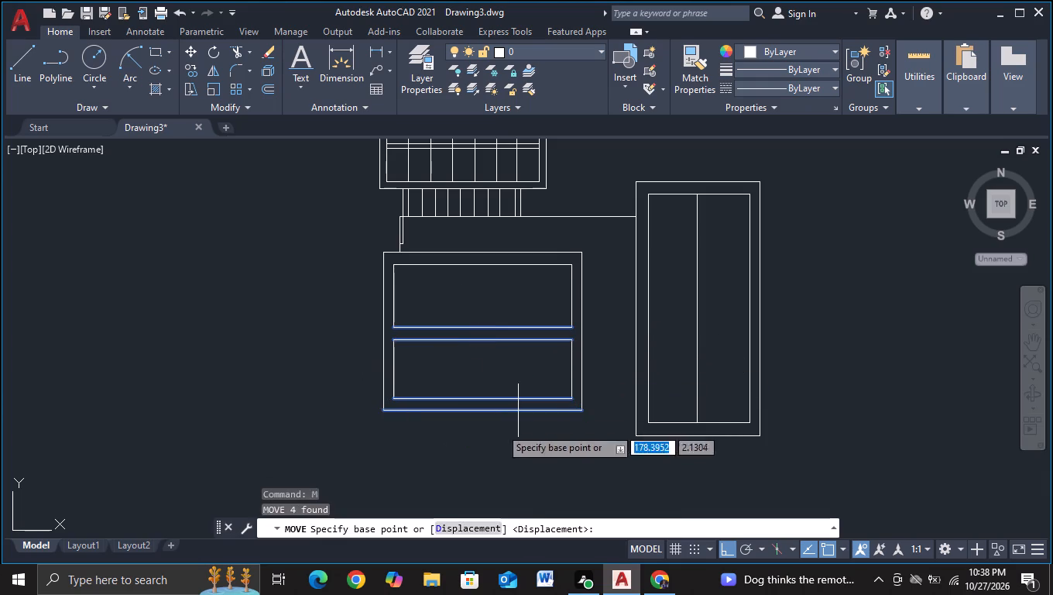
click(471, 450)
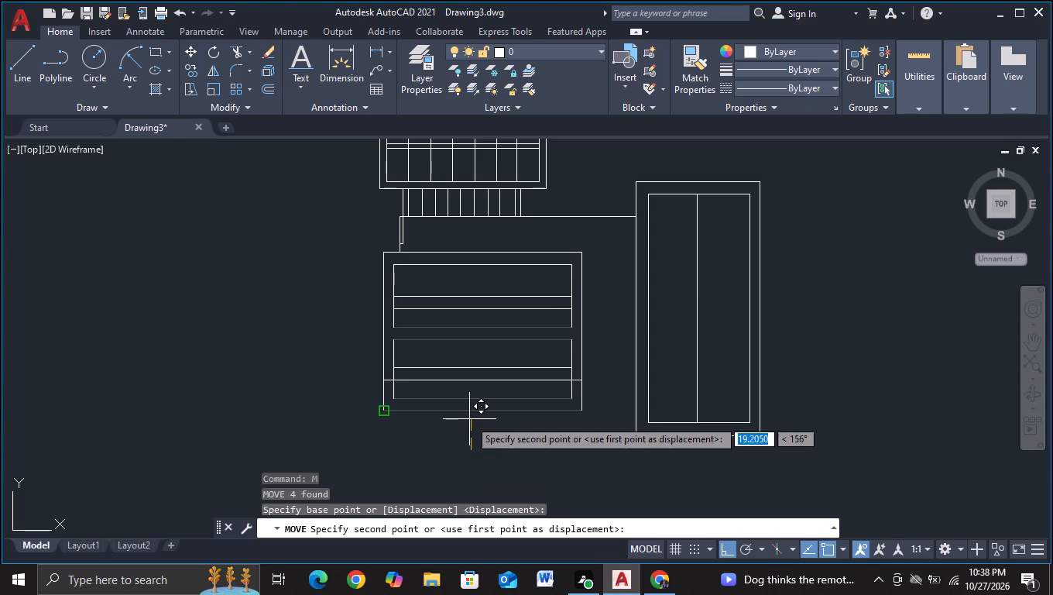
key(F3)
click(469, 419)
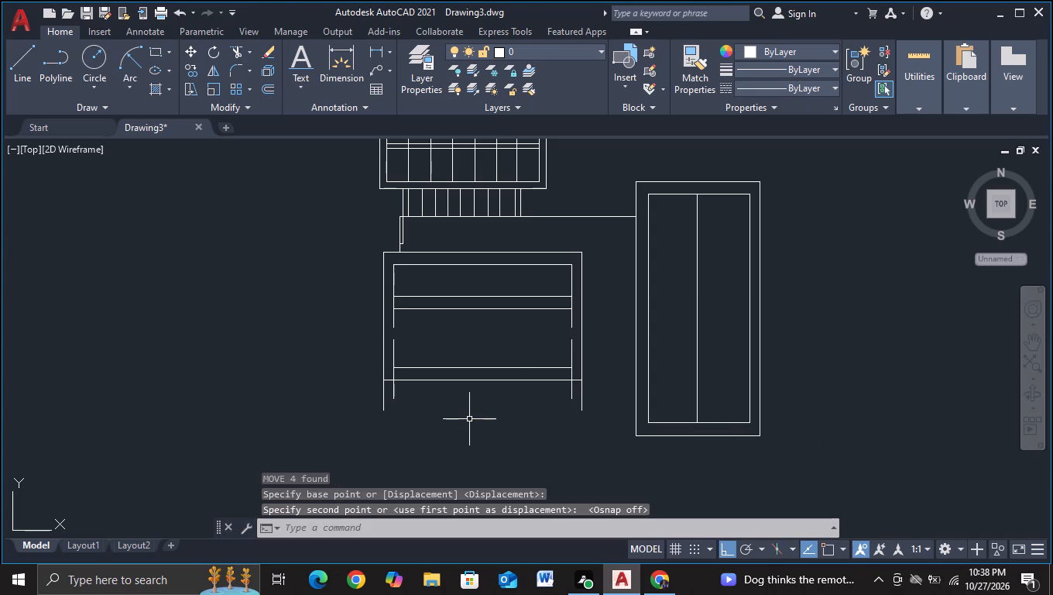
Move the box's lower inner line and bottom edge up by about 4 units.
click(495, 359)
click(472, 417)
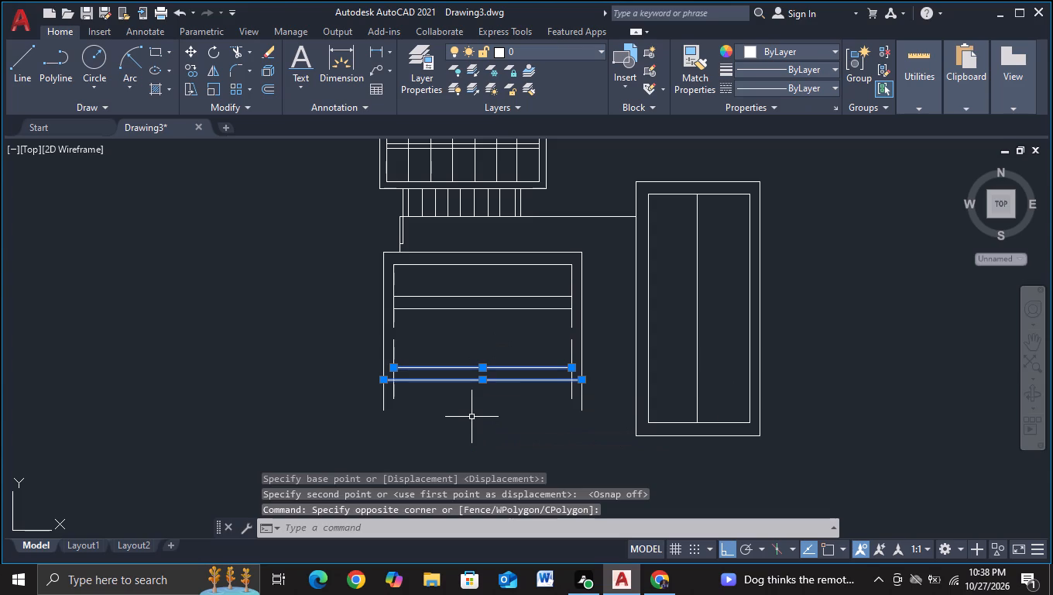
key(m)
double_click(504, 451)
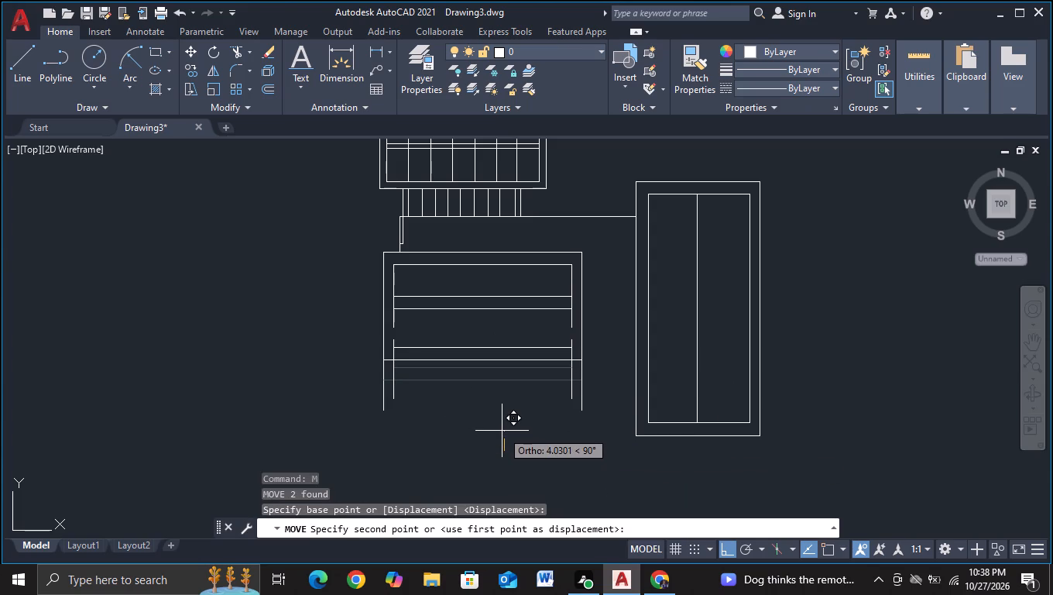
click(502, 431)
key(Escape)
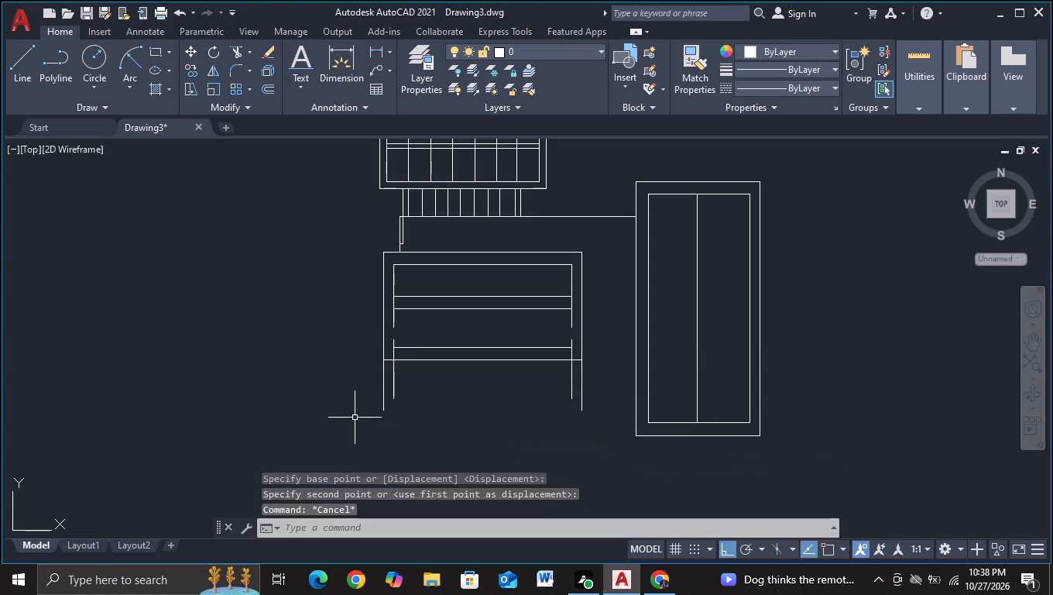
Extend the two lower inner verticals of the box upward to close the gaps in its inner sides.
key(e)
click(338, 383)
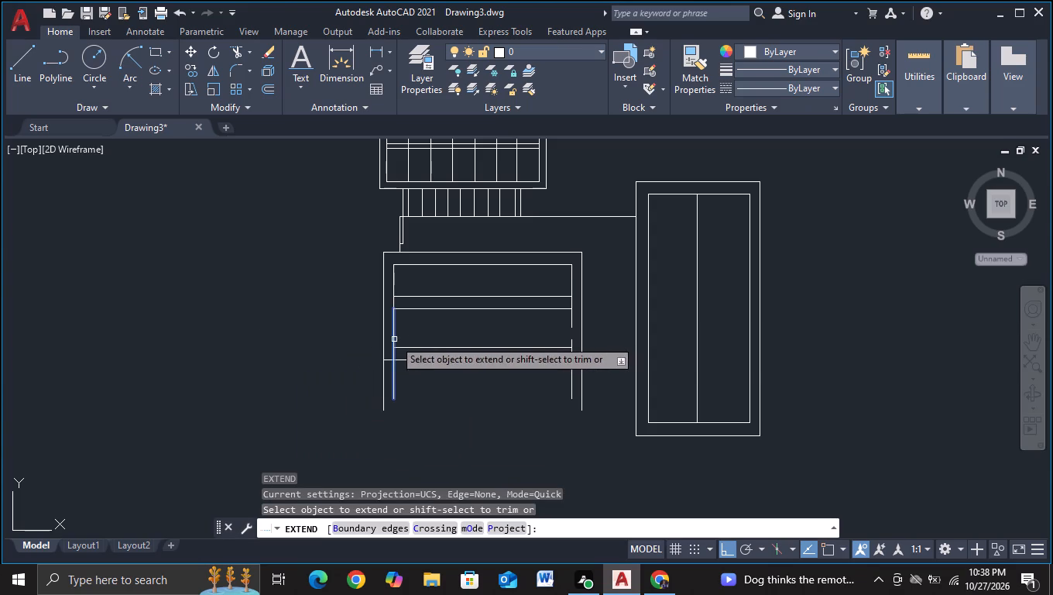
click(394, 339)
click(572, 343)
key(Escape)
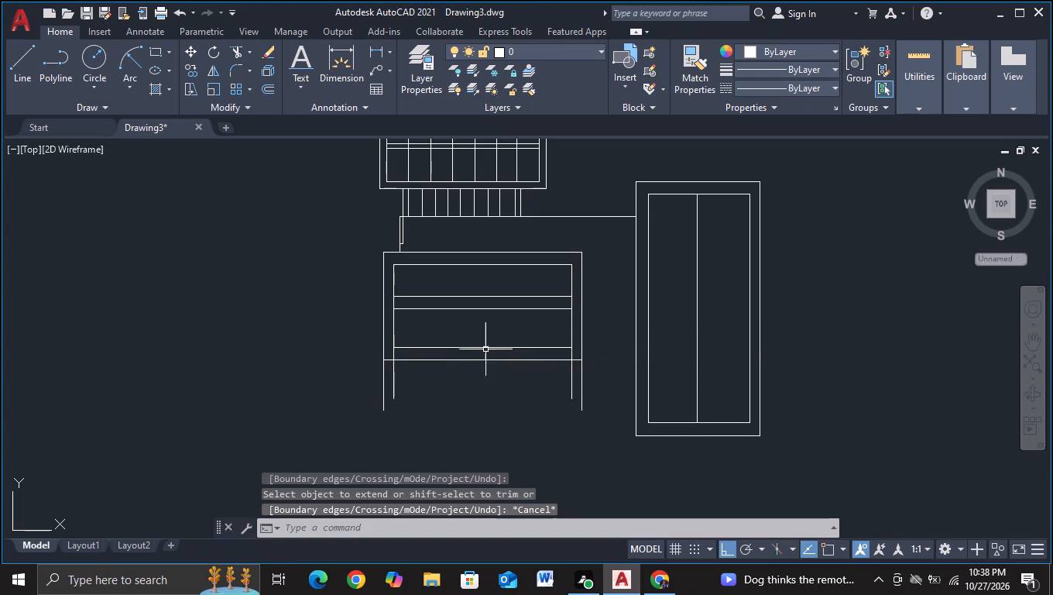
Trim the outer verticals below the box's bottom edge and the inner verticals below the lower inner line.
click(237, 52)
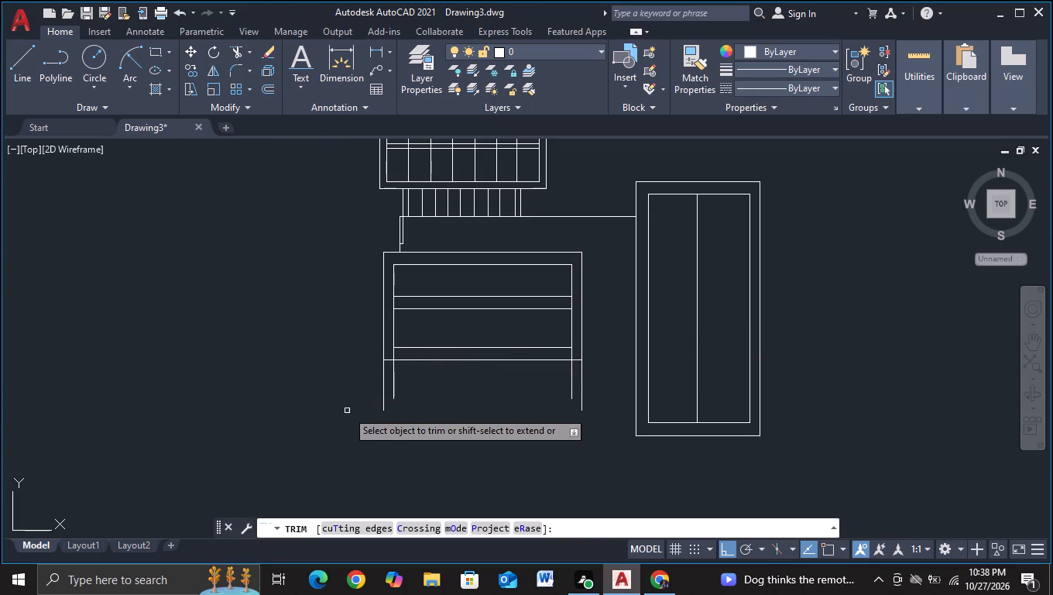
click(350, 388)
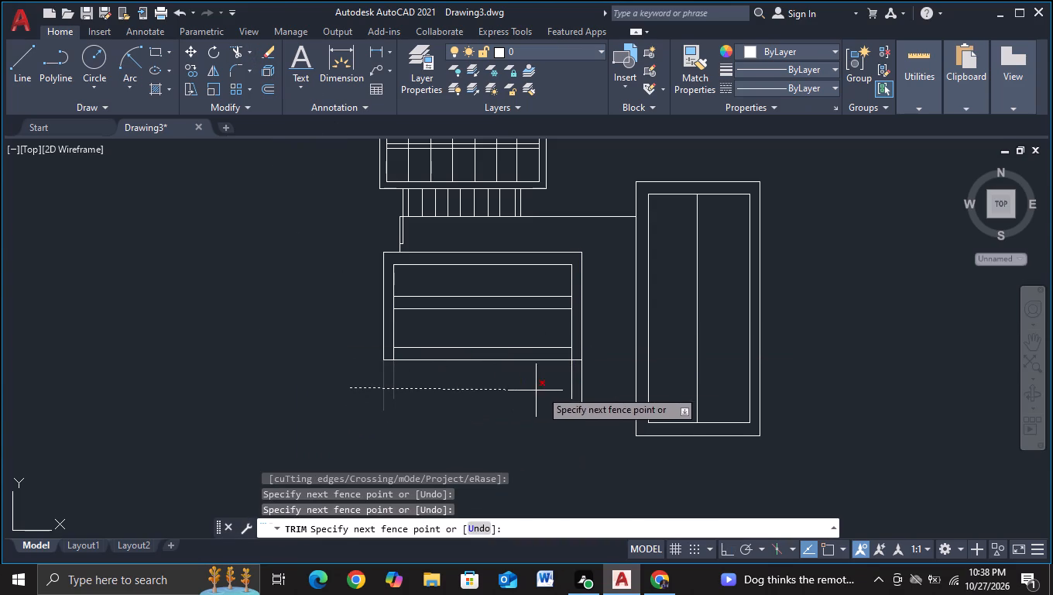
click(616, 382)
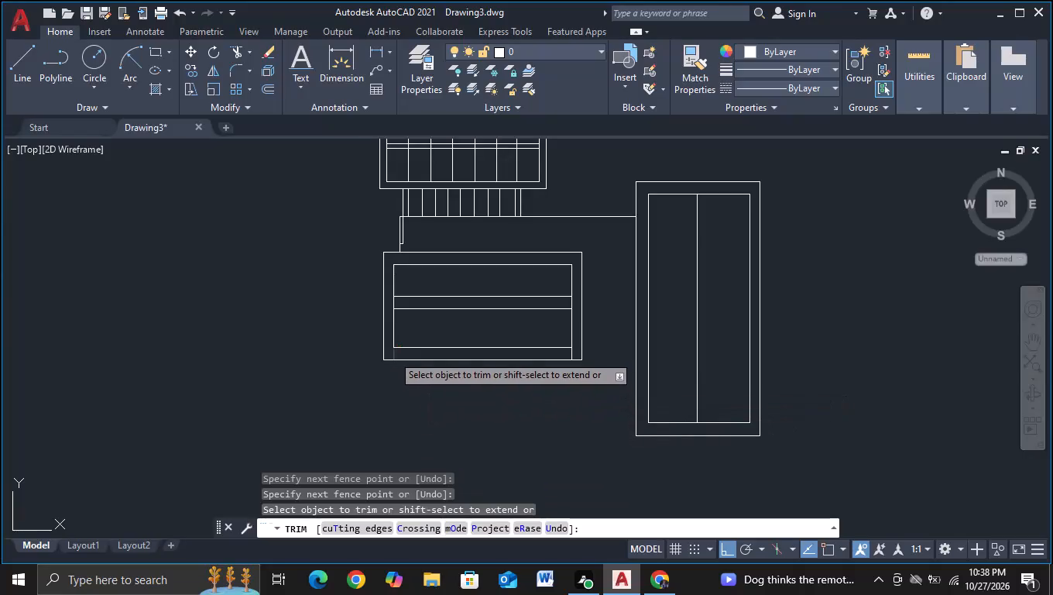
click(393, 355)
click(573, 354)
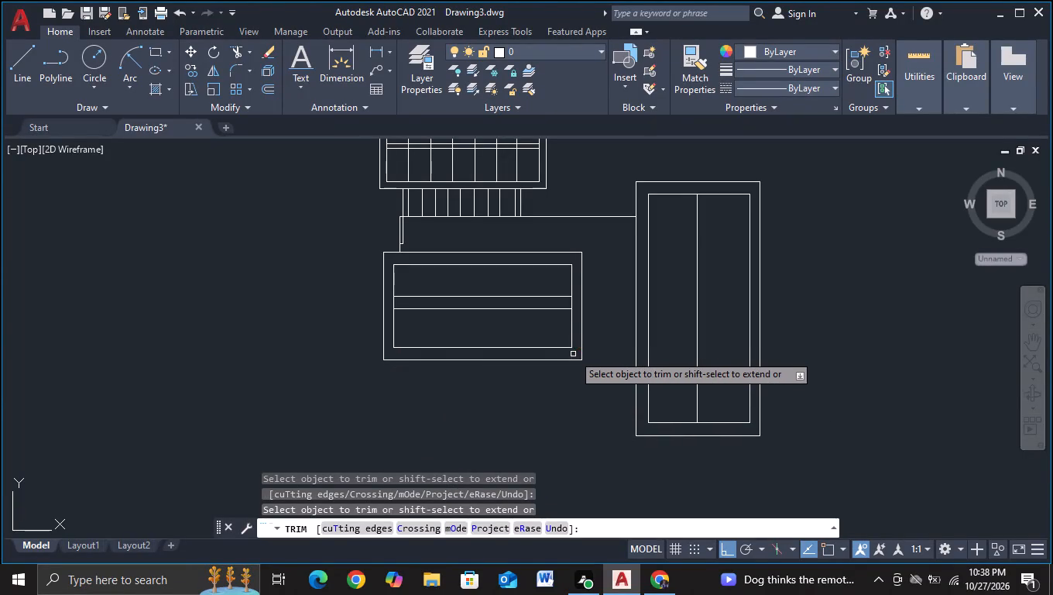
Trim both inner vertical segments between the two middle lines to separate the box's upper and lower panels.
click(570, 301)
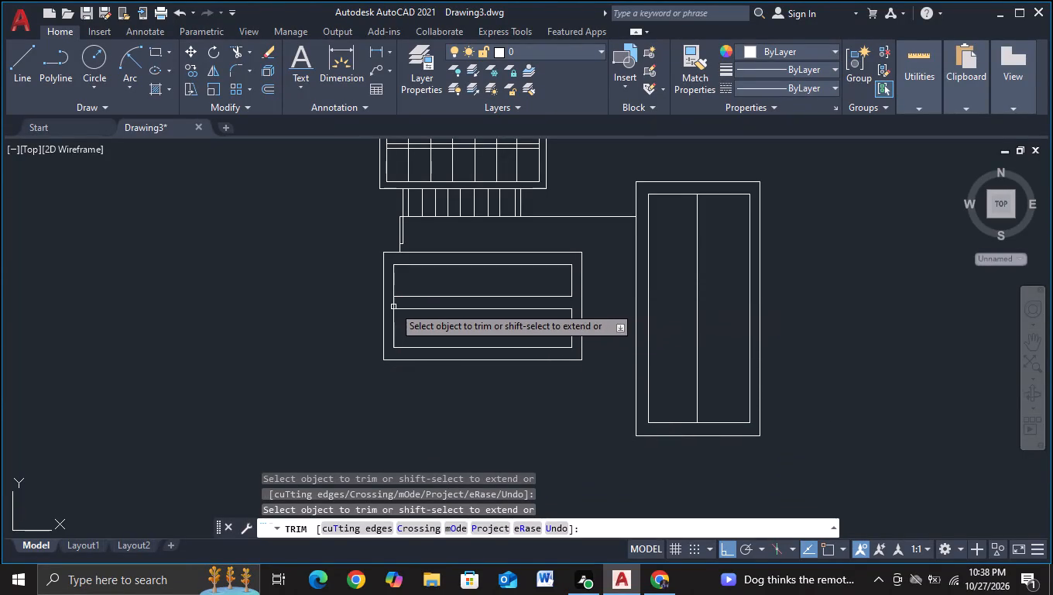
click(393, 306)
key(Escape)
Copy the lower panel's left side horizontally ten times at roughly even spacing of about 3 units to divide the panel.
middle_drag(365, 444, 293, 449)
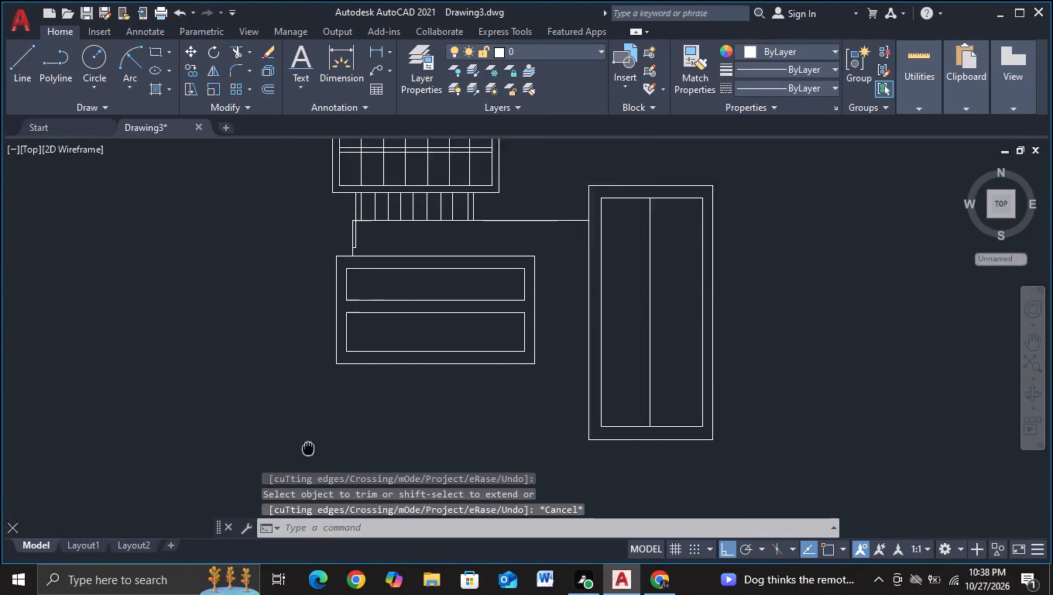
middle_drag(293, 449, 274, 449)
scroll(328, 414, up, 1)
middle_drag(333, 415, 314, 458)
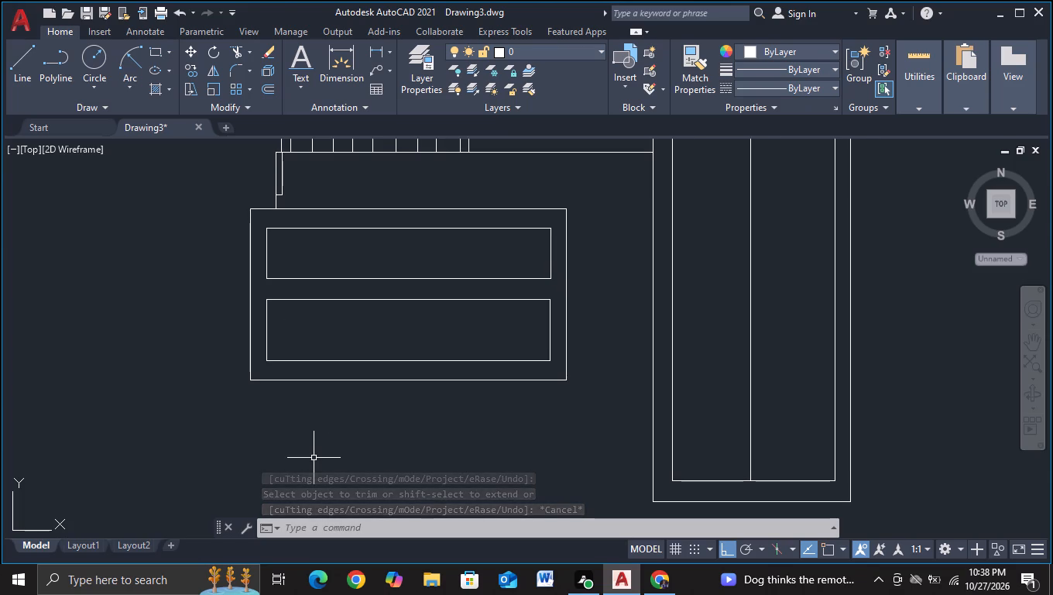
click(268, 332)
key(c)
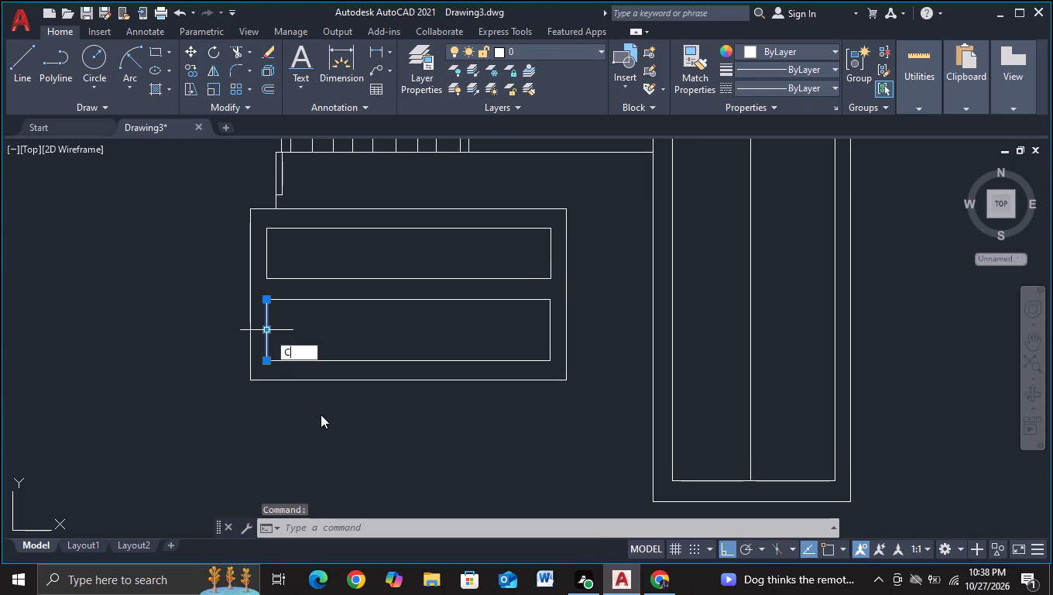
click(321, 386)
click(293, 412)
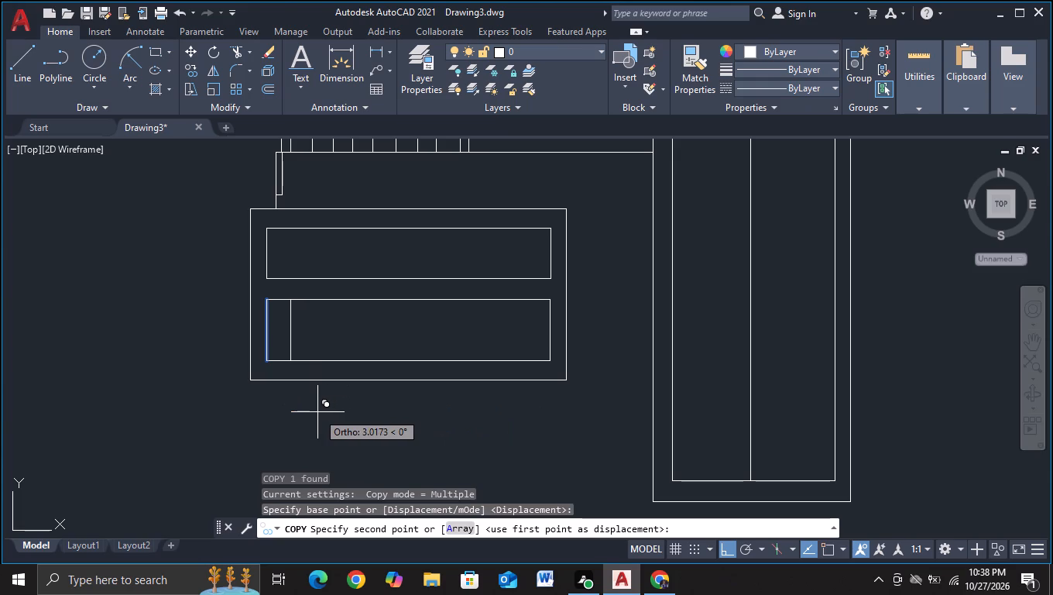
click(317, 412)
click(340, 417)
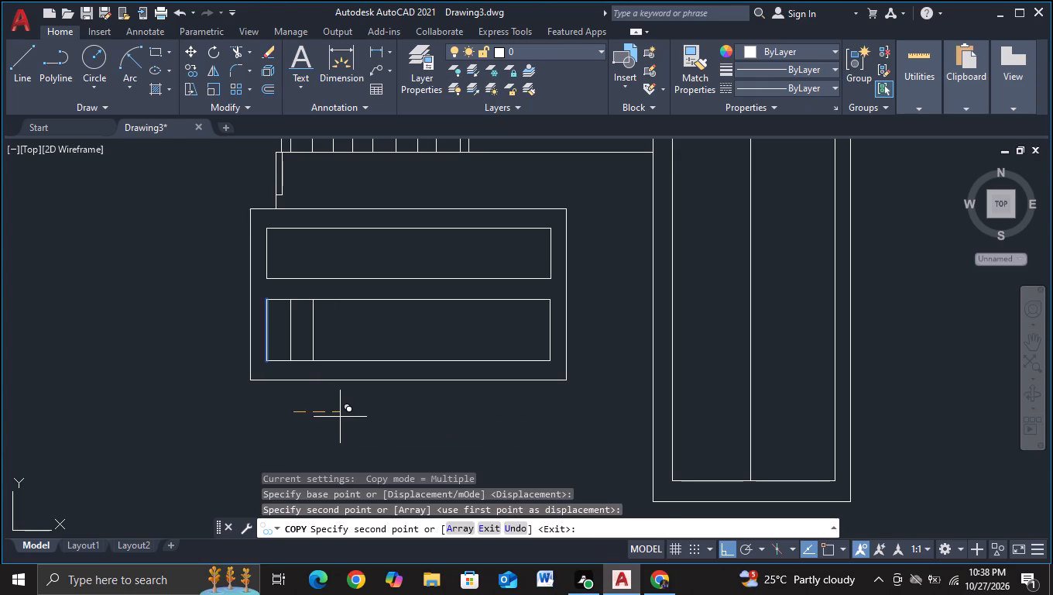
click(363, 419)
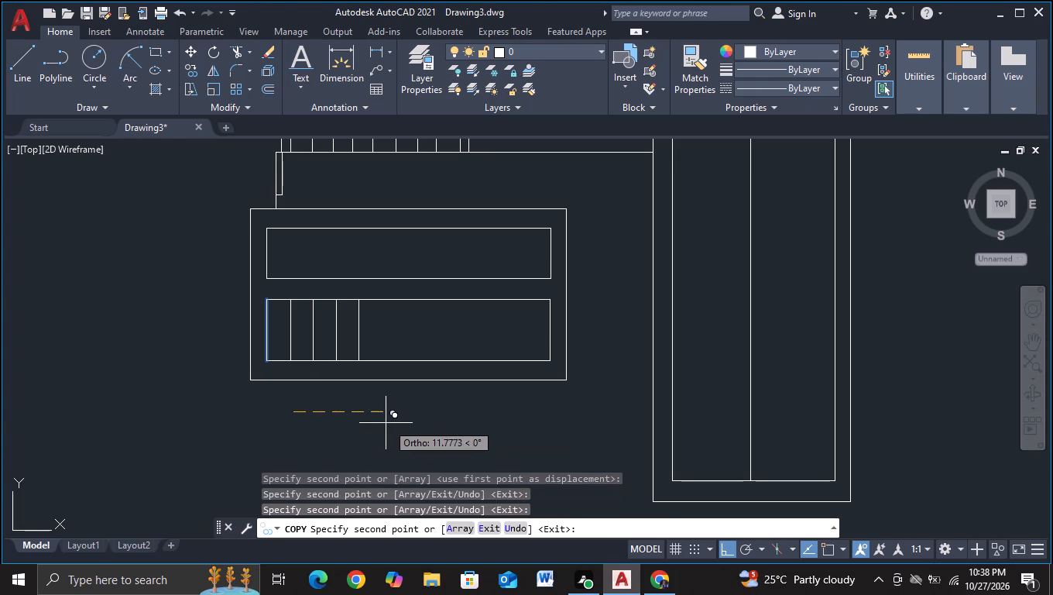
click(388, 423)
click(413, 422)
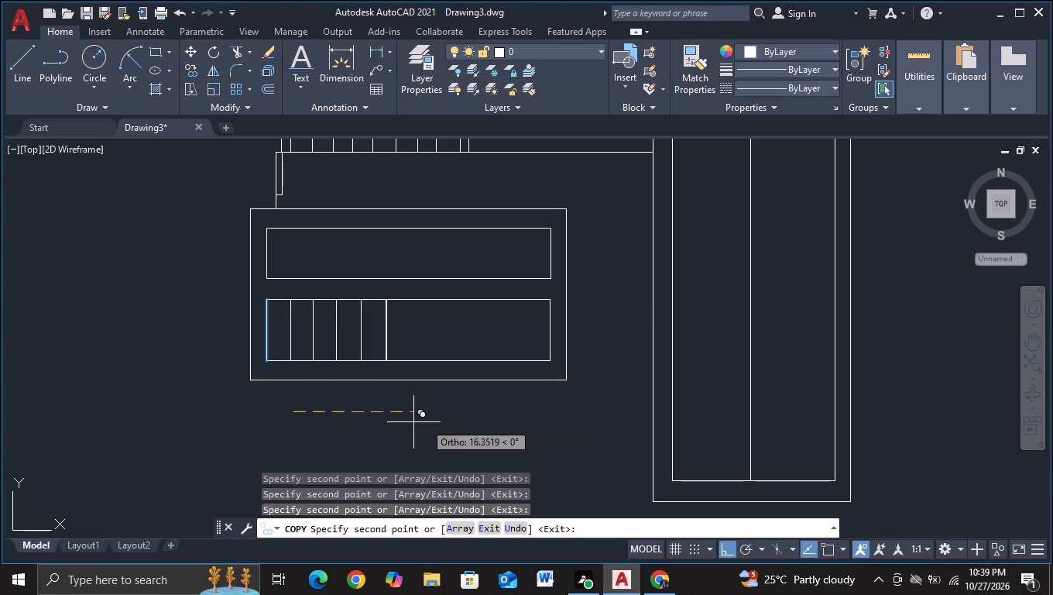
click(437, 424)
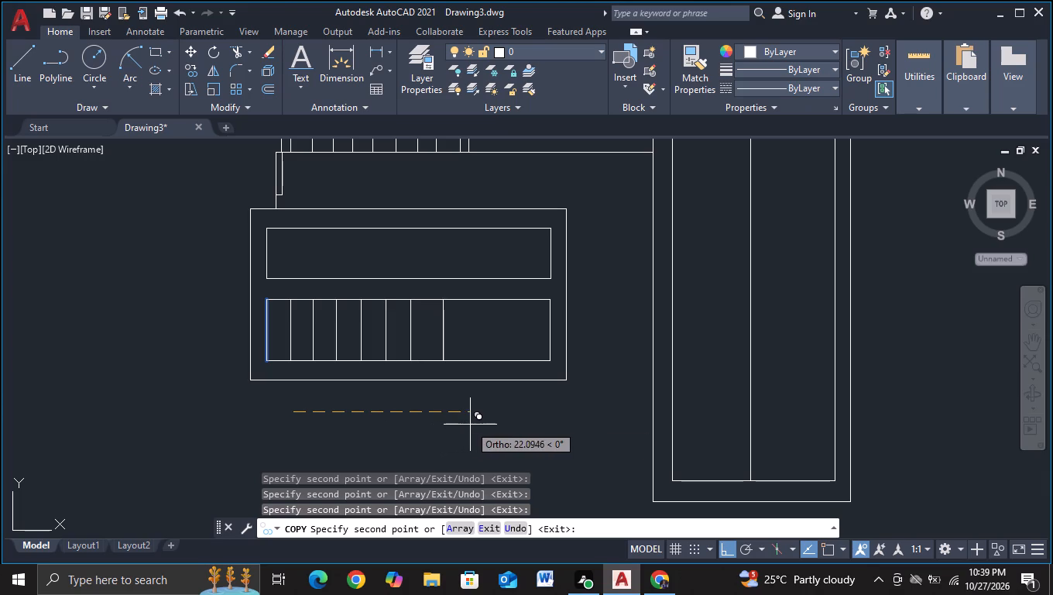
click(463, 425)
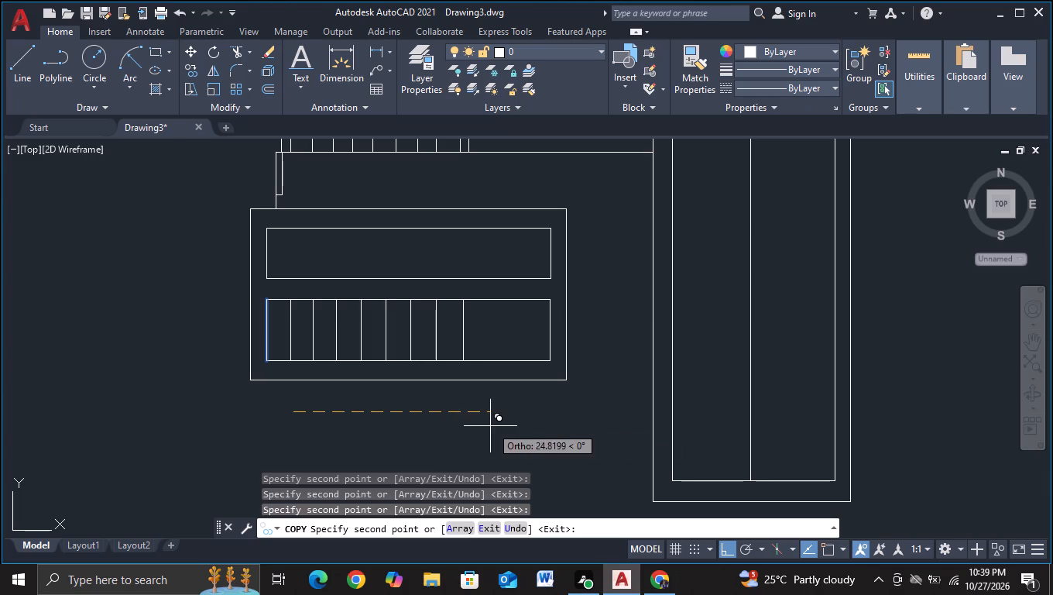
click(490, 426)
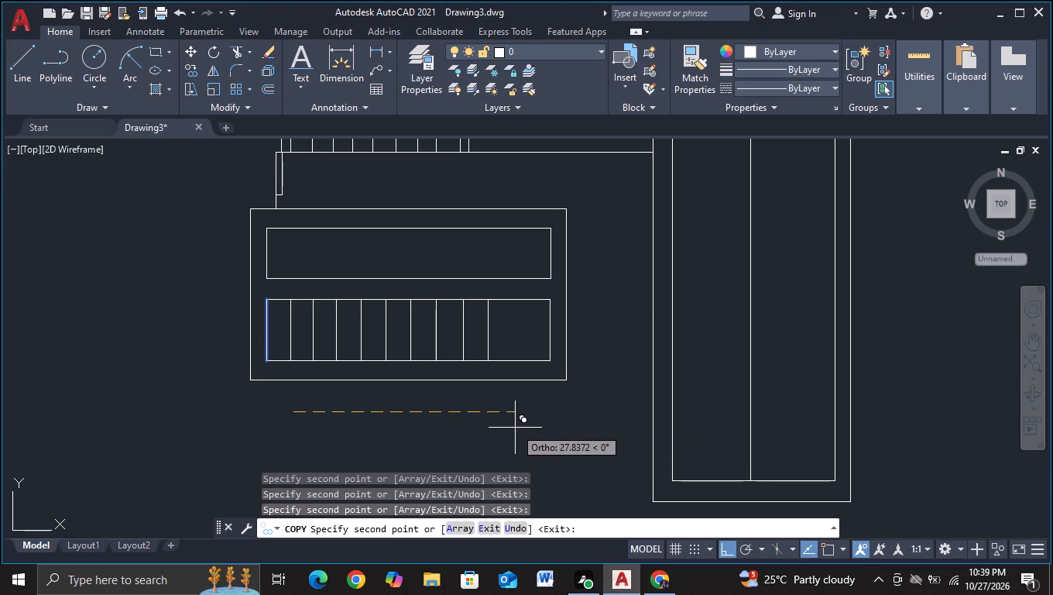
click(516, 428)
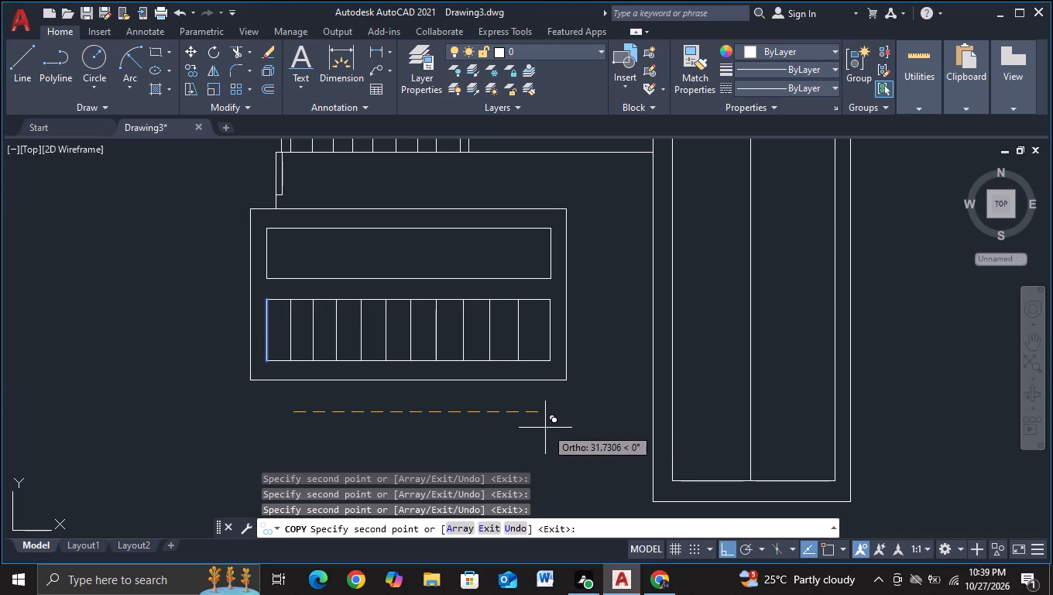
click(545, 428)
key(Escape)
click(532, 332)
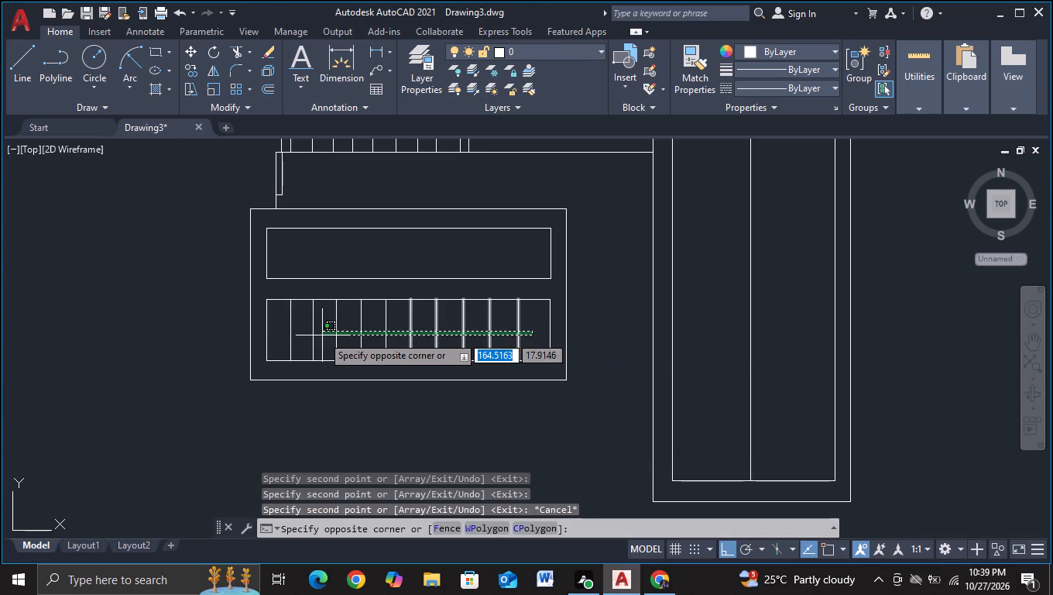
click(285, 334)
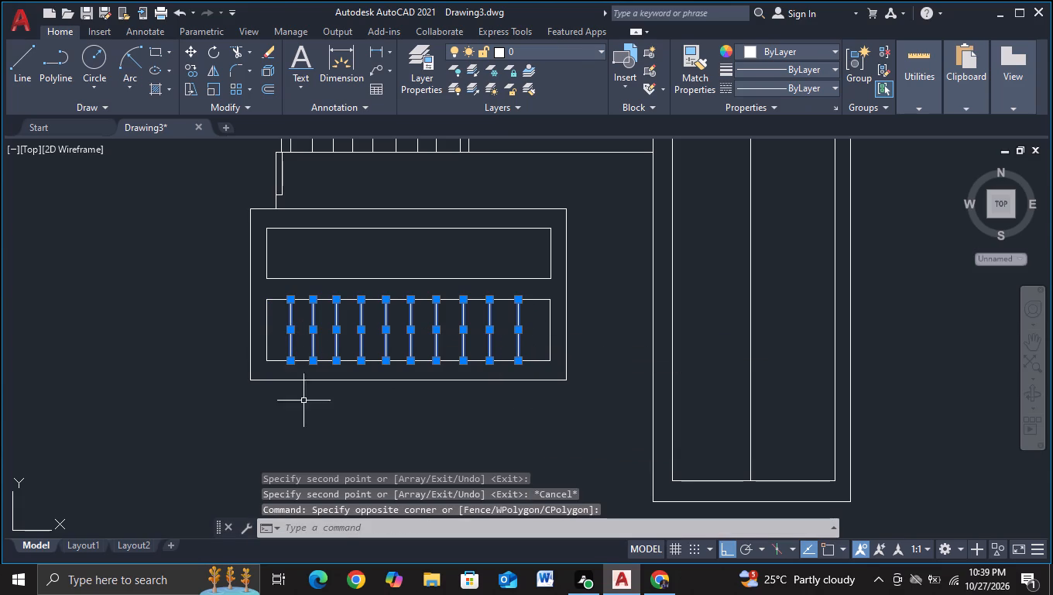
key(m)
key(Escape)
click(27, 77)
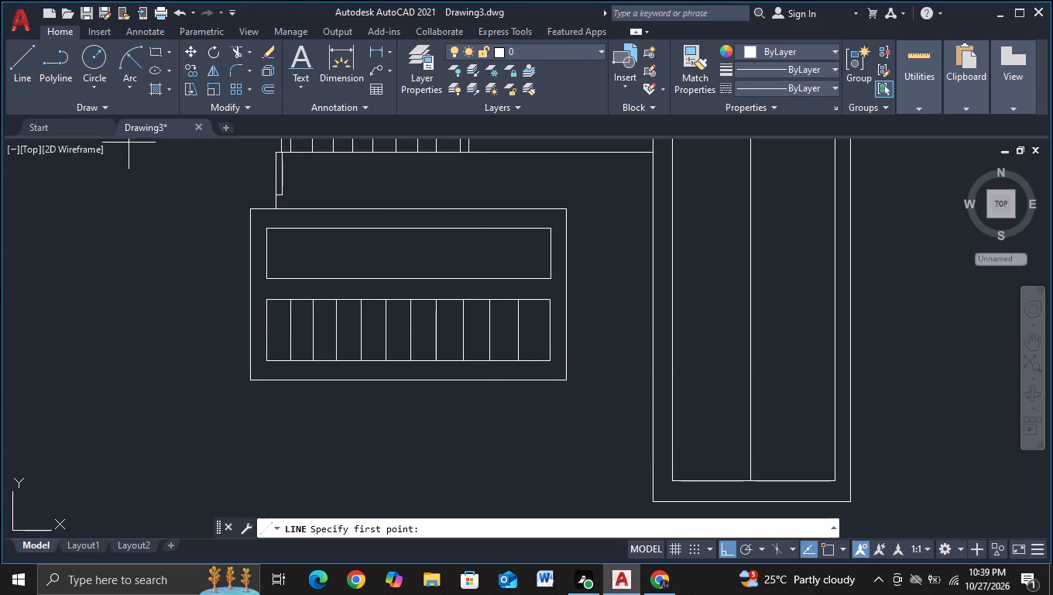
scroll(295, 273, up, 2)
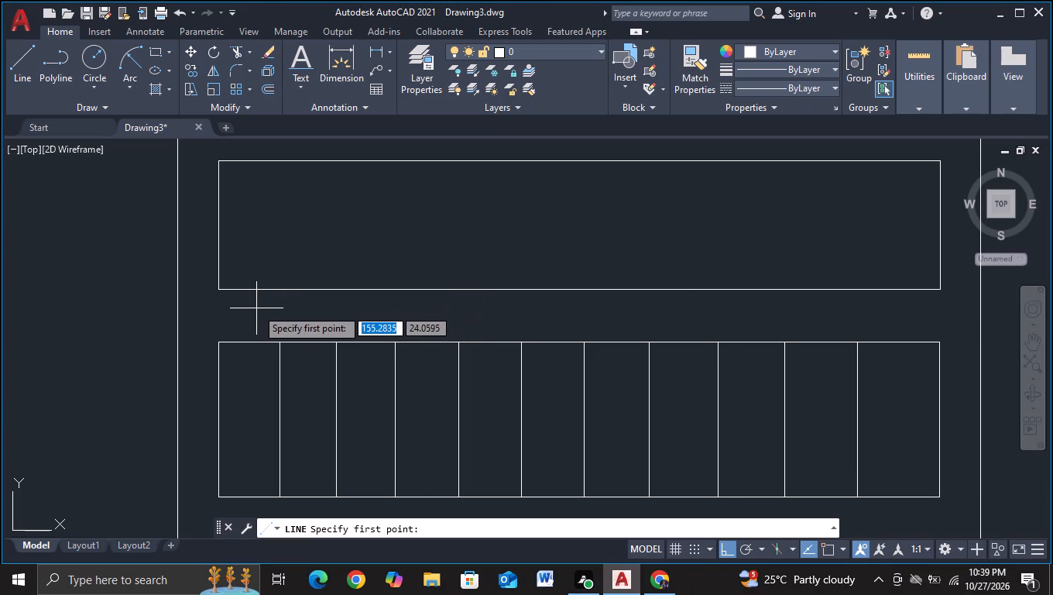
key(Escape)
Copy the upper panel's left side horizontally eleven times at roughly even spacing of about 3 units to divide the panel.
click(218, 241)
key(c)
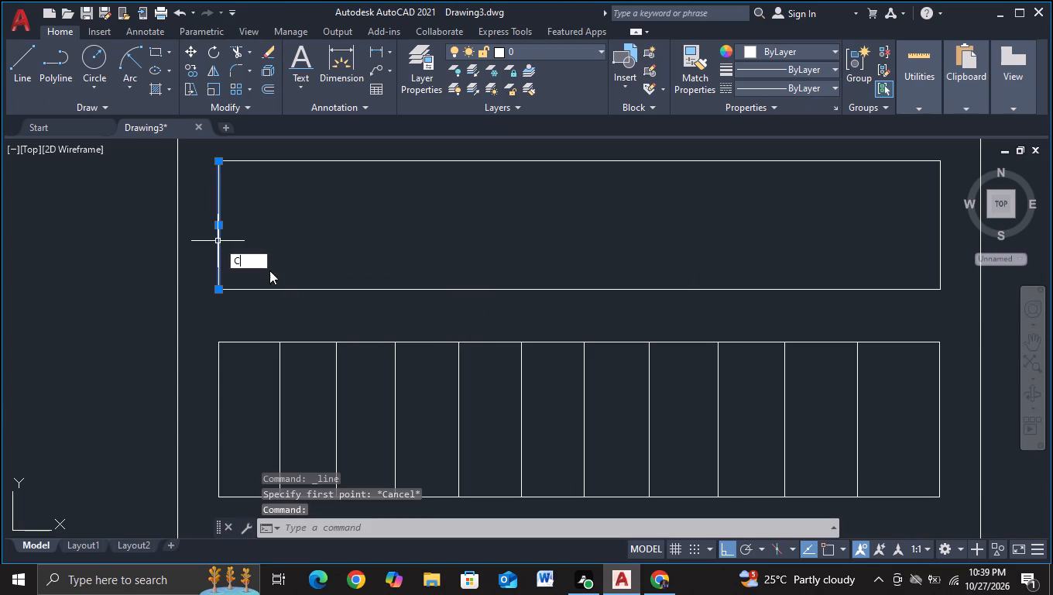
click(275, 289)
click(287, 244)
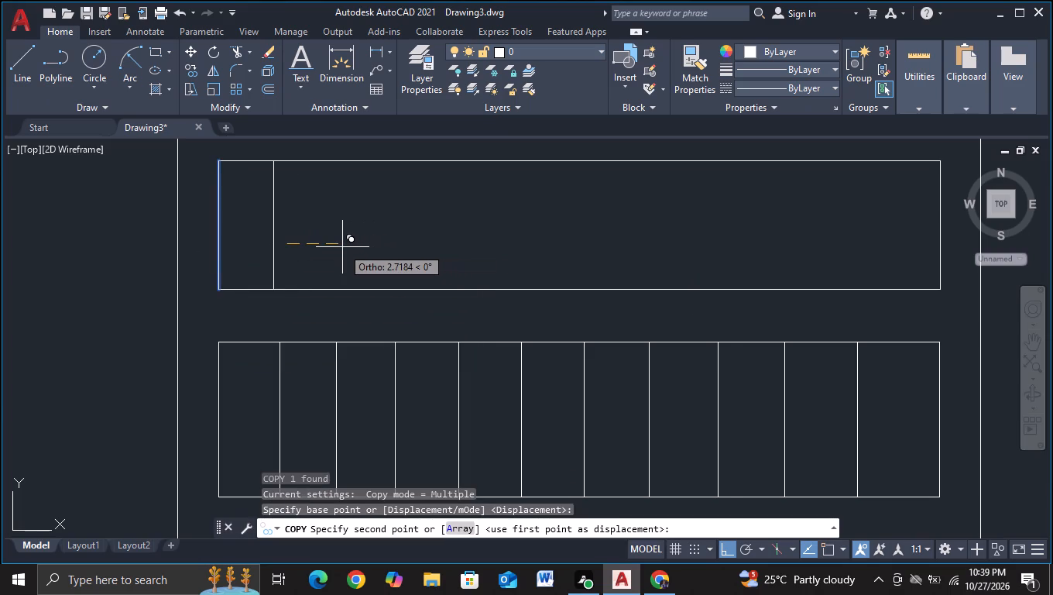
click(342, 247)
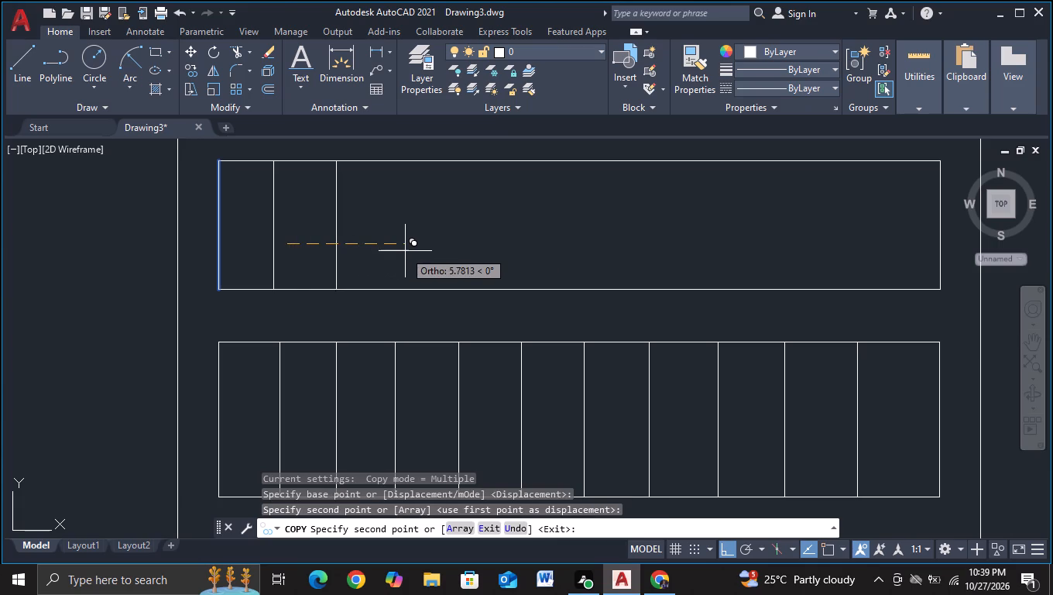
click(403, 253)
click(461, 257)
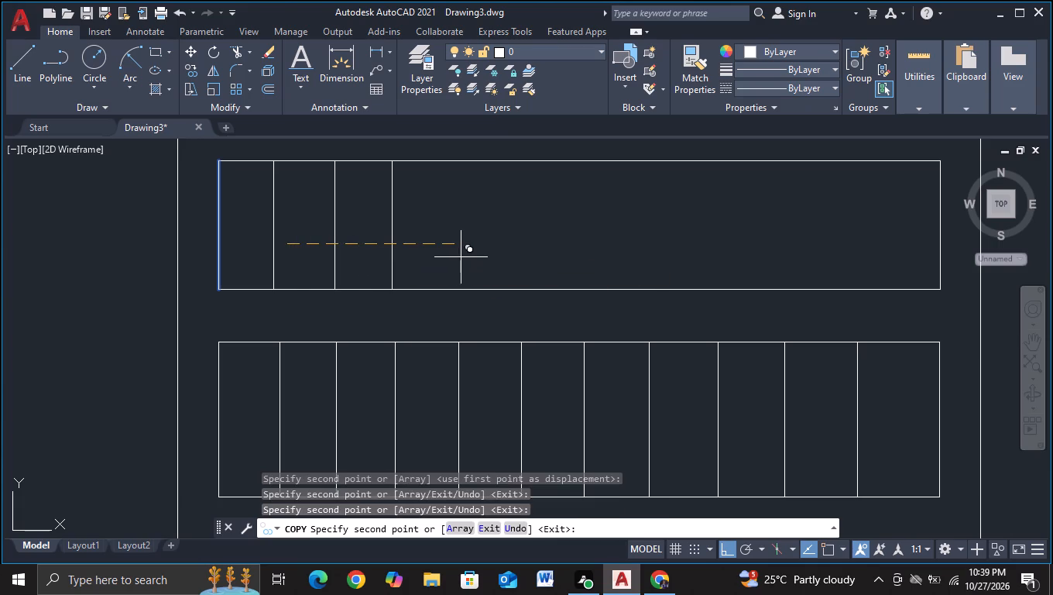
click(523, 267)
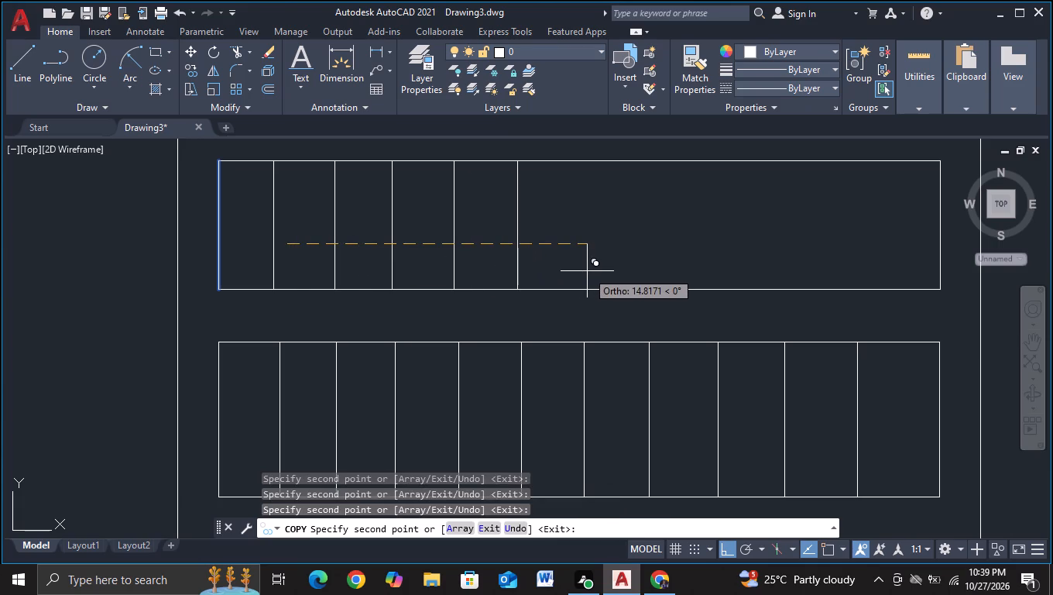
click(587, 271)
click(650, 276)
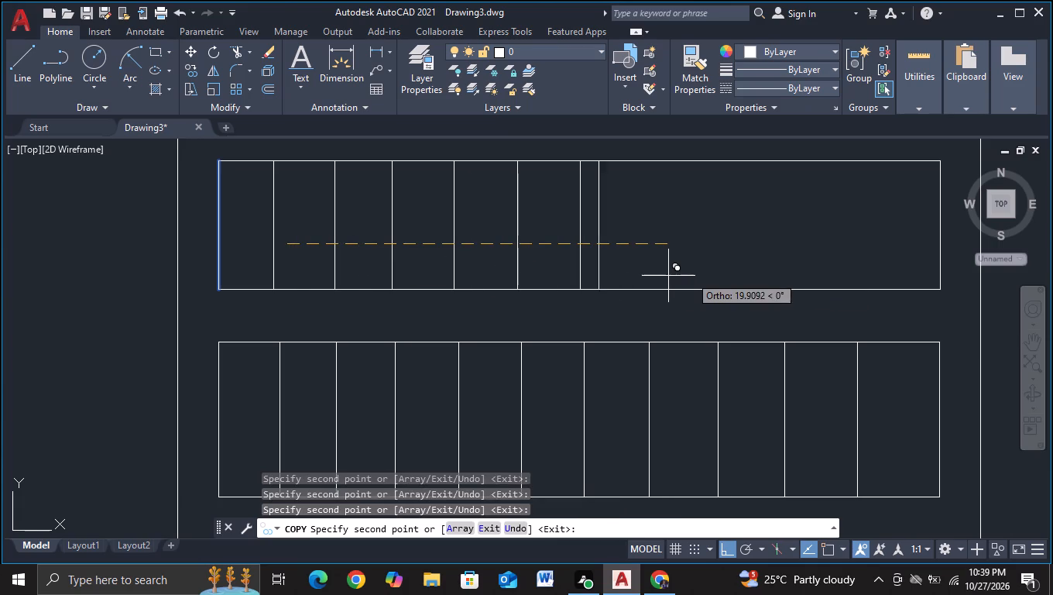
click(715, 277)
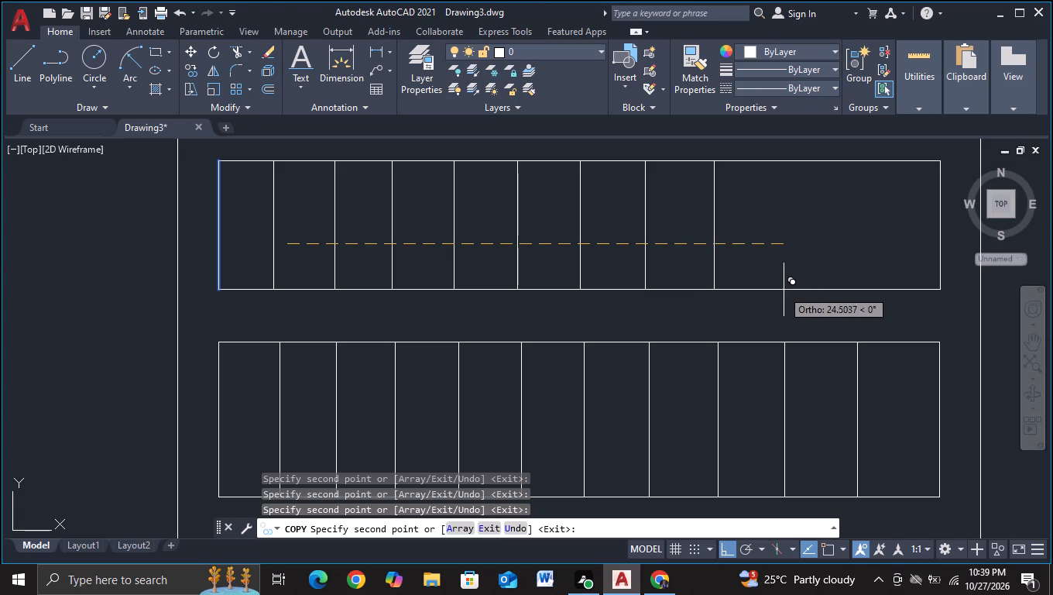
click(779, 290)
click(843, 291)
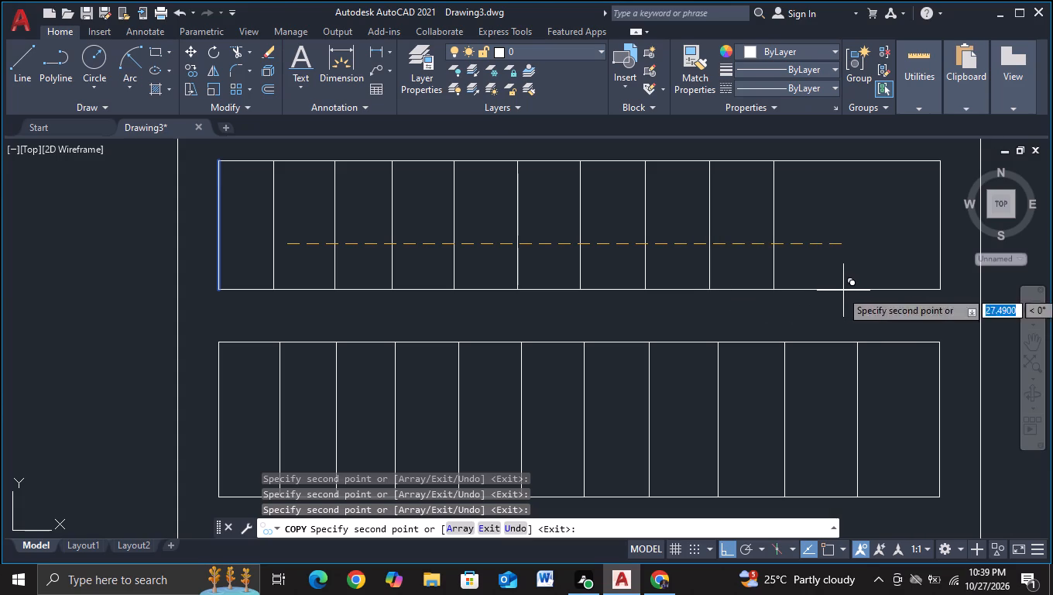
middle_drag(843, 291, 567, 312)
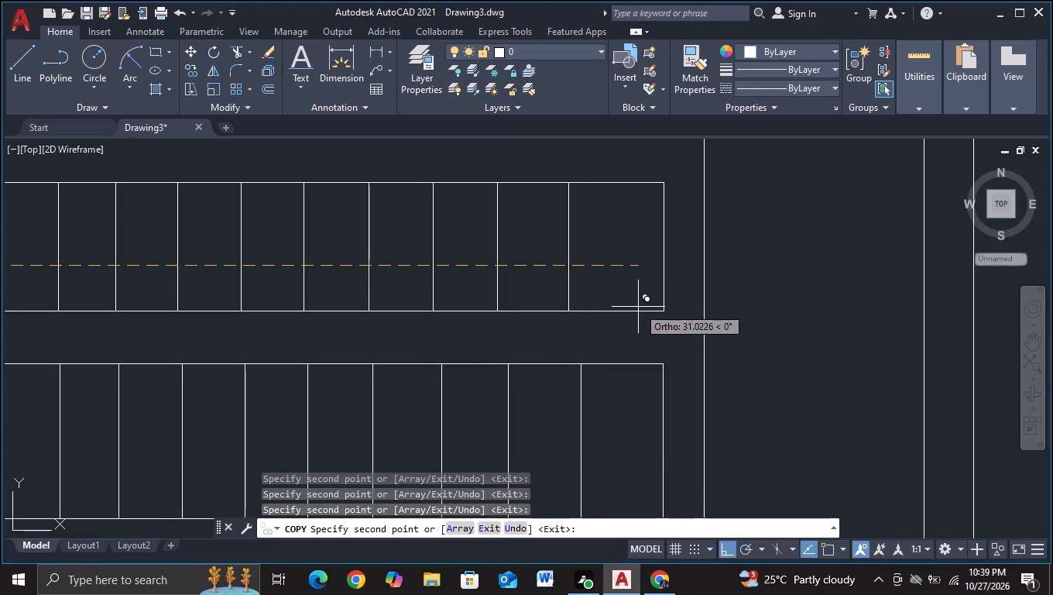
click(638, 307)
click(698, 307)
key(Escape)
Move the ten leftmost upper-panel dividers together about 0.7 units to the right, leaving out the last divider.
scroll(620, 314, down, 2)
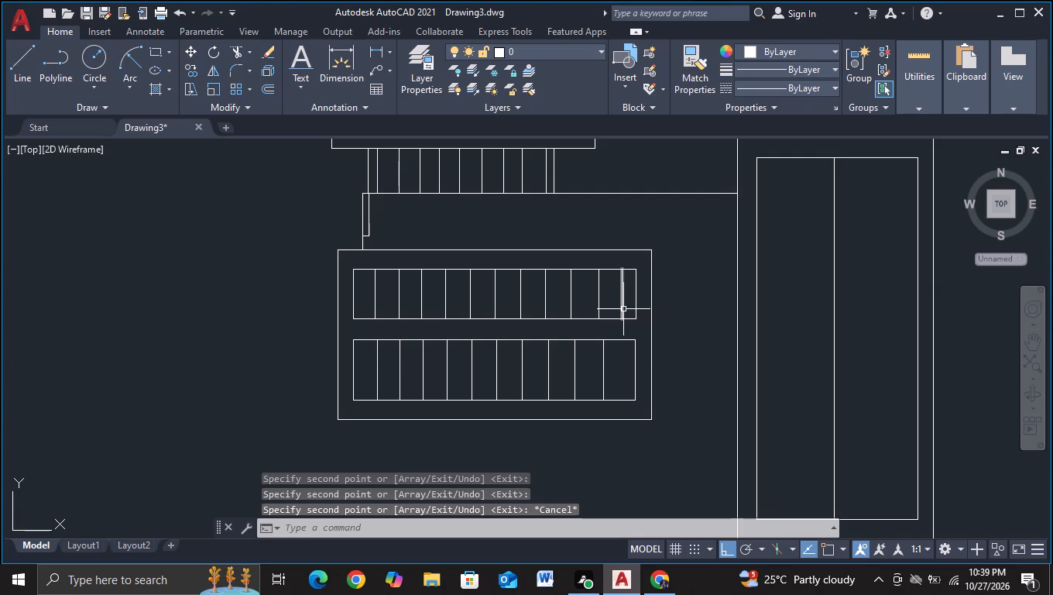
click(369, 300)
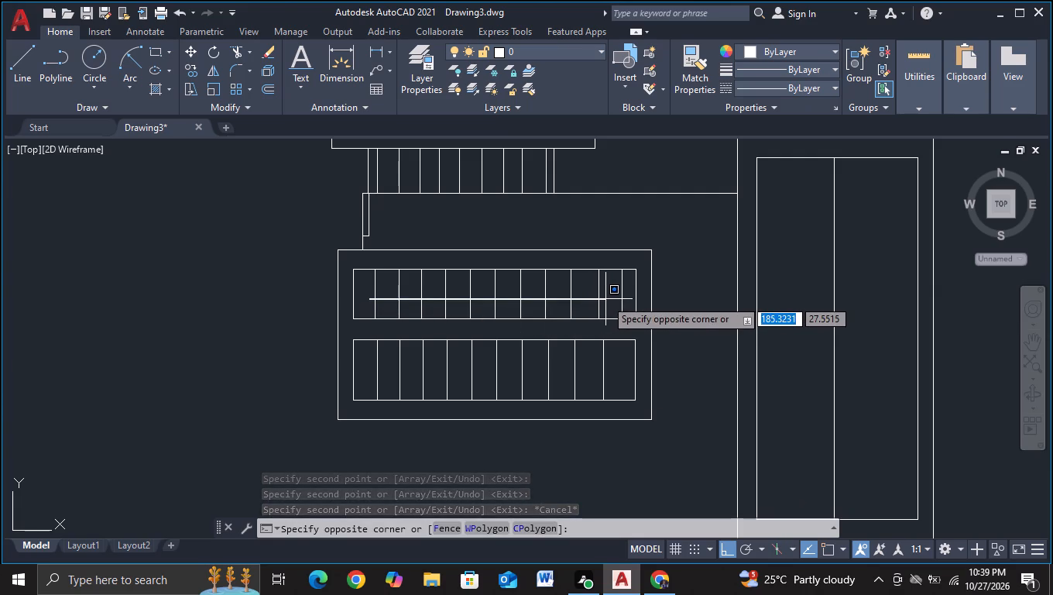
double_click(606, 297)
click(609, 301)
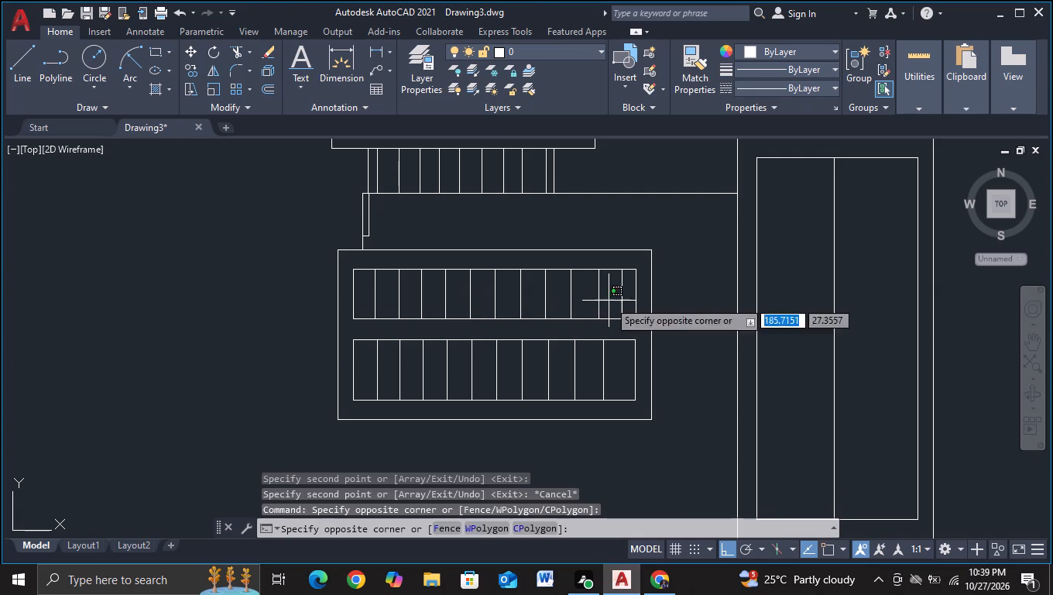
click(368, 297)
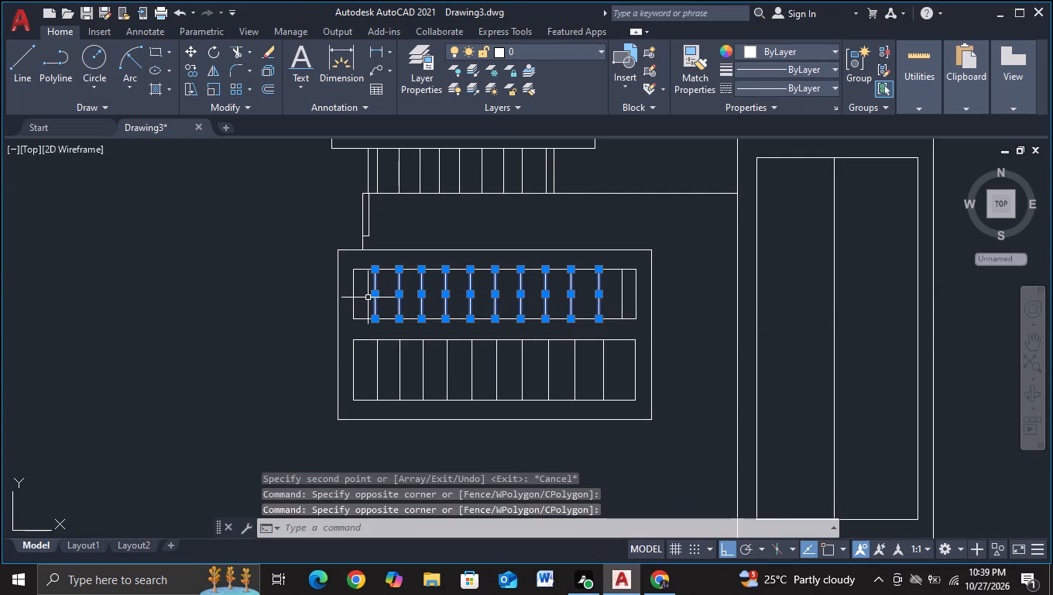
key(m)
click(426, 335)
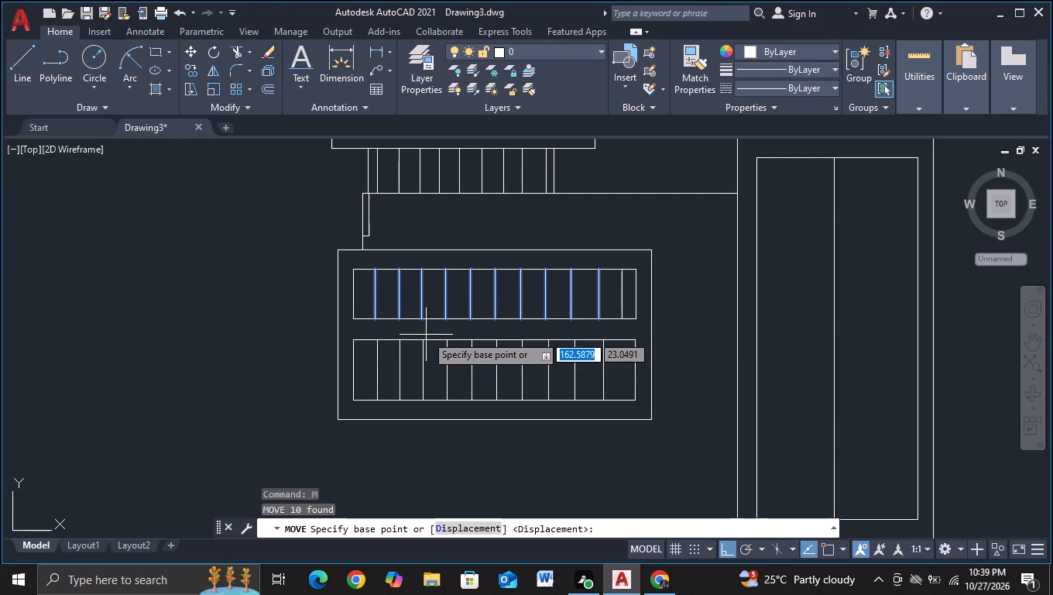
click(426, 335)
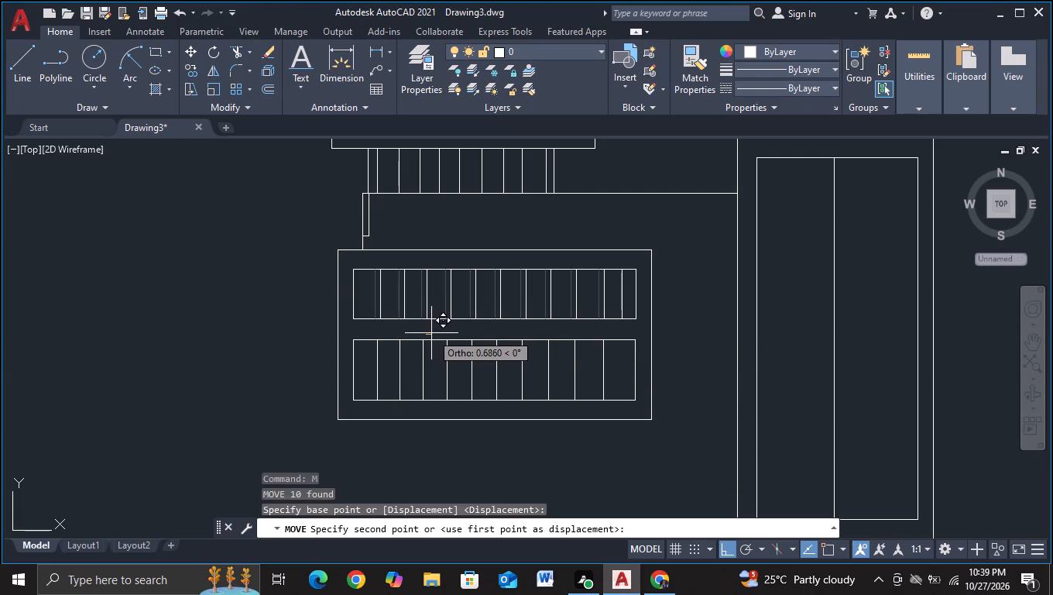
click(431, 333)
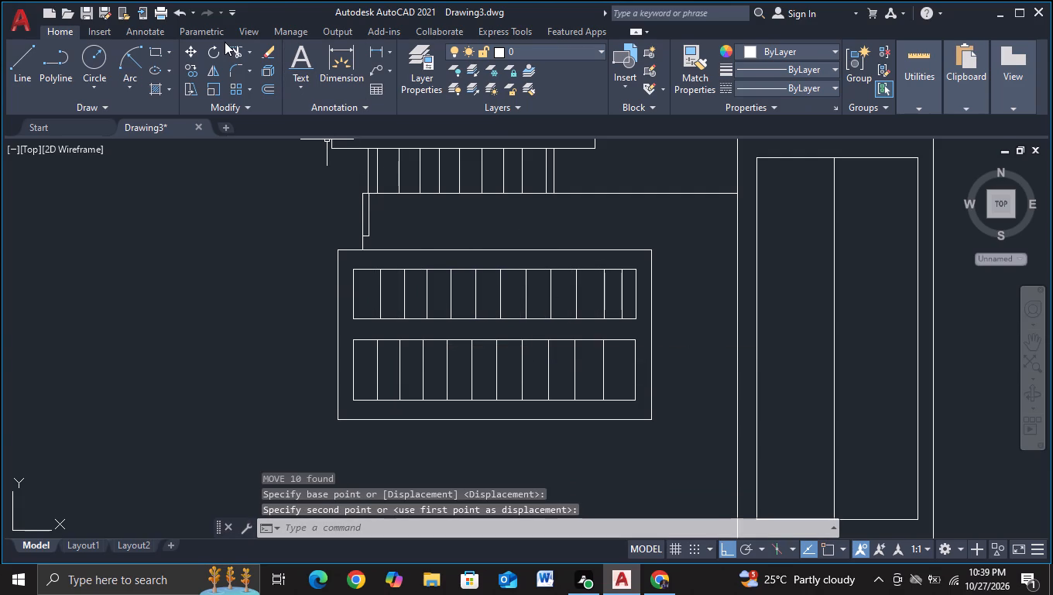
Trim away the extra rightmost divider in the upper panel.
click(230, 50)
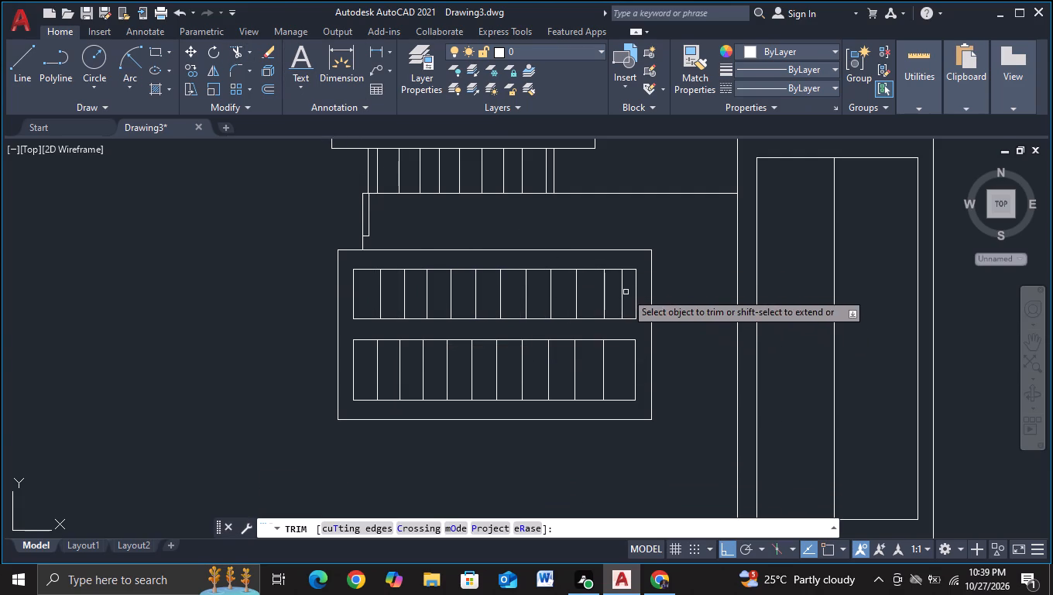
click(626, 292)
click(621, 293)
key(Escape)
Trim the short inner vertical and its small horizontal stub below the left end of the base line.
scroll(636, 349, down, 2)
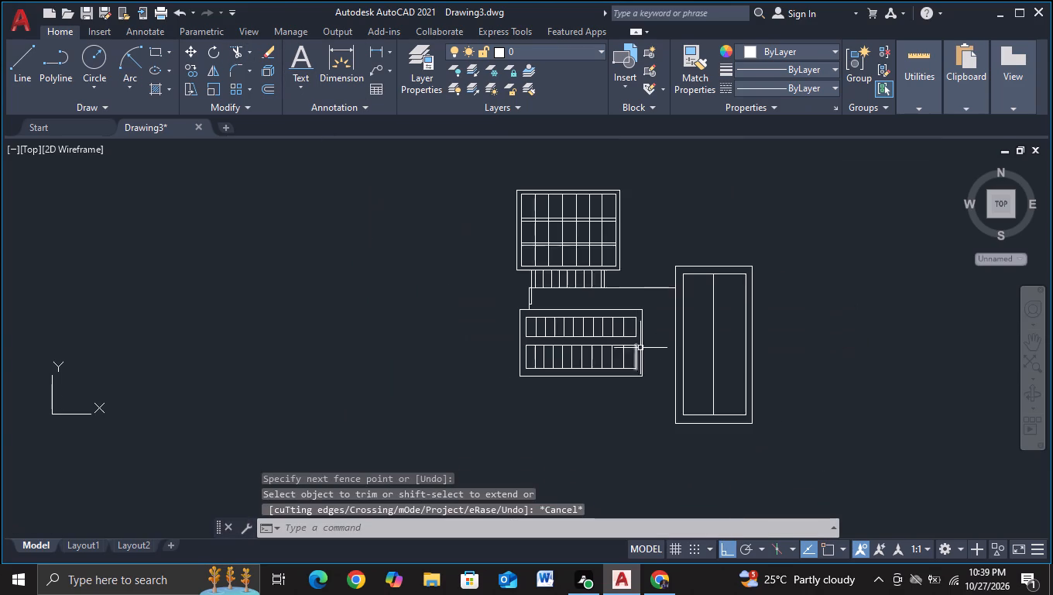
middle_drag(639, 303, 559, 340)
scroll(554, 340, up, 1)
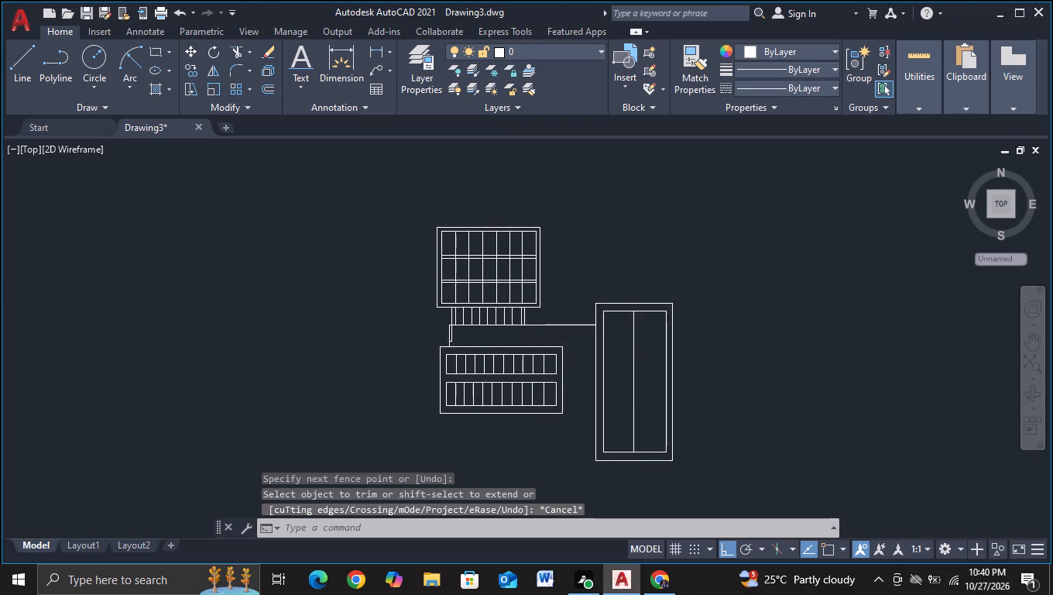
scroll(480, 337, up, 2)
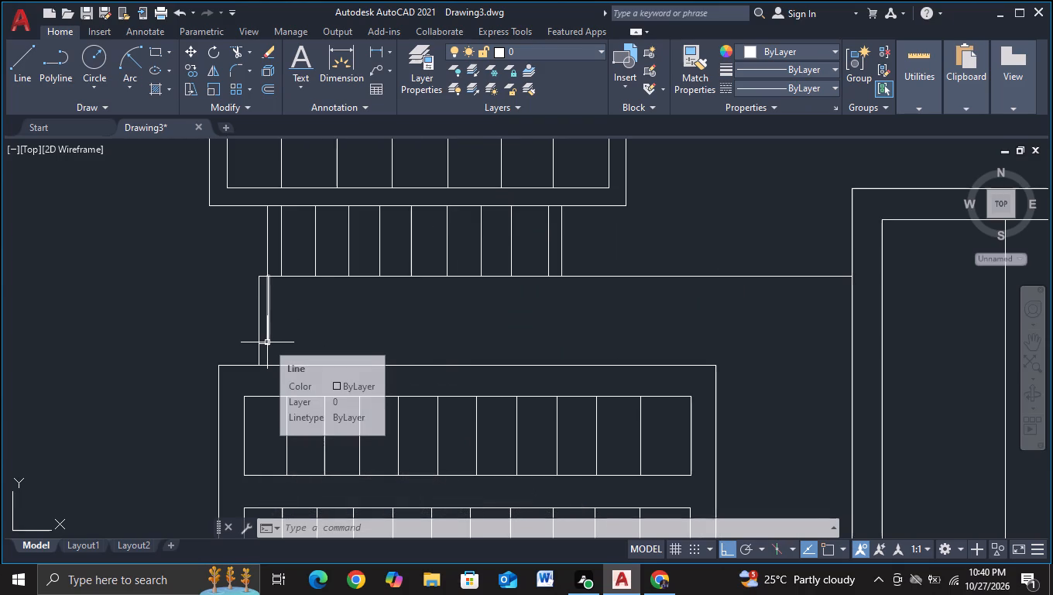
key(Escape)
click(233, 54)
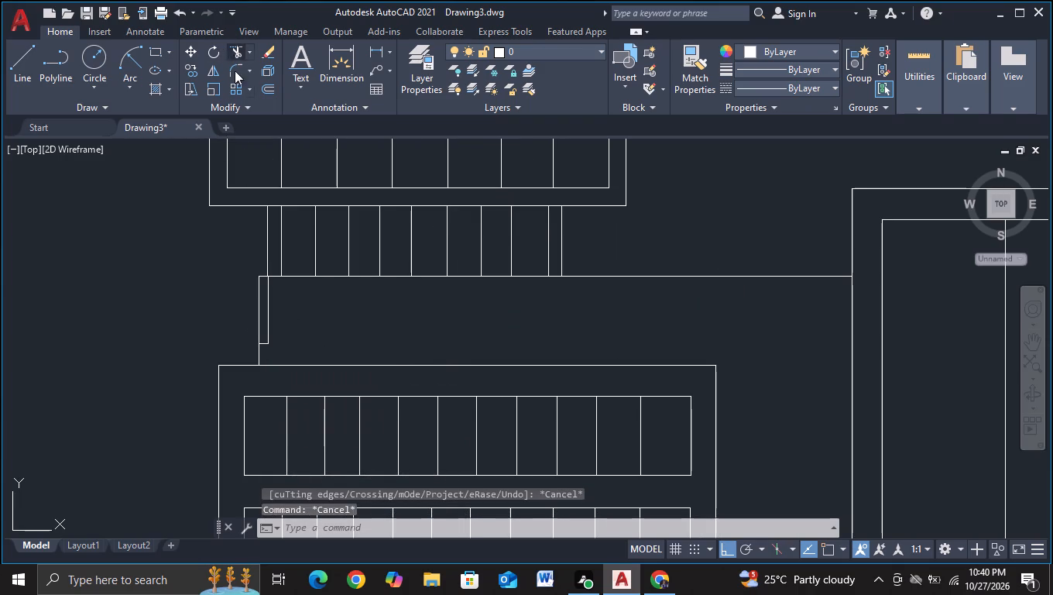
click(269, 344)
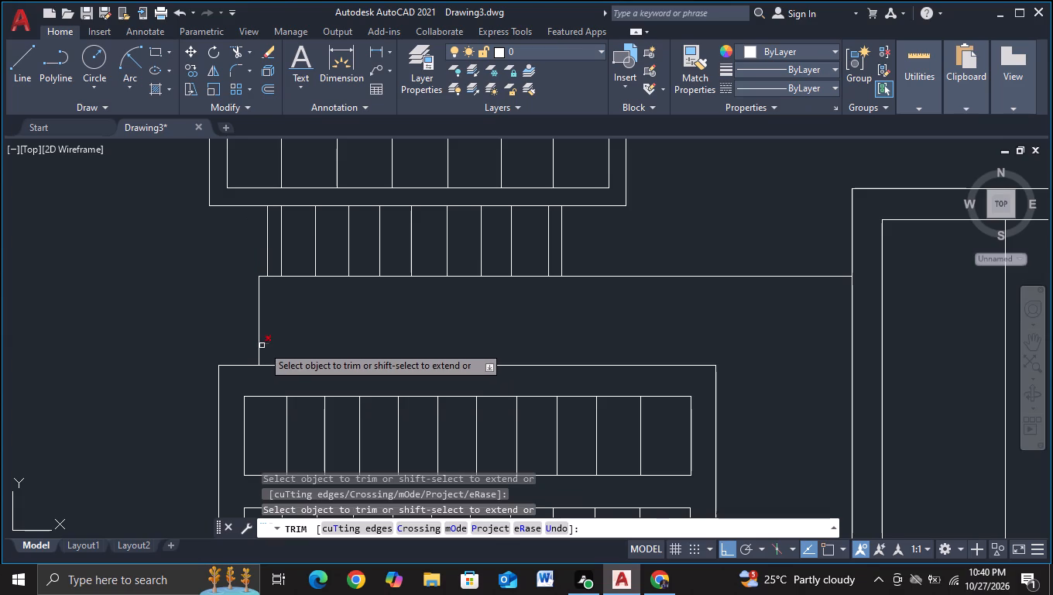
click(262, 345)
key(Escape)
Copy the two-segment vertical joining the base line and box eight times to the right, with the last near the box's right edge.
click(259, 347)
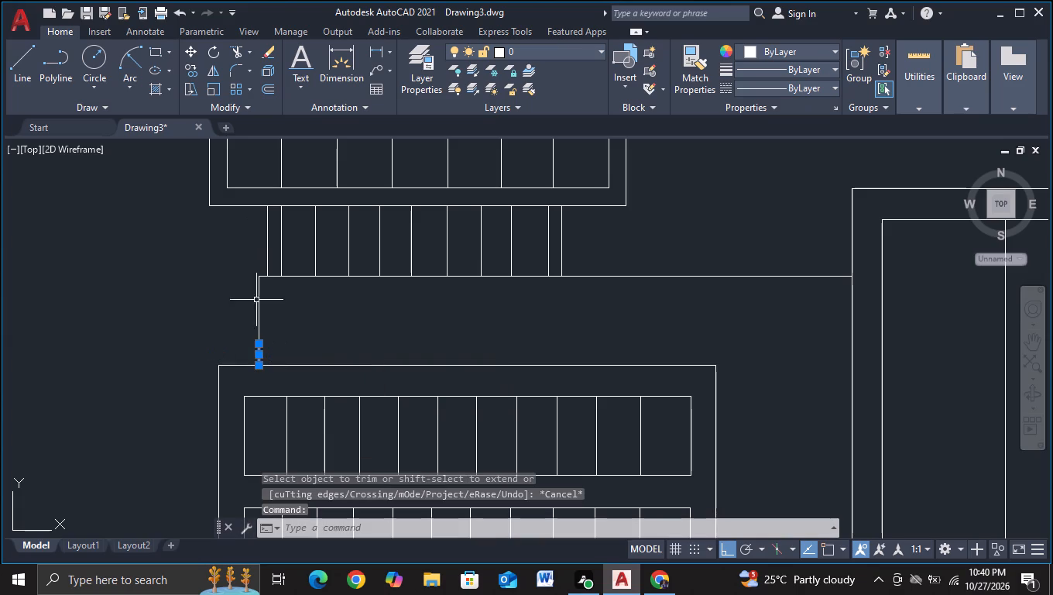
click(261, 297)
click(251, 303)
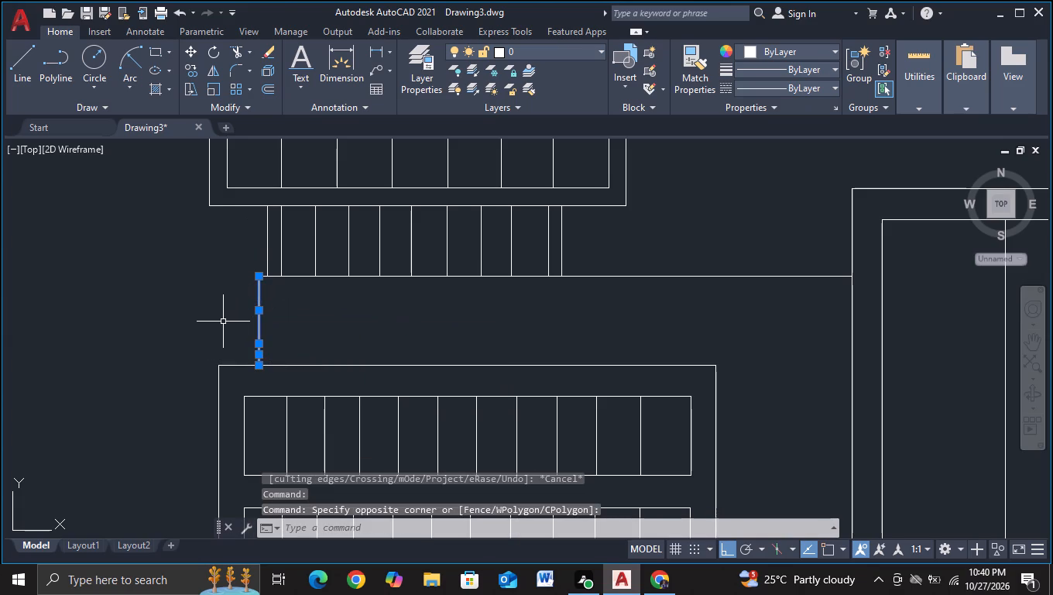
key(c)
click(316, 371)
click(349, 335)
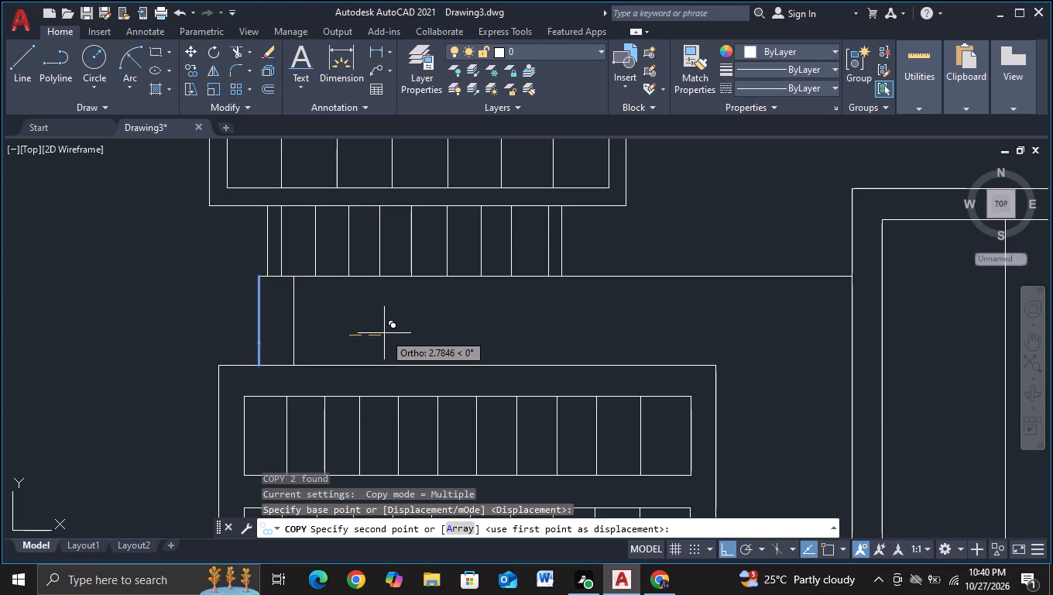
click(384, 333)
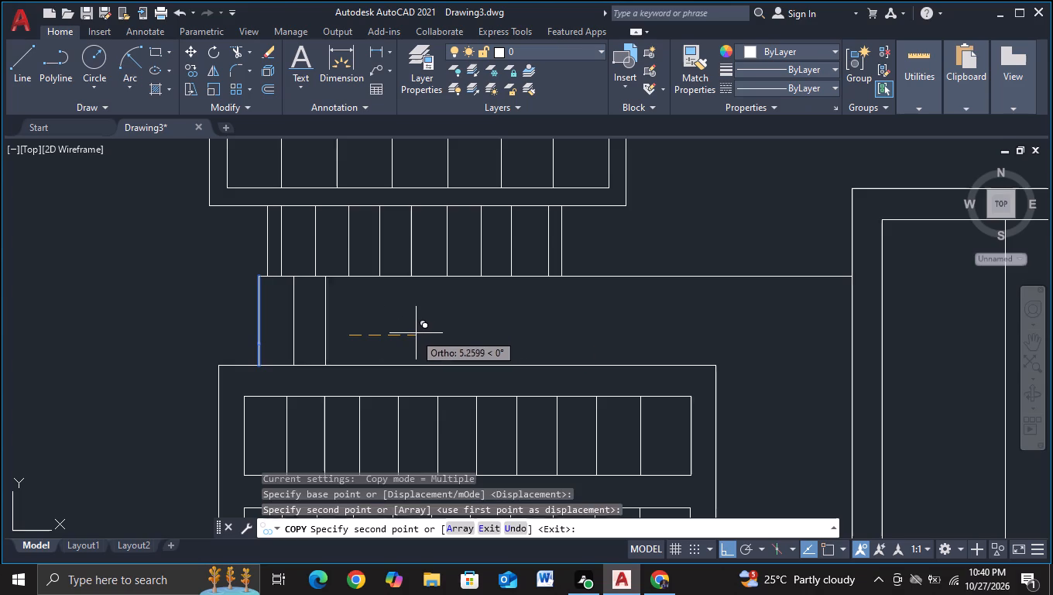
click(390, 334)
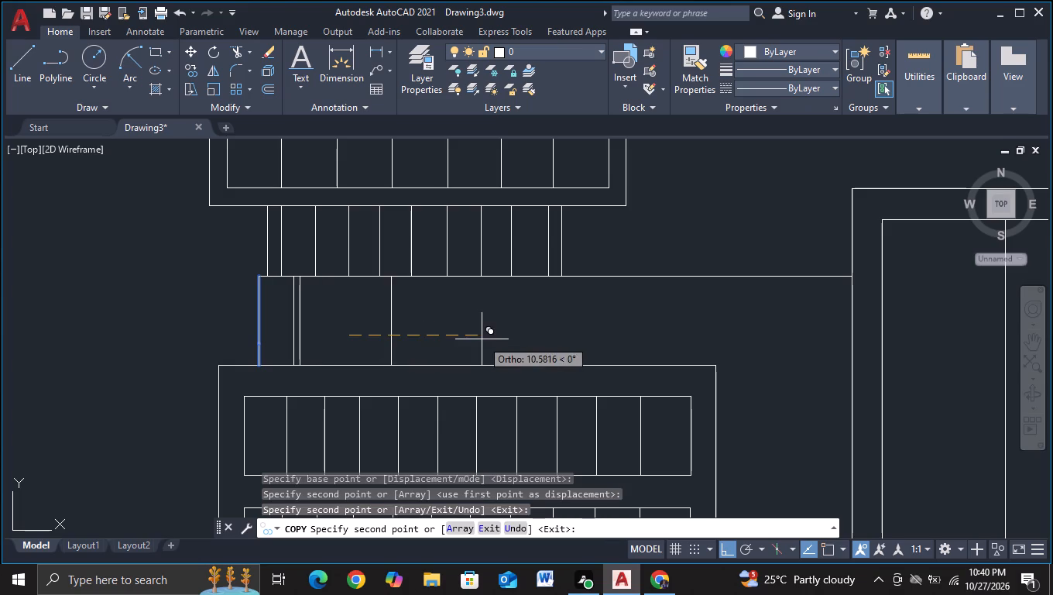
click(439, 337)
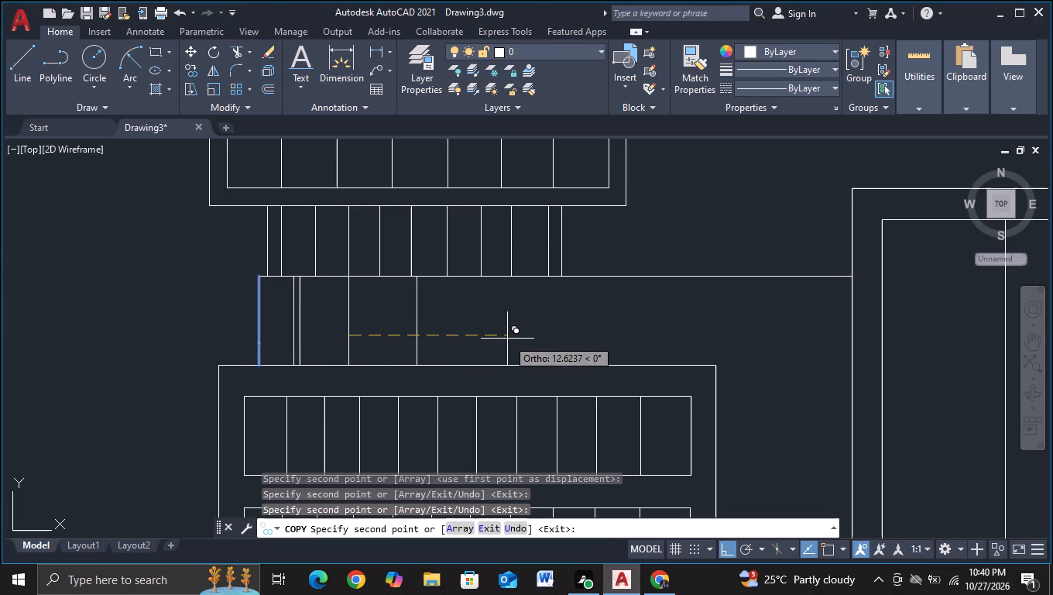
click(502, 340)
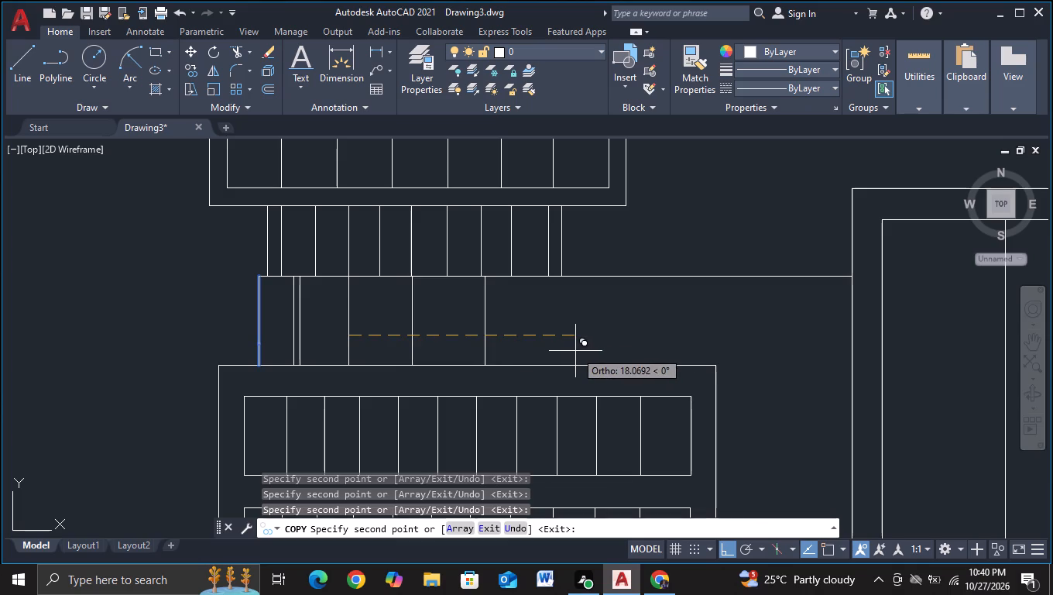
click(572, 351)
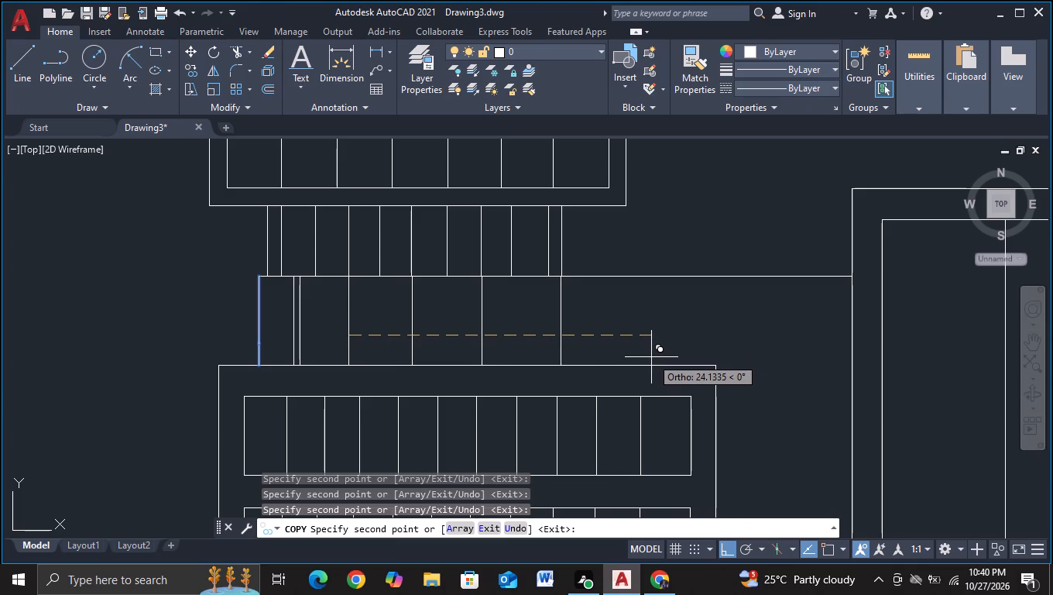
click(652, 357)
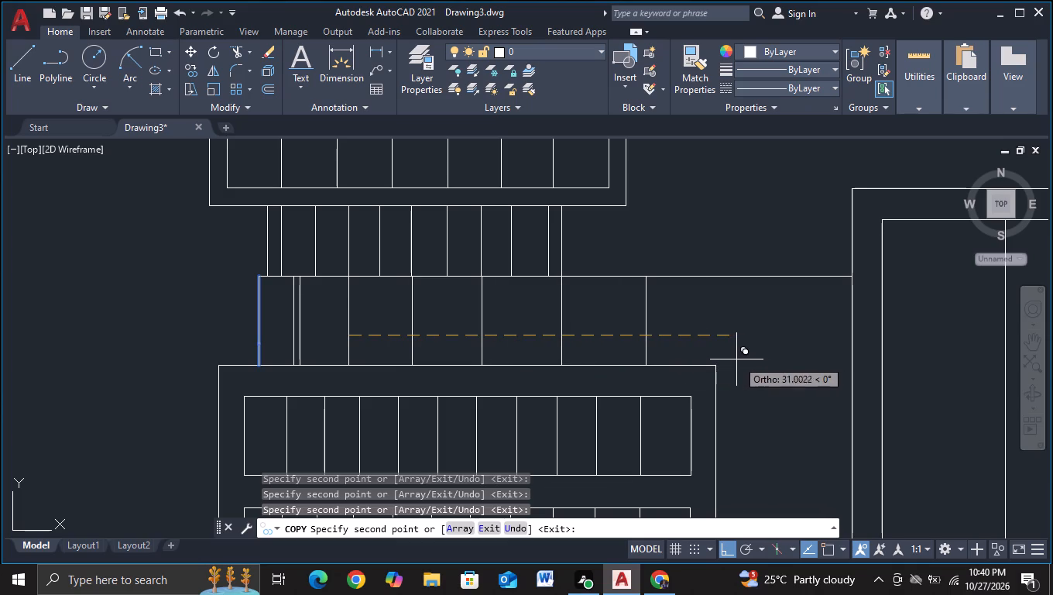
click(734, 359)
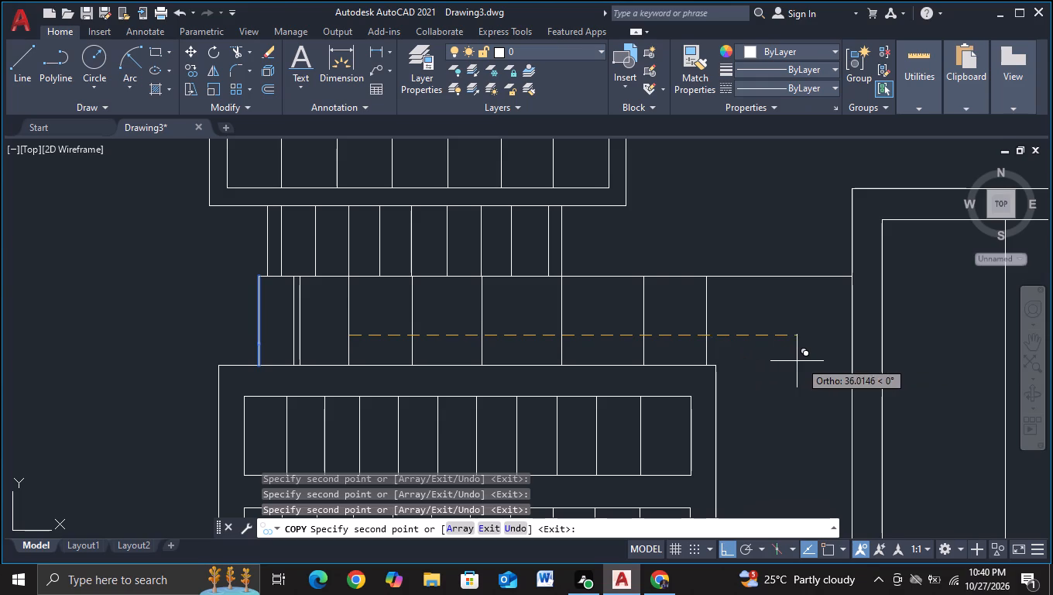
click(804, 360)
key(Escape)
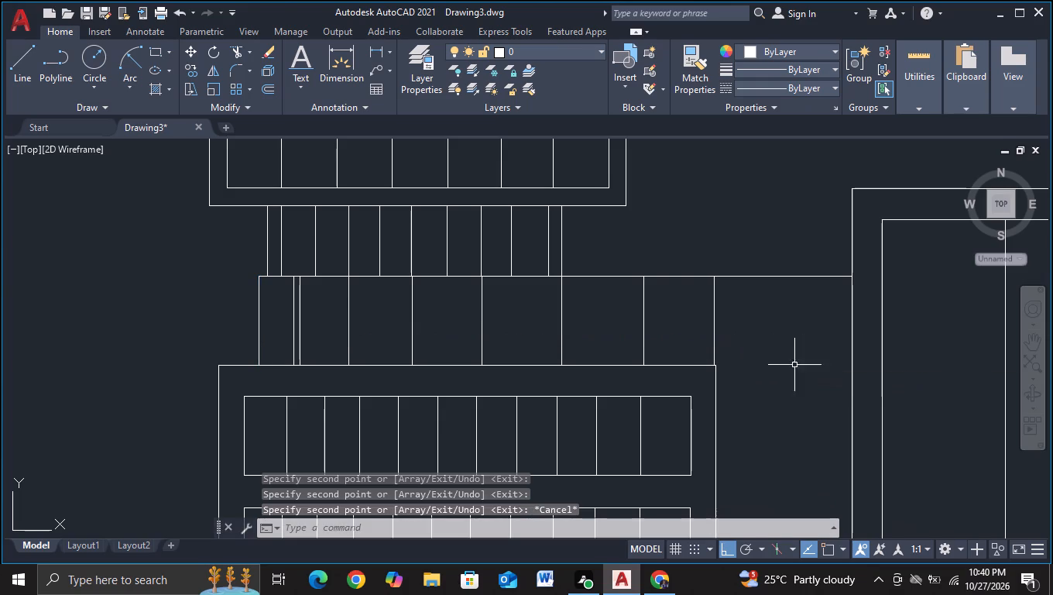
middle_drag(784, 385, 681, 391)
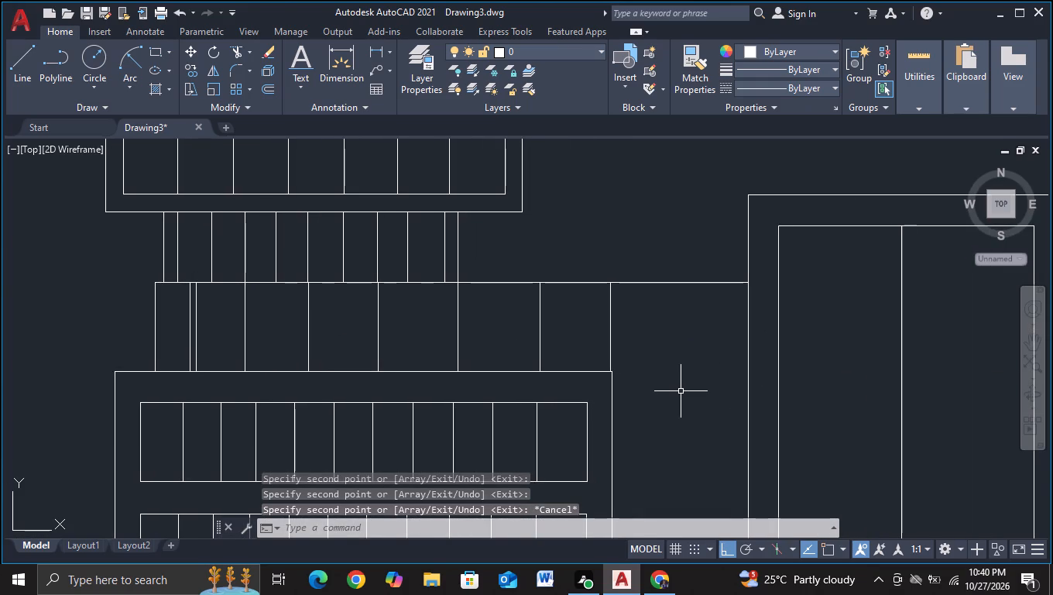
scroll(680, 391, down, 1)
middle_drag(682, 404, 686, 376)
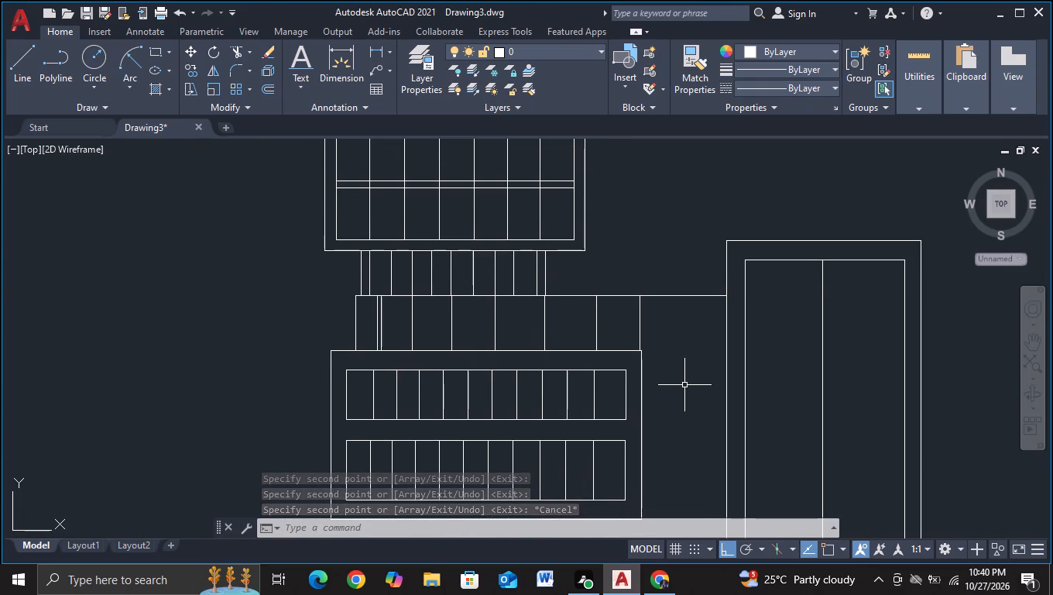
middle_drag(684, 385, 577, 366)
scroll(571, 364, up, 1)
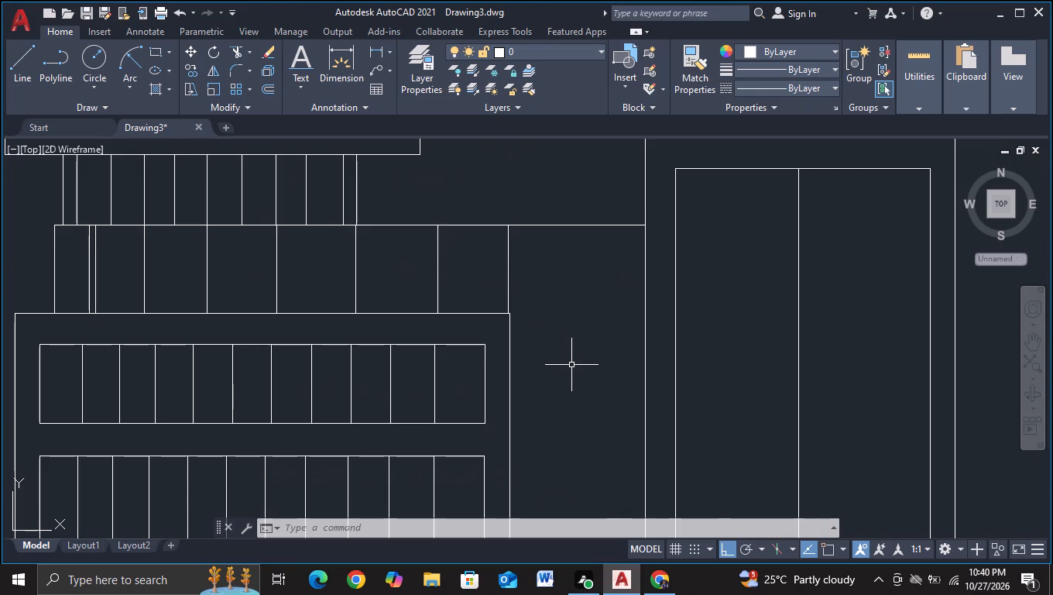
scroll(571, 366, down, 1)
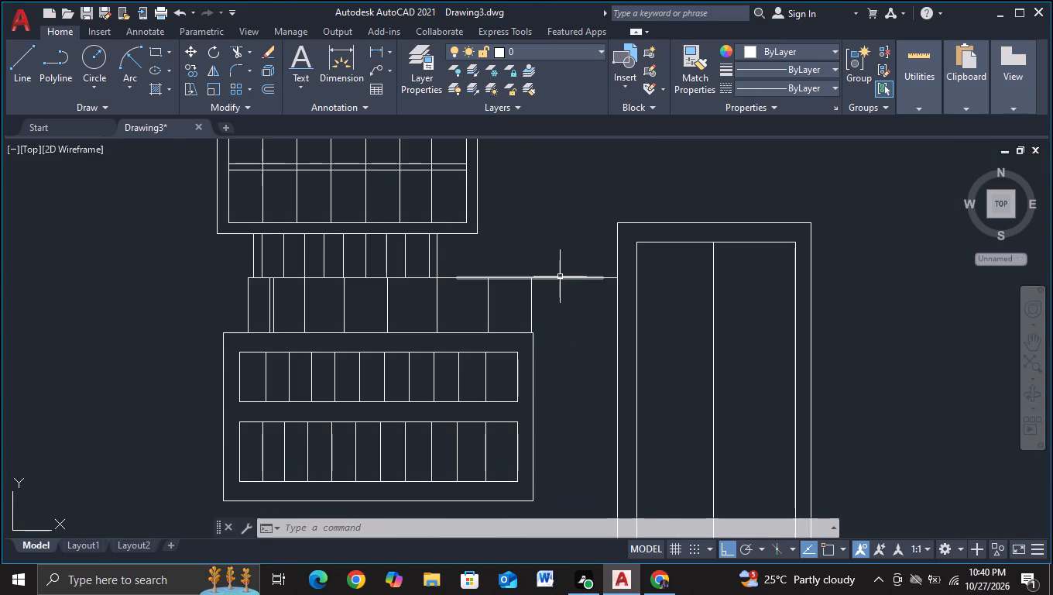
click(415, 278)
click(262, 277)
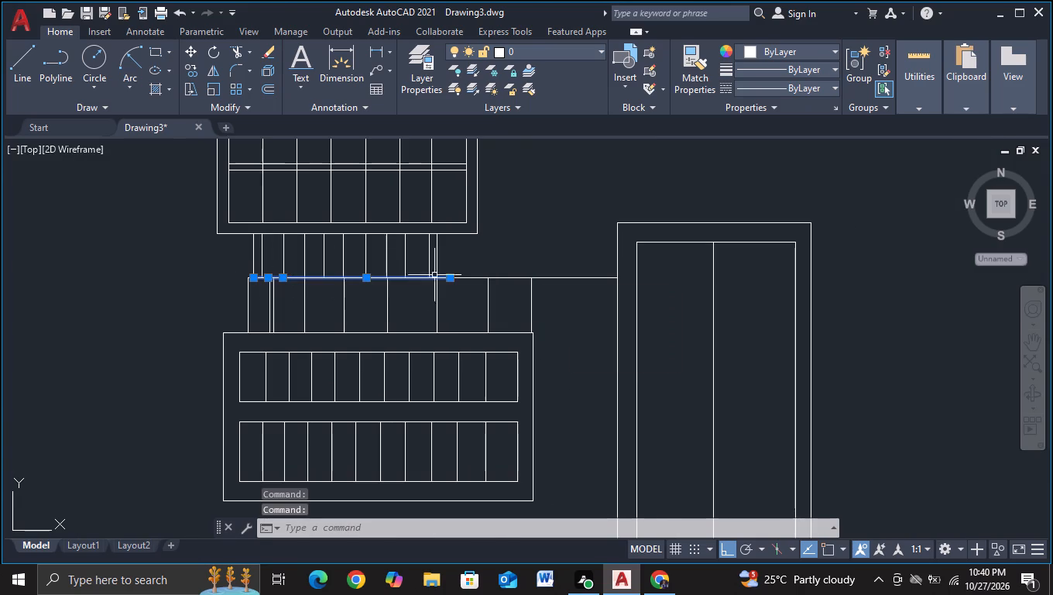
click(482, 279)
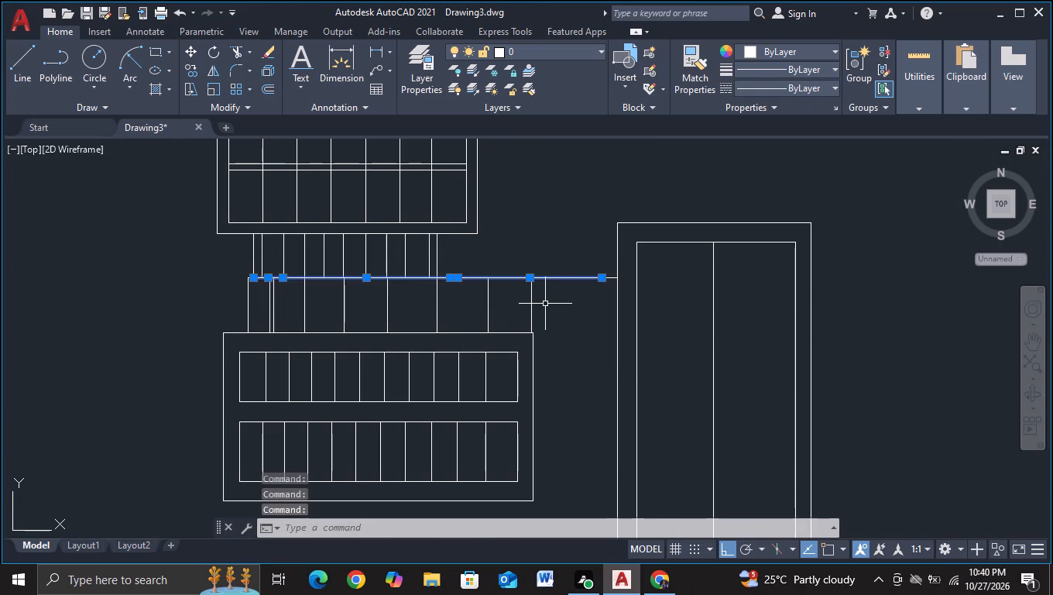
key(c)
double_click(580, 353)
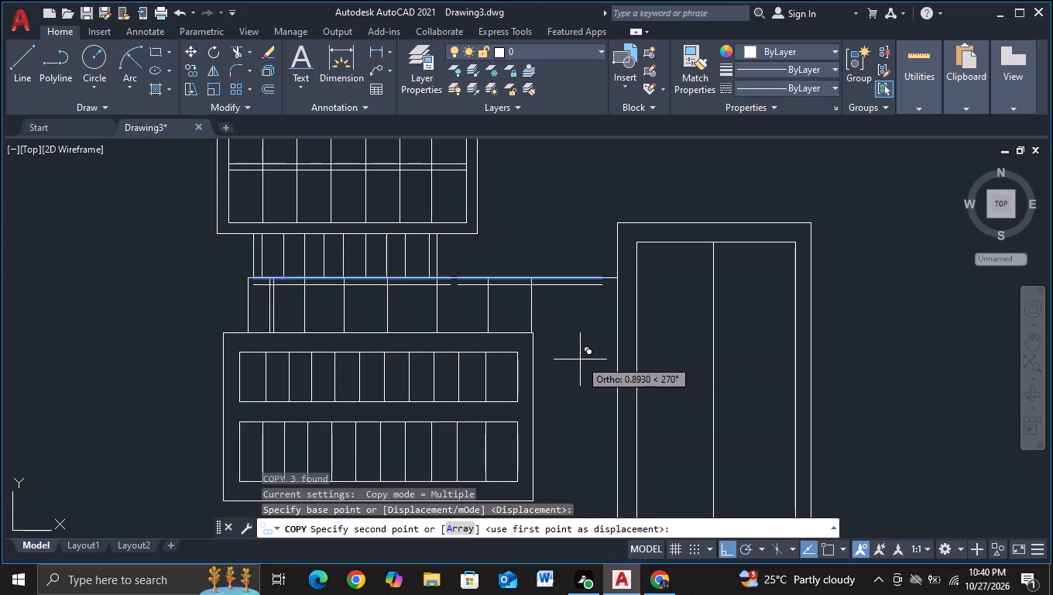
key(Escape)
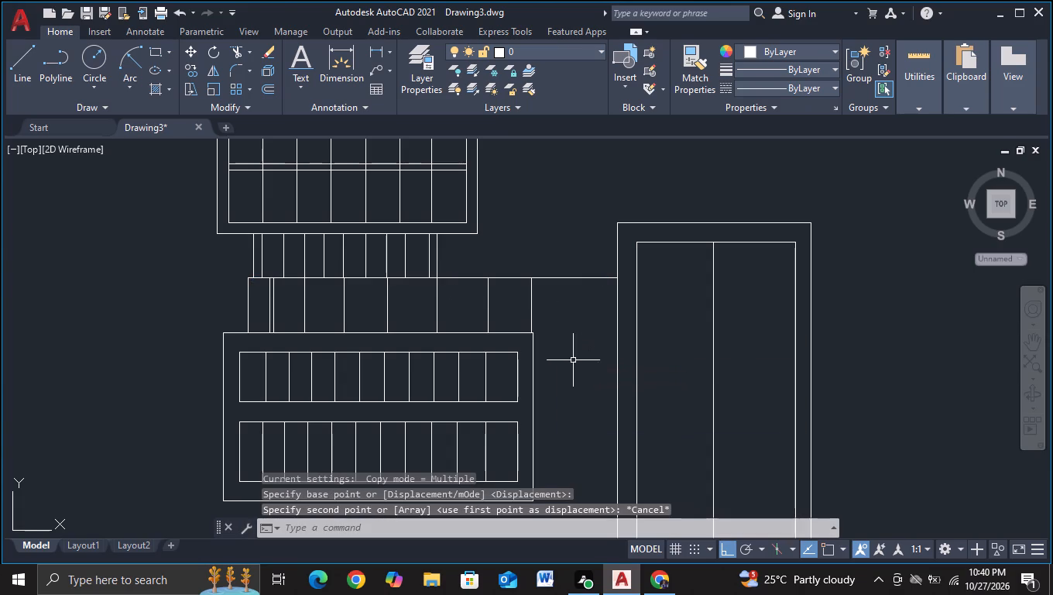
Copy all five base line segments downward three times, at about 0.94, 1.2 and 2.3 units below the original line.
scroll(261, 290, up, 2)
click(234, 258)
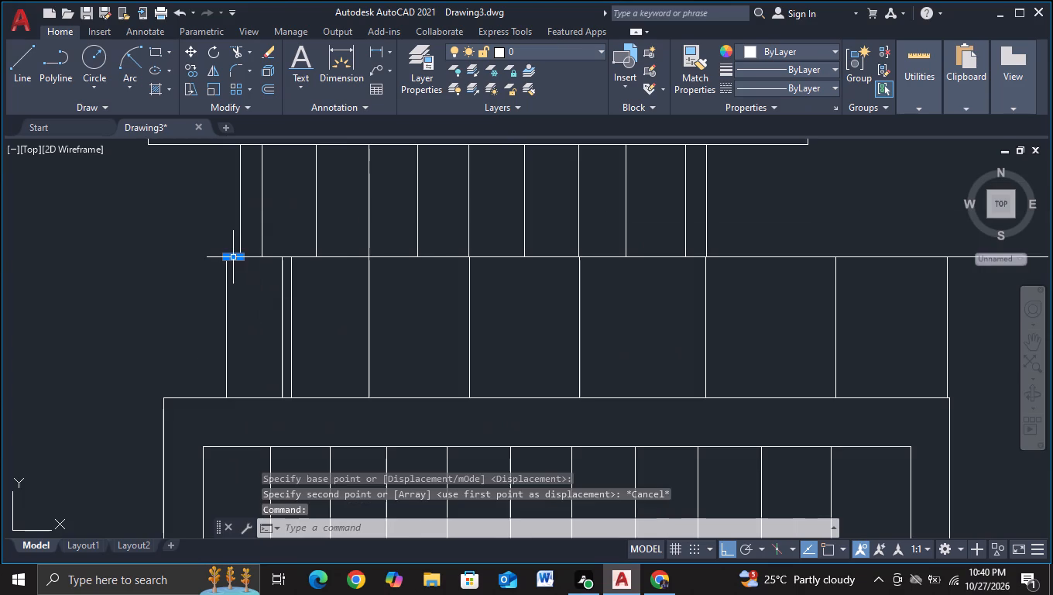
click(270, 258)
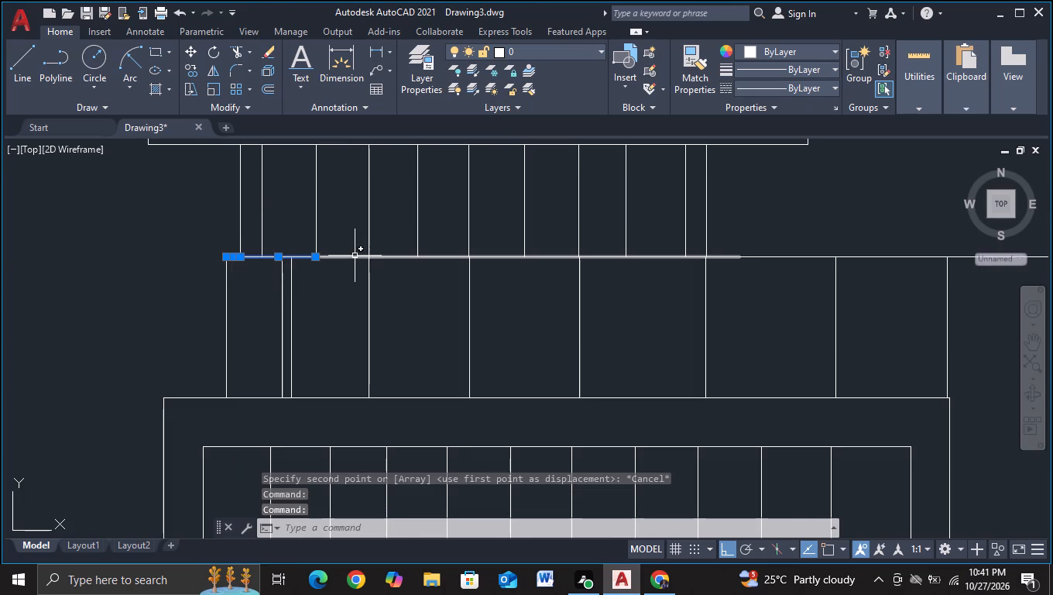
click(355, 256)
click(753, 255)
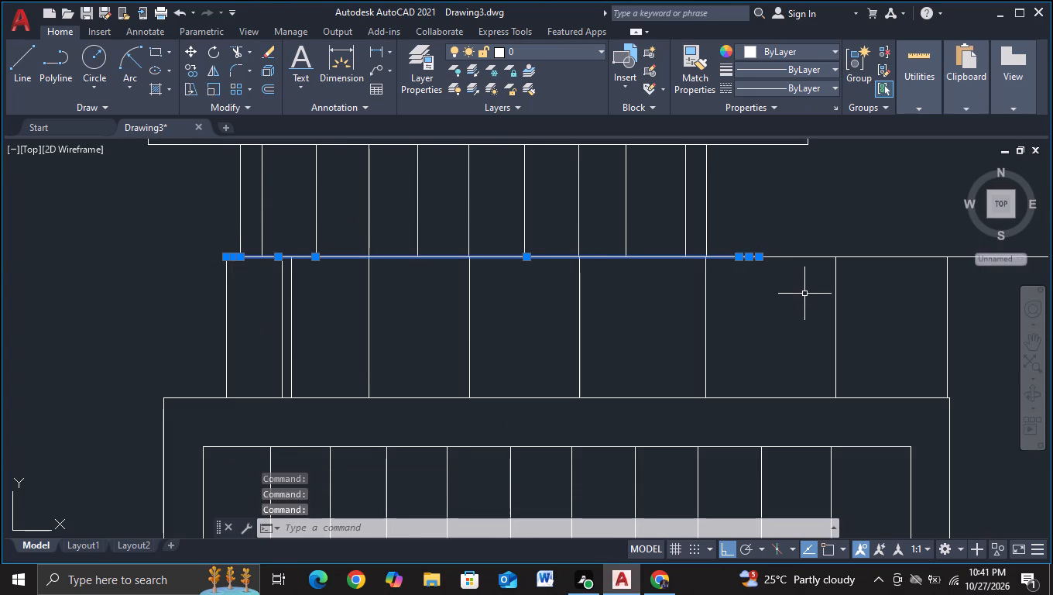
middle_drag(804, 294, 609, 354)
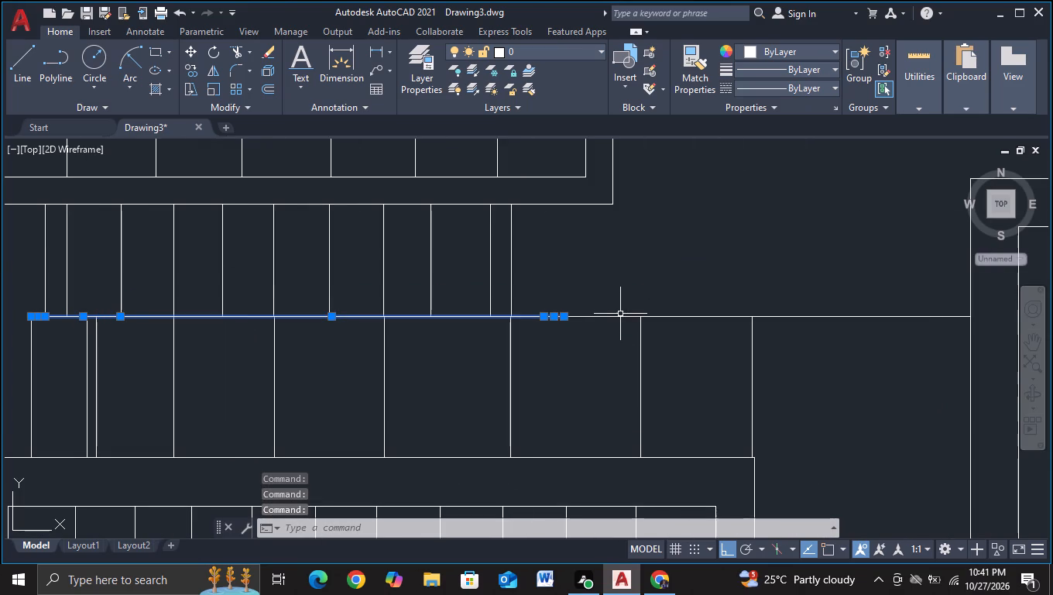
click(620, 316)
key(c)
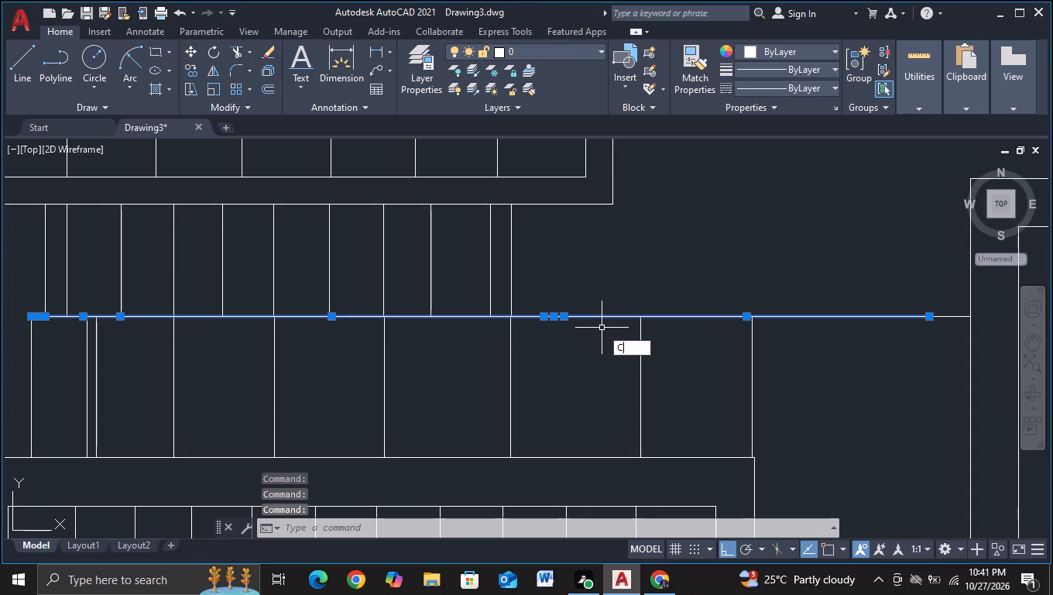
click(647, 380)
click(803, 372)
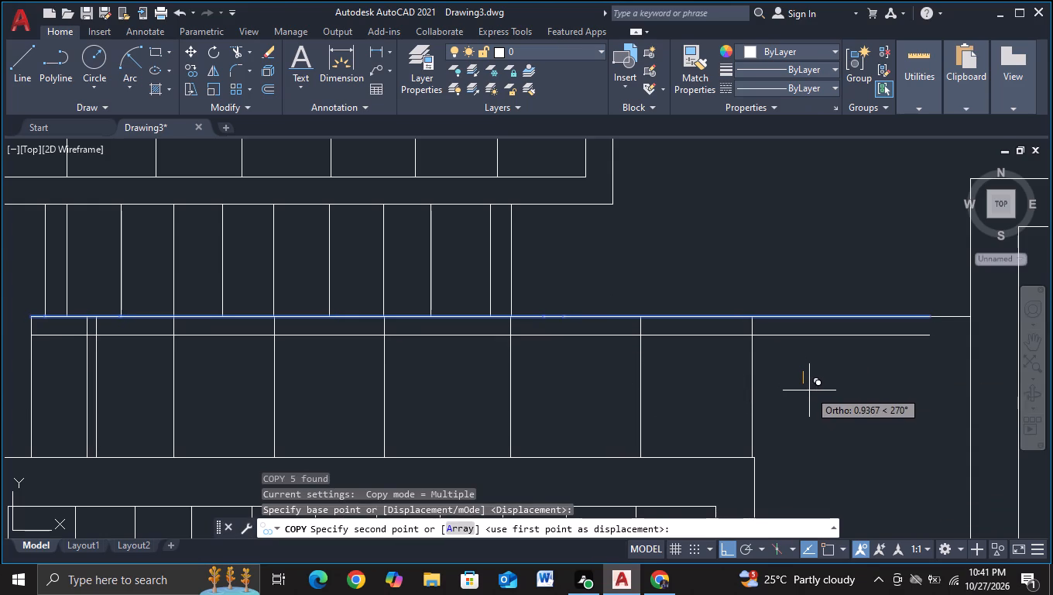
click(809, 390)
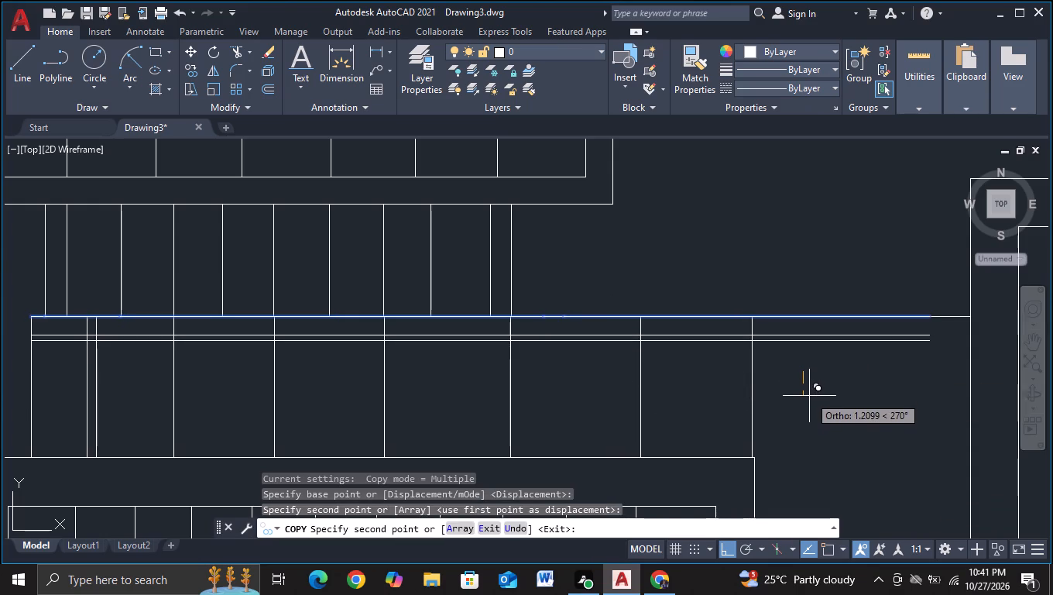
click(809, 396)
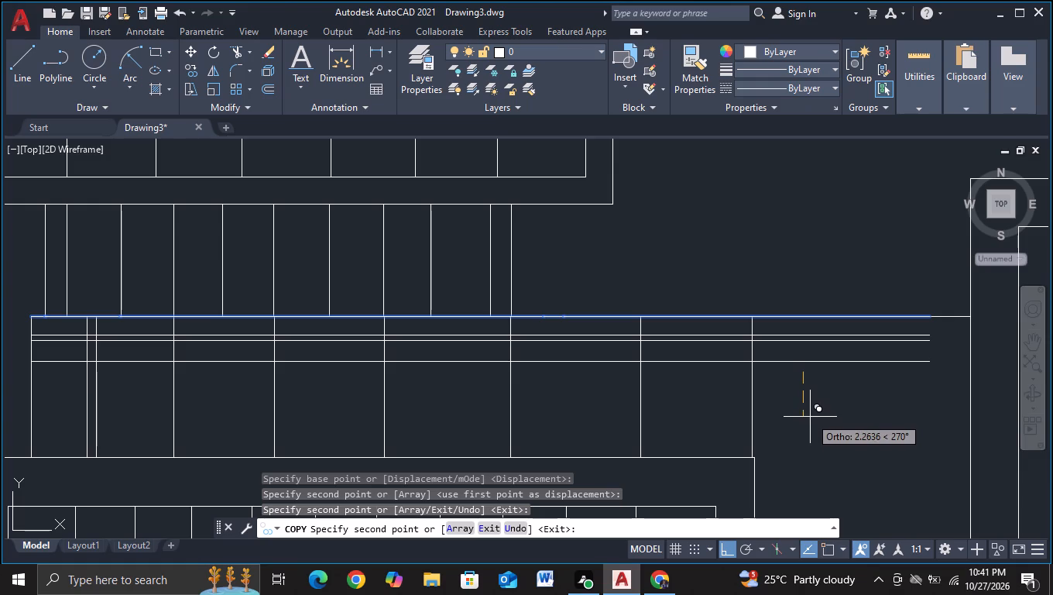
click(810, 417)
key(Escape)
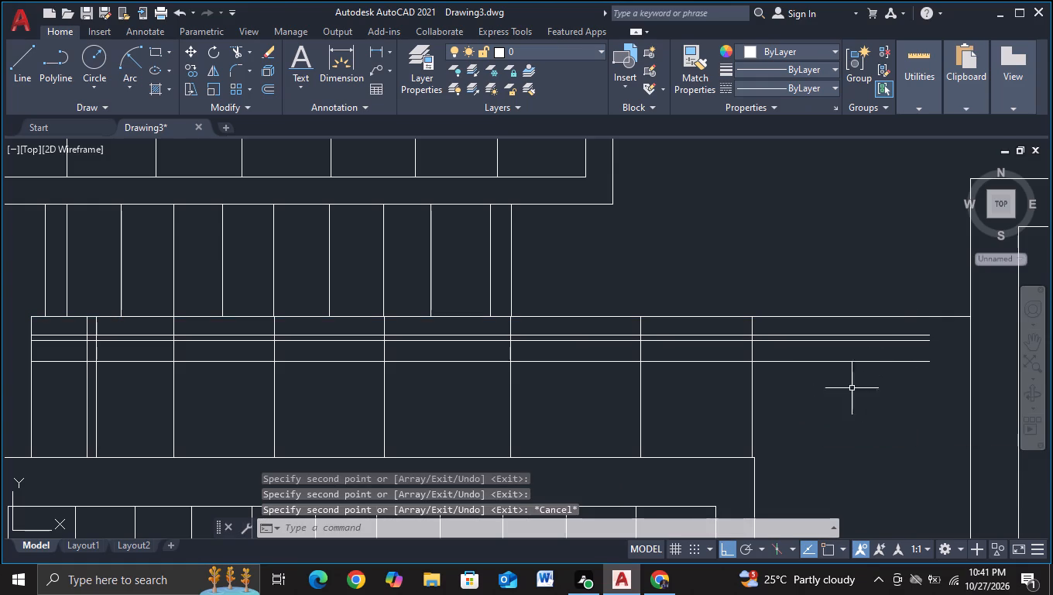
Extend the three copied horizontals rightward to the outer left edge of the double-line rectangle.
key(e)
click(880, 443)
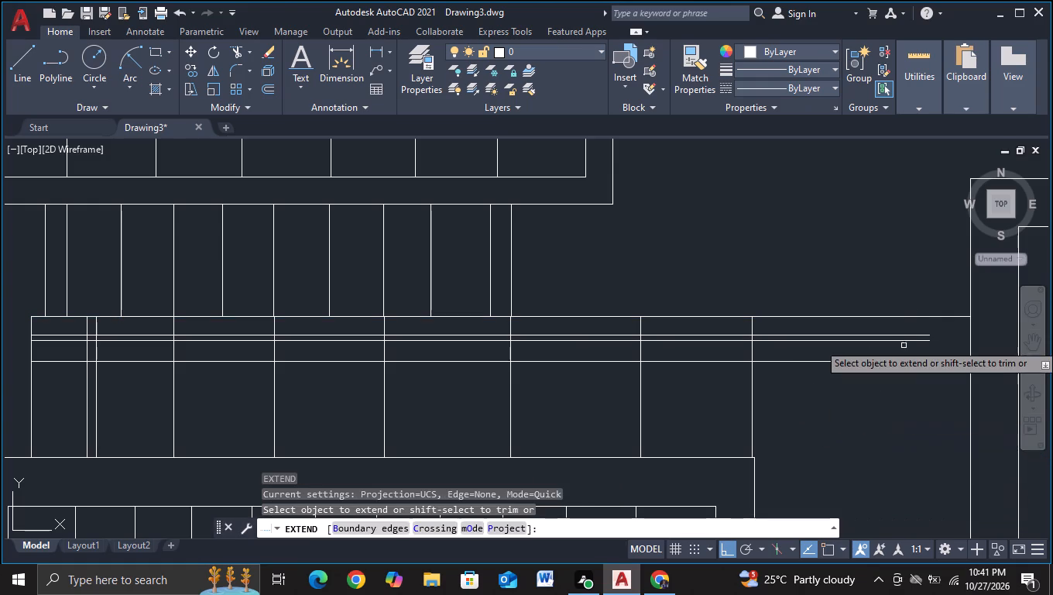
click(907, 328)
click(904, 380)
key(Escape)
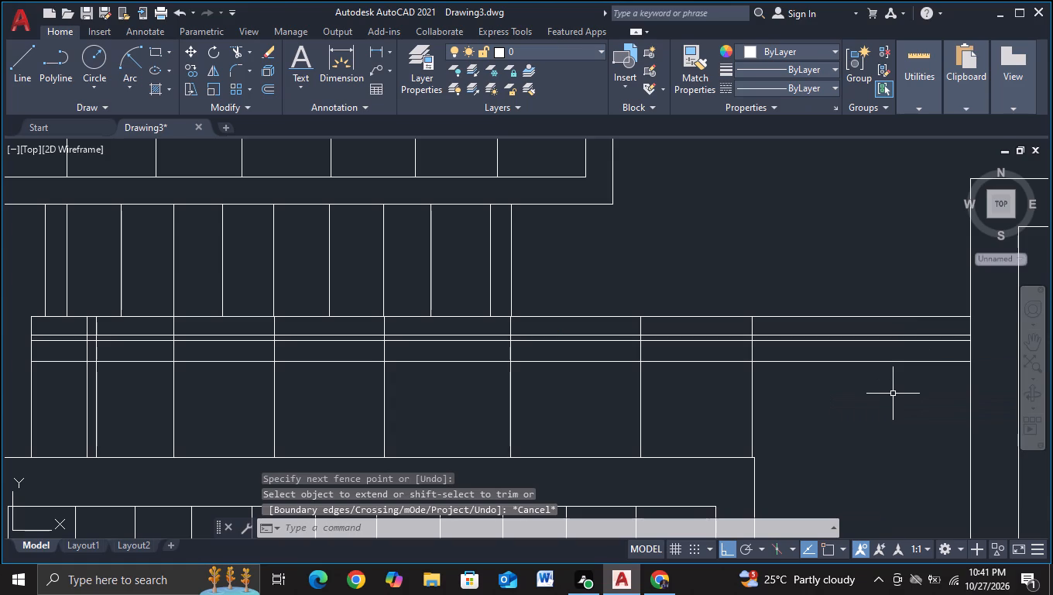
key(Escape)
click(856, 329)
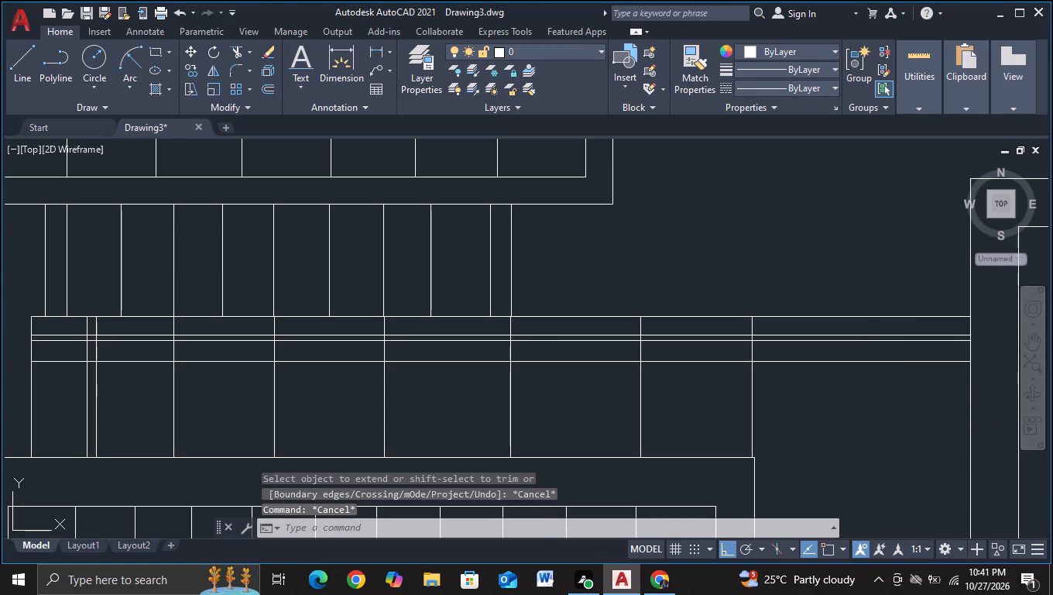
click(848, 406)
key(Escape)
With object snap on, draw a horizontal line about 18 units long from the lower box's top-right corner across the double-line rectangle's left side.
click(9, 91)
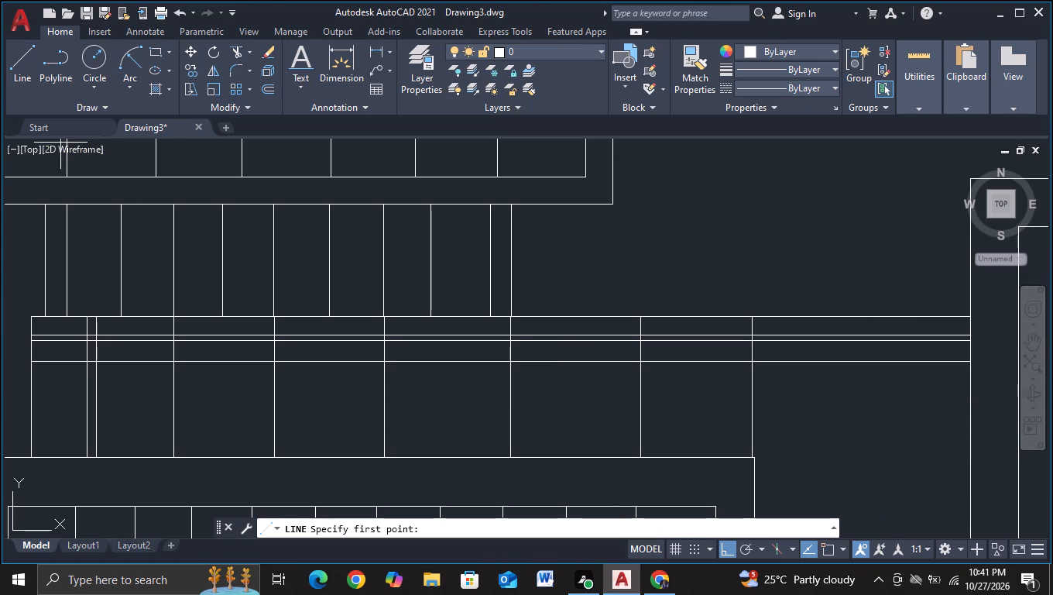
middle_drag(802, 452, 561, 408)
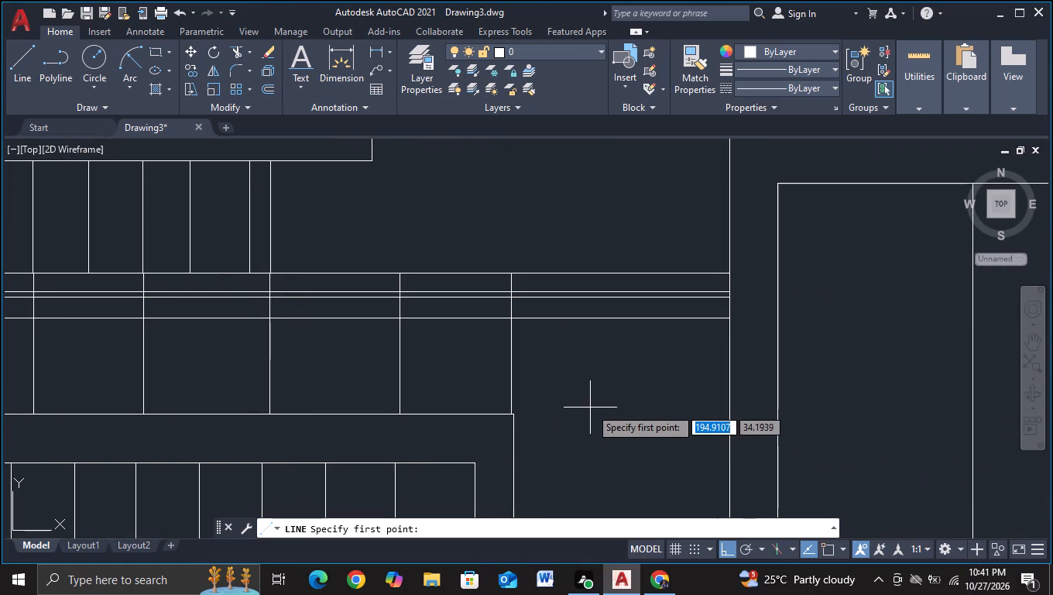
key(F3)
click(509, 414)
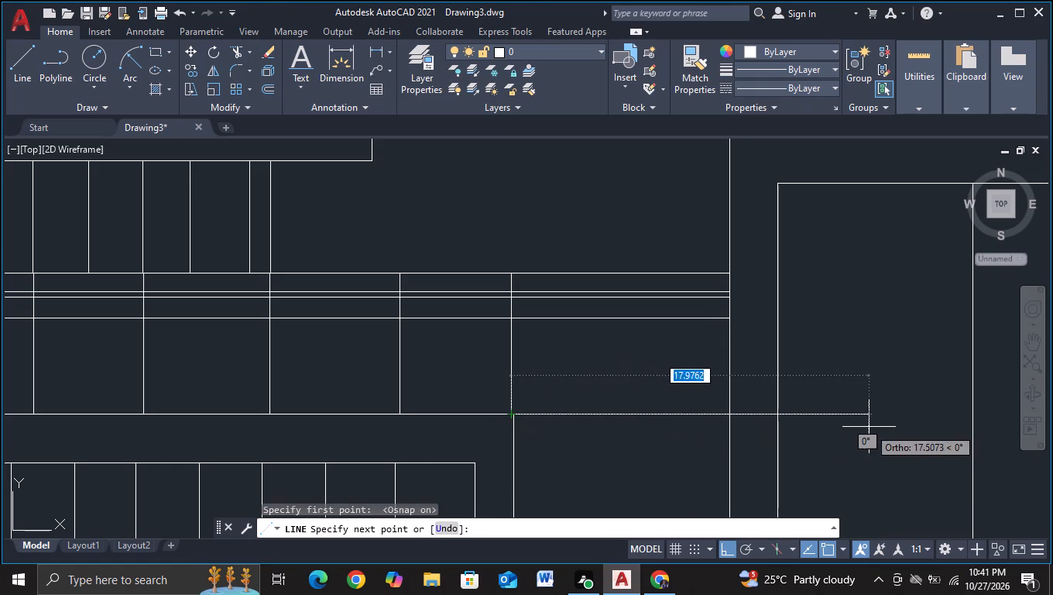
click(869, 427)
key(Escape)
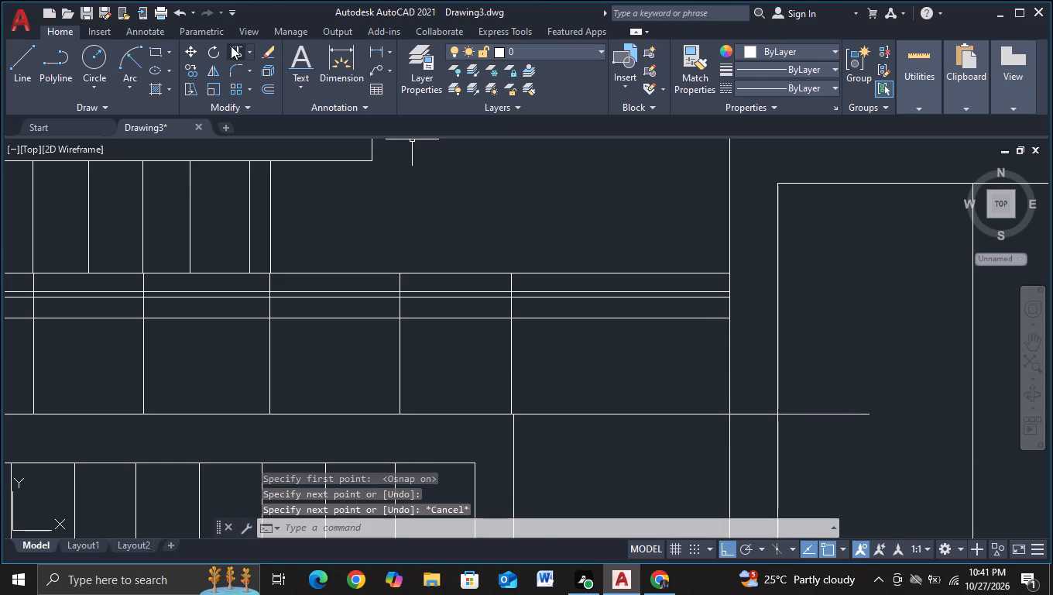
Trim the new horizontal line back to the outer left edge of the double-line rectangle.
click(231, 46)
click(745, 388)
click(755, 429)
drag(840, 392, 841, 400)
click(852, 461)
key(Escape)
click(635, 445)
middle_drag(635, 445, 616, 356)
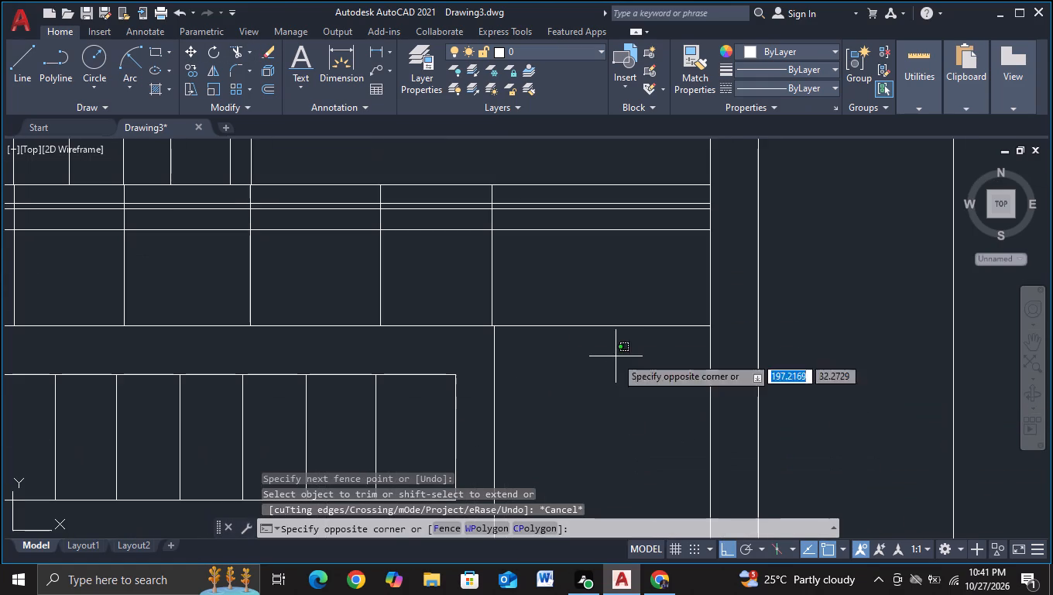
key(Escape)
Copy the short horizontal between the lower box and double-line rectangle nine times downward, with the last near the box's bottom edge.
click(603, 327)
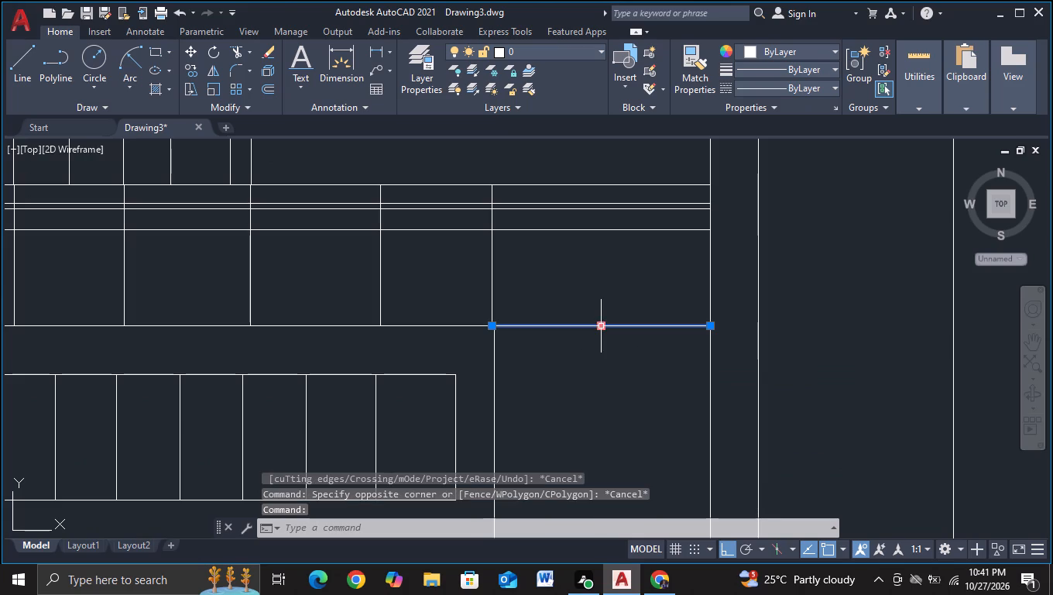
key(c)
double_click(661, 376)
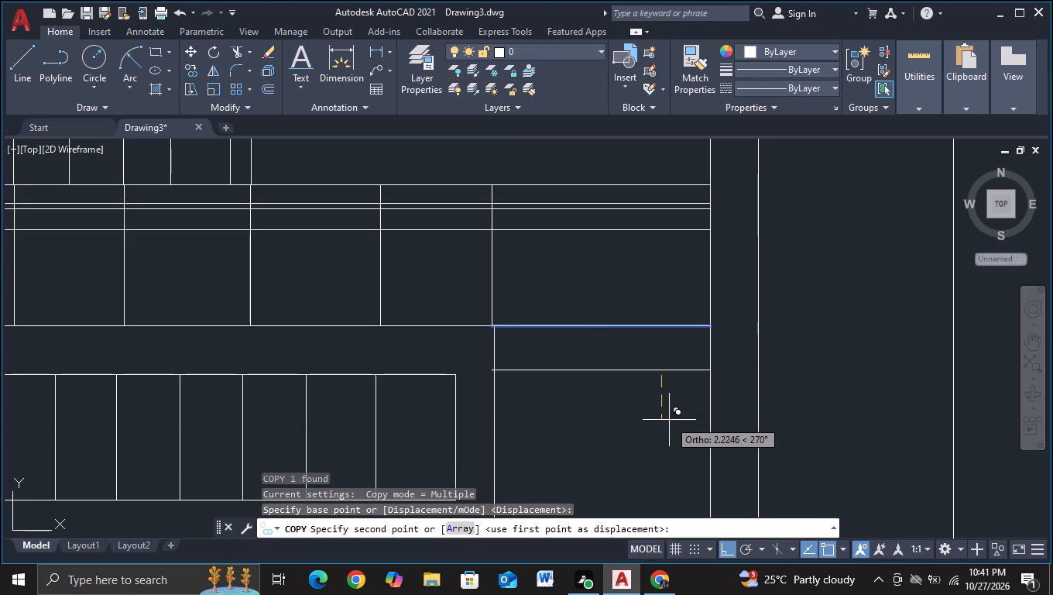
click(669, 420)
middle_drag(669, 453, 667, 336)
click(667, 352)
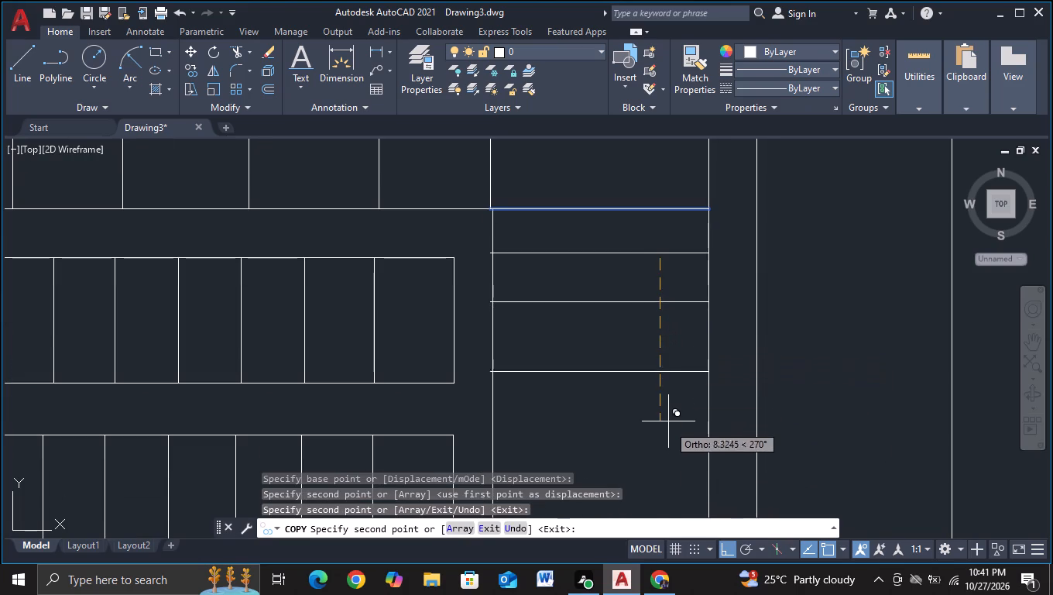
click(668, 399)
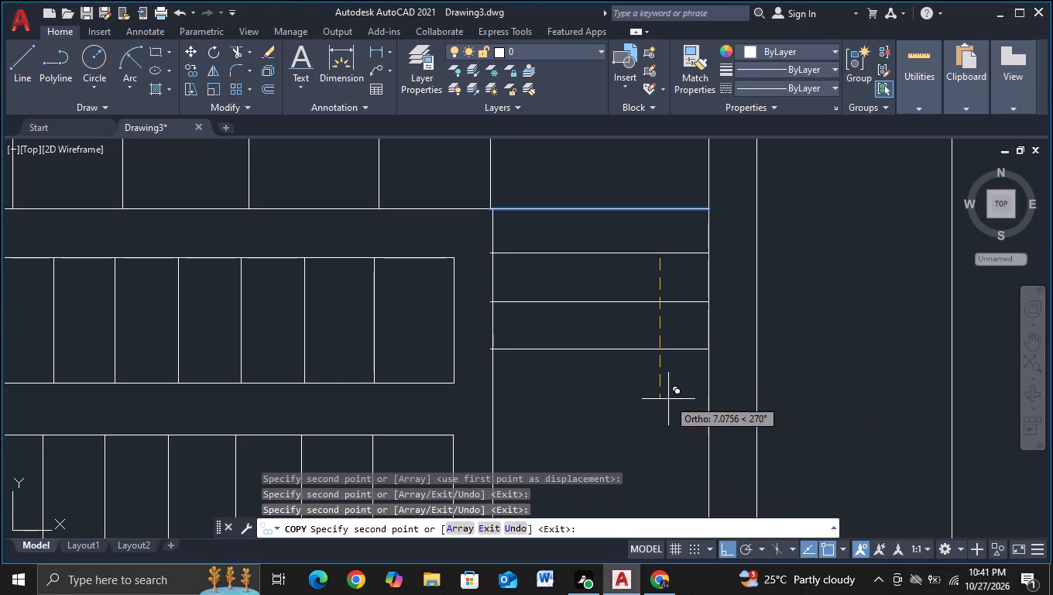
middle_drag(668, 399, 656, 291)
scroll(669, 393, up, 1)
scroll(656, 328, down, 1)
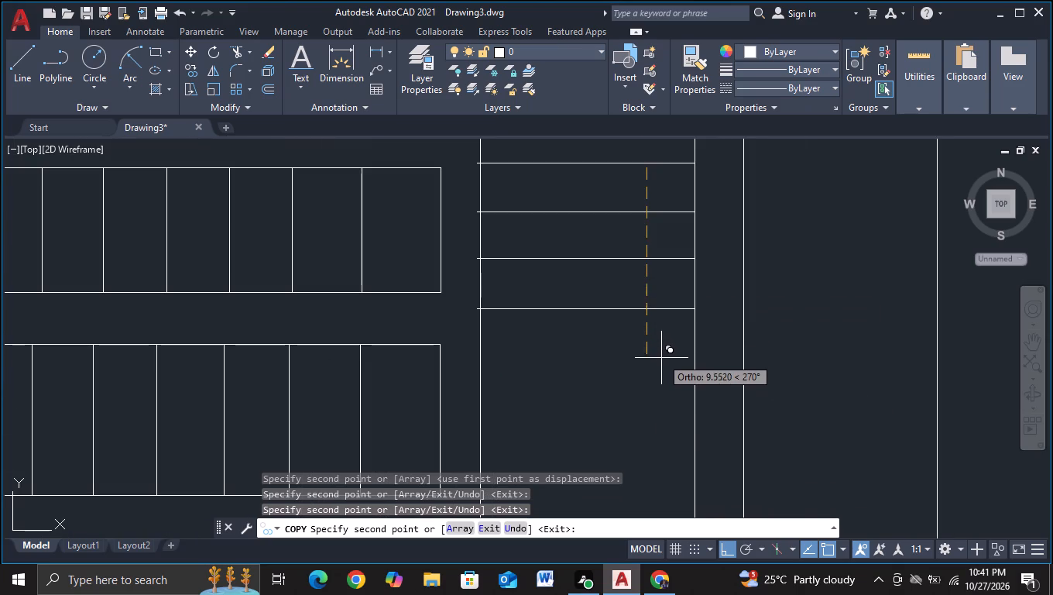
click(661, 355)
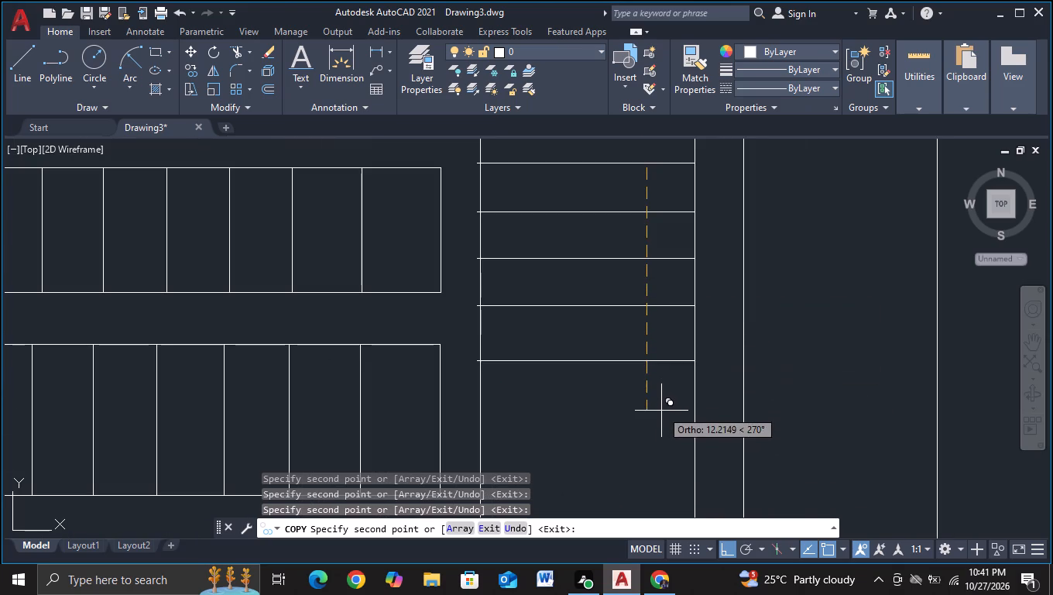
click(662, 404)
middle_drag(662, 402, 663, 277)
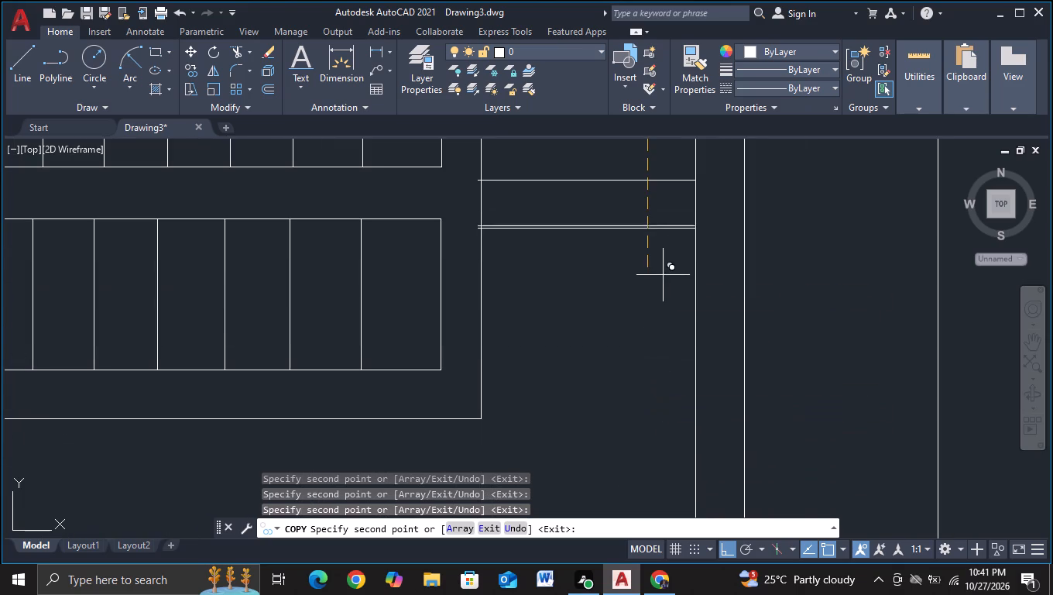
click(669, 324)
click(669, 372)
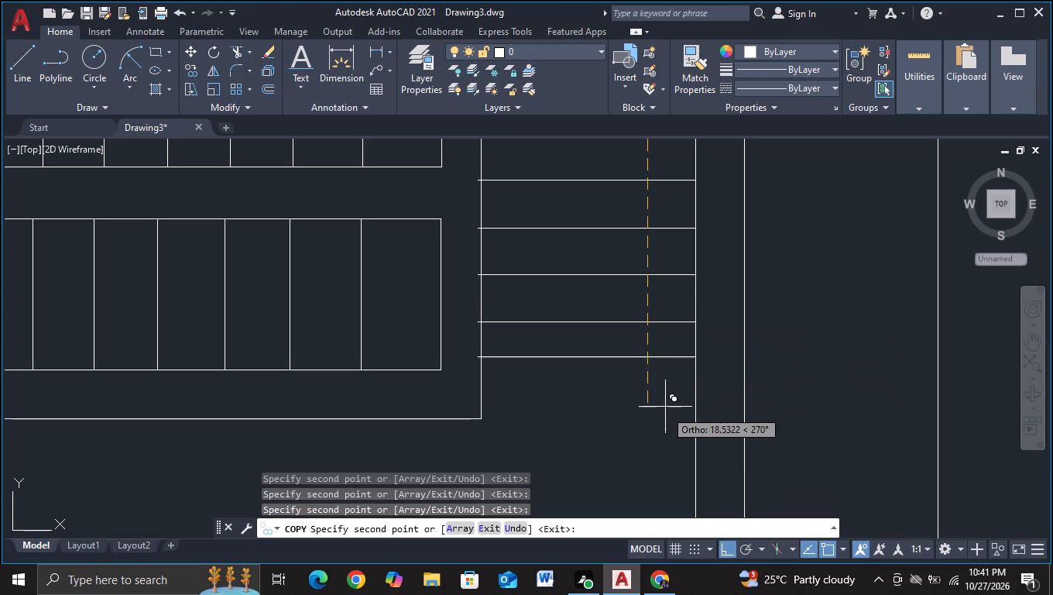
click(665, 418)
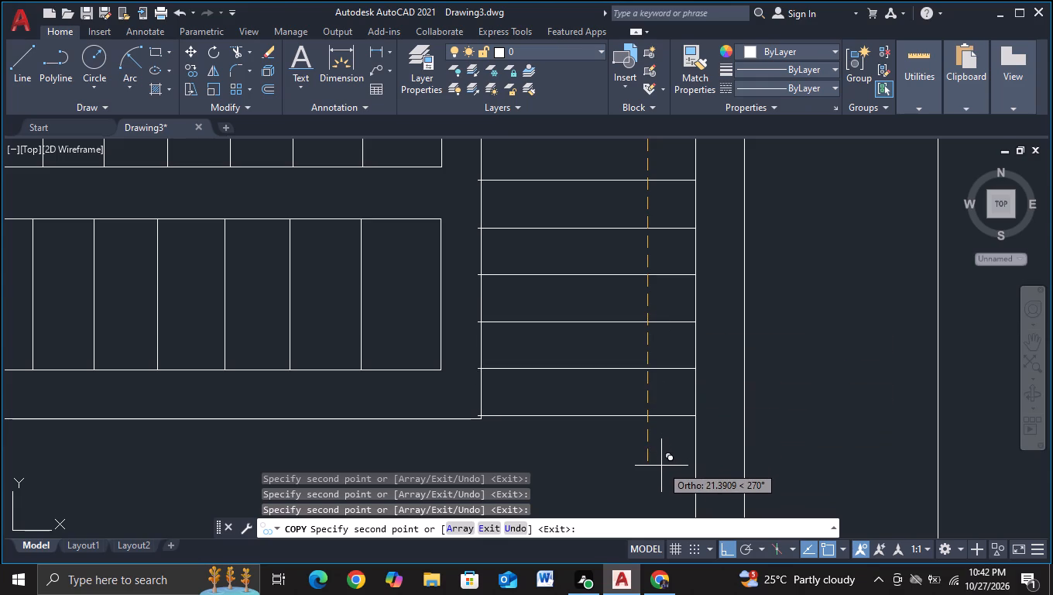
click(661, 467)
key(Escape)
Trim the overhanging left ends of the copied short horizontals back to the lower box's right edge, using a fence along that edge.
click(232, 44)
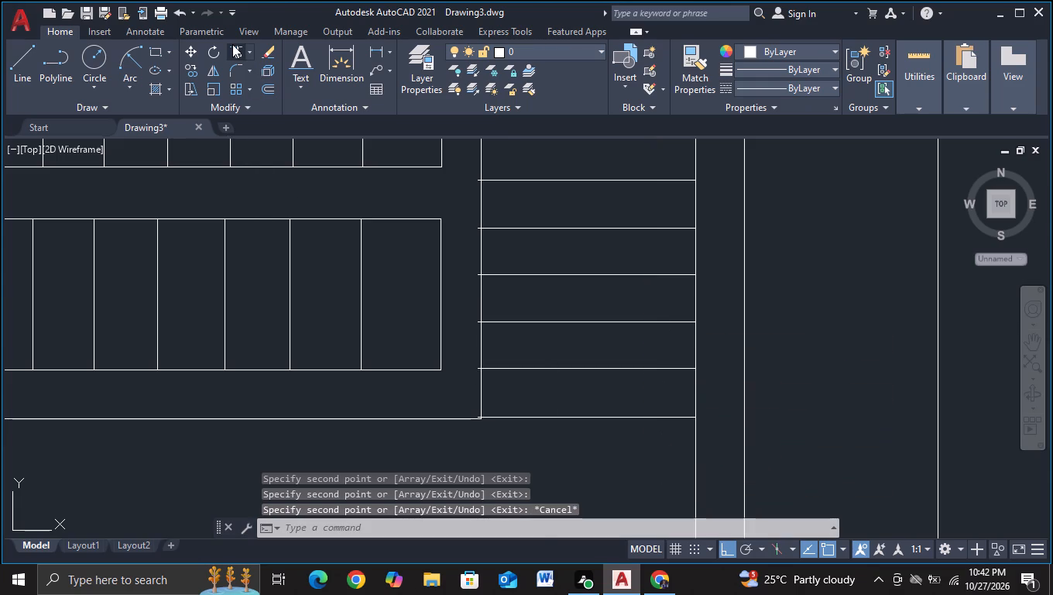
scroll(466, 406, up, 3)
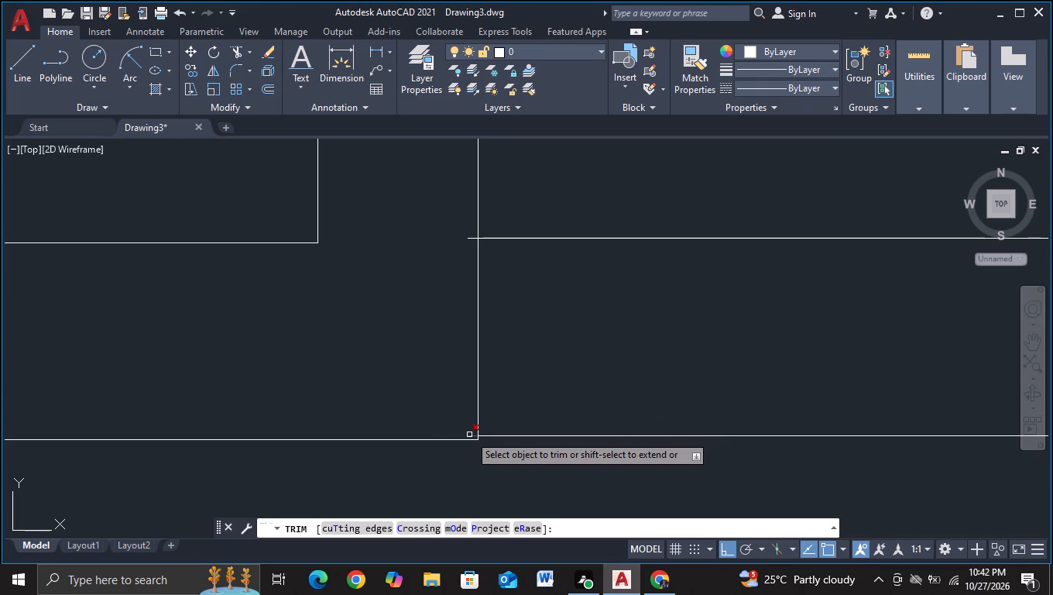
click(472, 435)
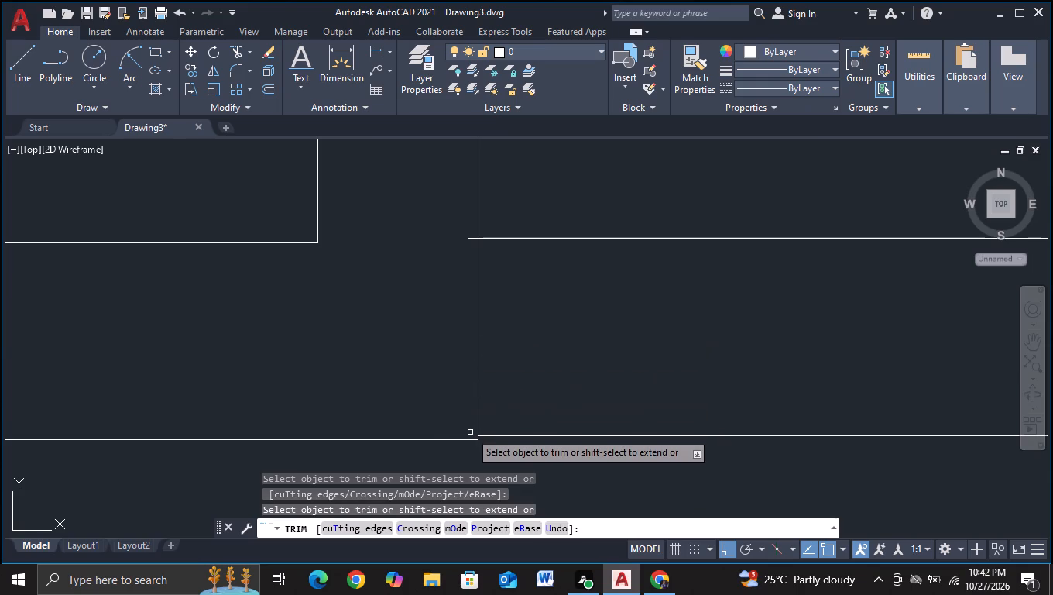
click(472, 433)
scroll(475, 222, down, 2)
middle_drag(475, 222, 465, 484)
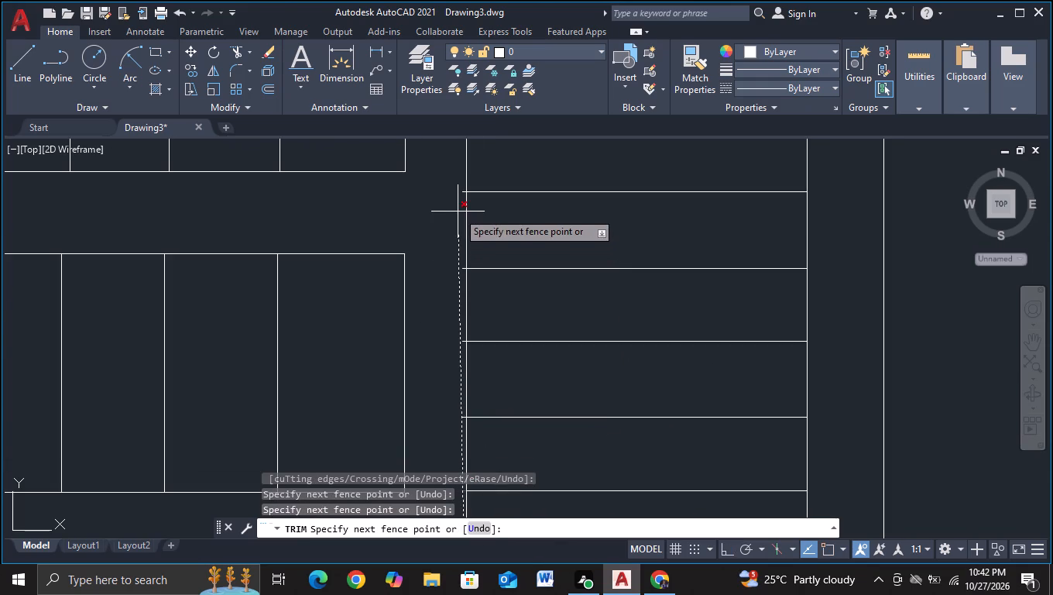
middle_drag(462, 193, 460, 379)
middle_drag(449, 218, 445, 356)
scroll(453, 300, up, 2)
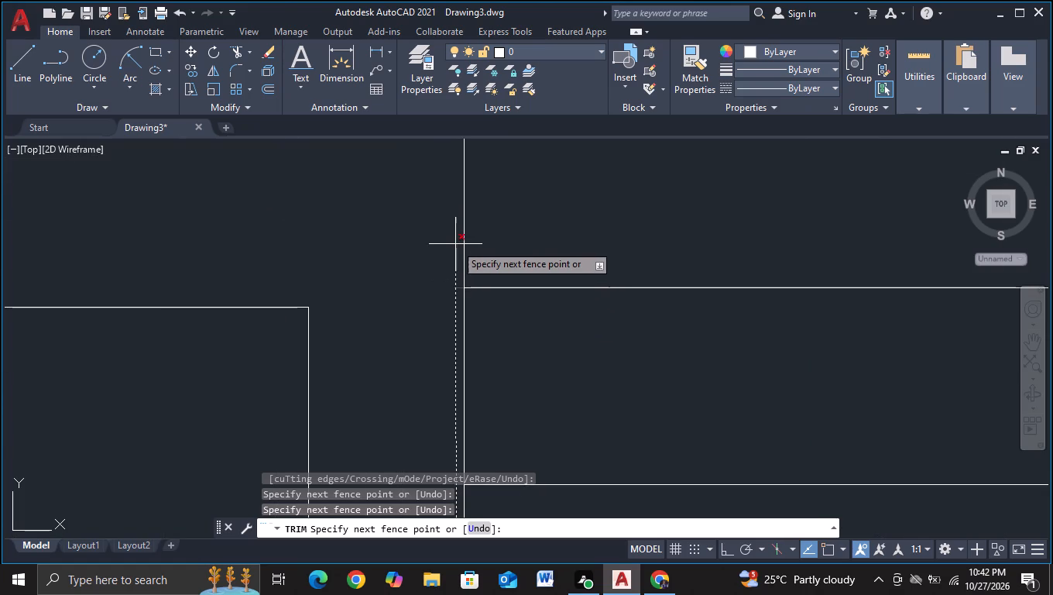
scroll(456, 245, up, 1)
click(457, 248)
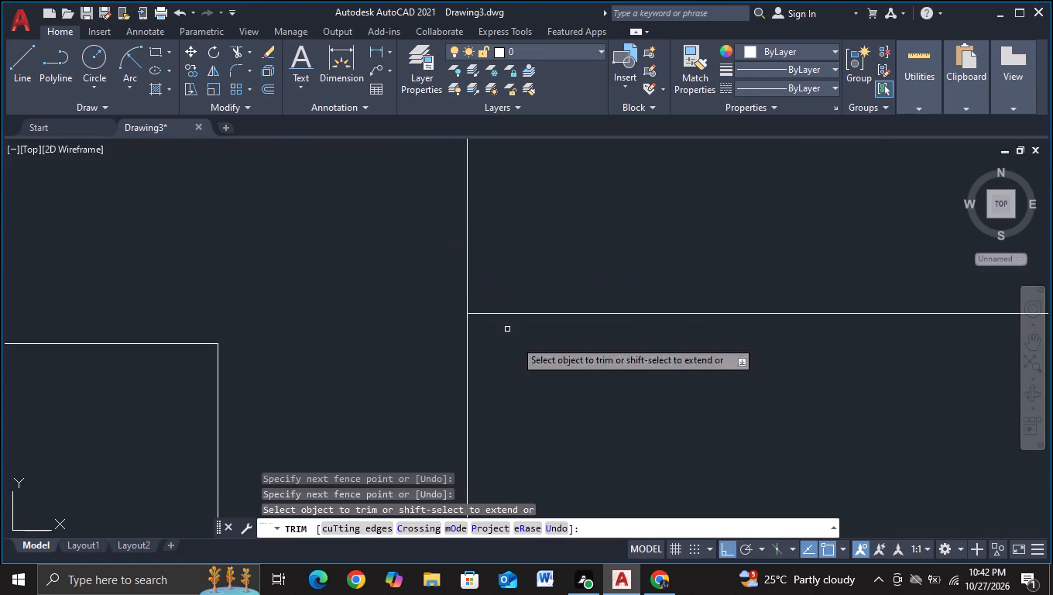
key(Escape)
Review the horizontals between the lower box and double-line rectangle, and the figure as a whole.
scroll(543, 373, down, 5)
middle_drag(553, 387, 490, 205)
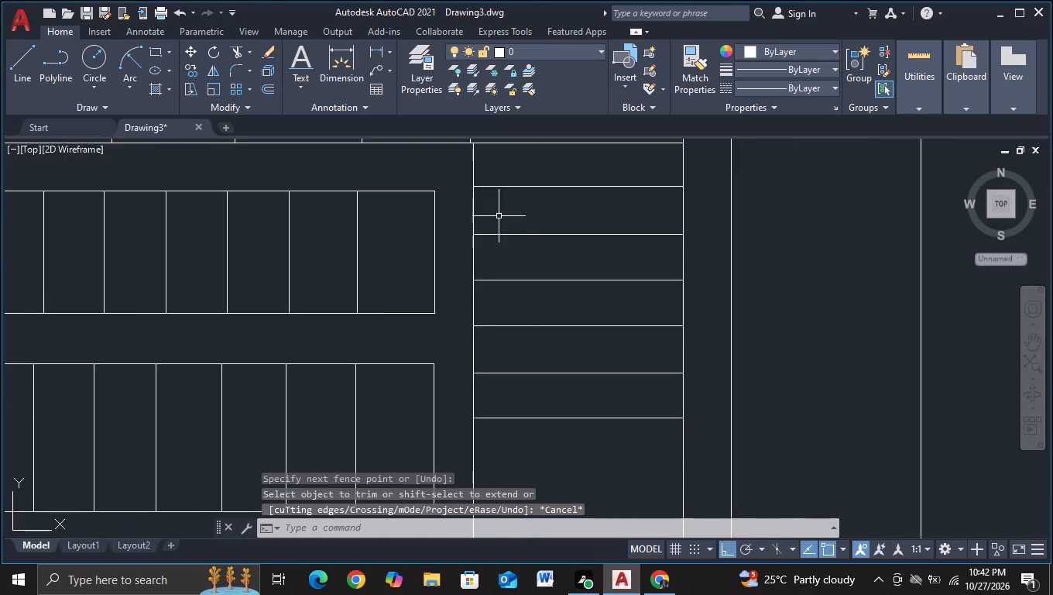
scroll(506, 231, down, 2)
middle_drag(540, 353, 540, 342)
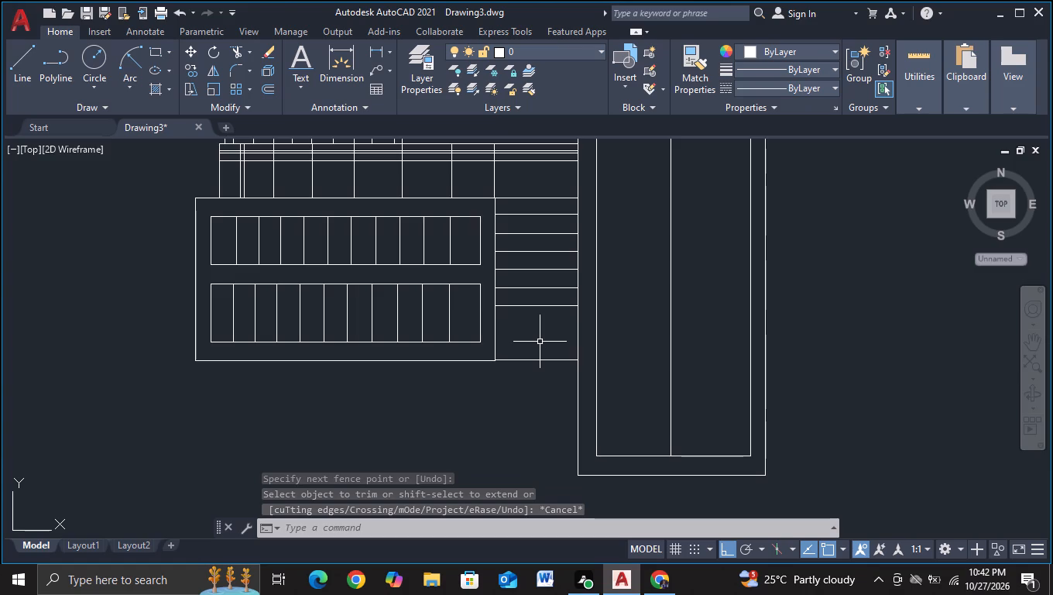
scroll(540, 342, up, 1)
middle_drag(540, 342, 542, 435)
scroll(536, 428, down, 2)
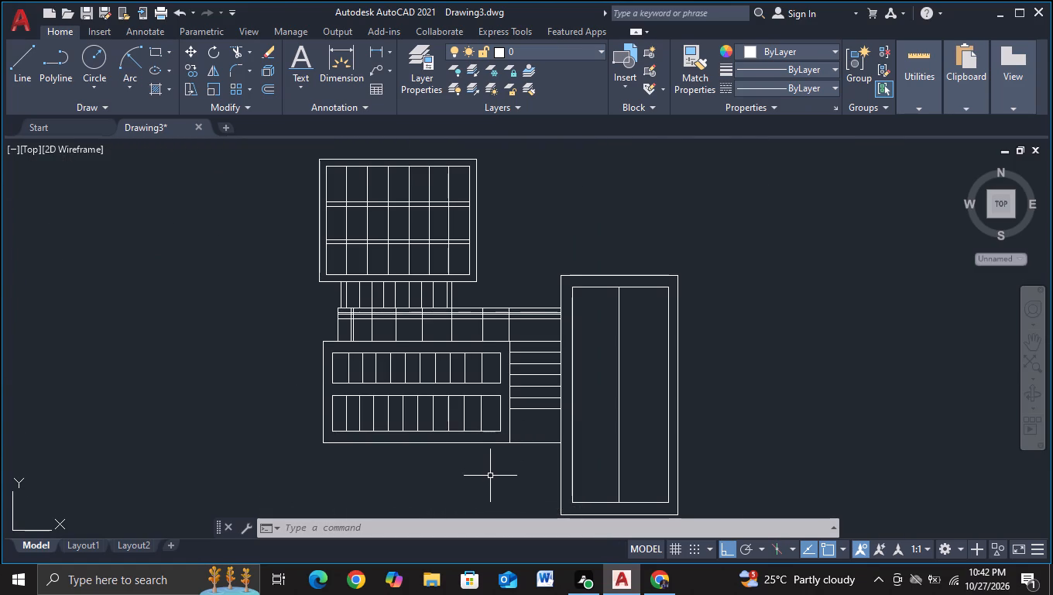
middle_drag(489, 476, 469, 442)
scroll(469, 442, down, 1)
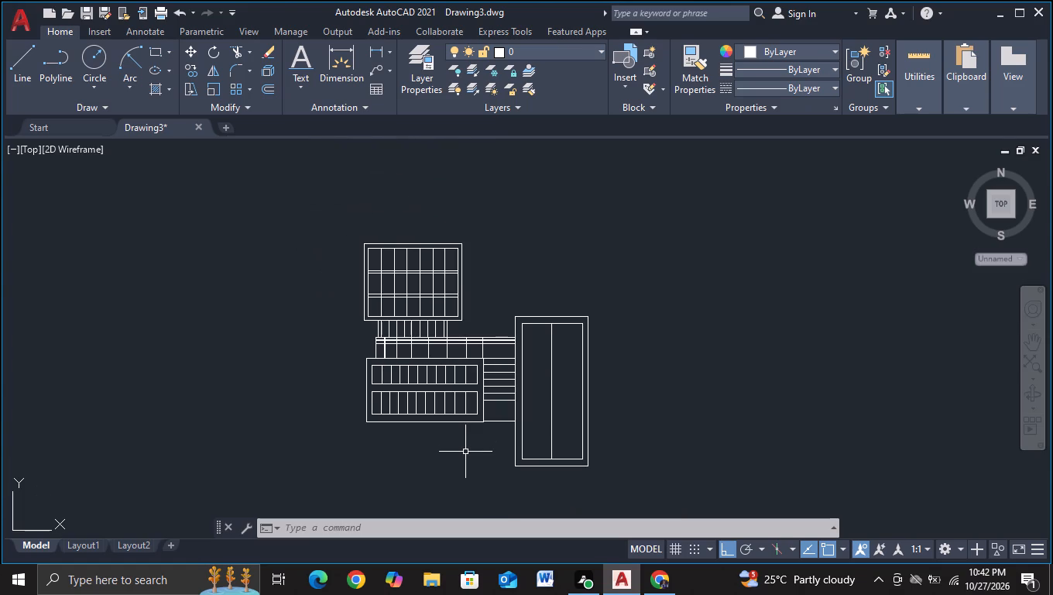
Copy the short horizontal just above the gap twice downward to fill the space above the lower box's bottom edge.
scroll(465, 452, up, 2)
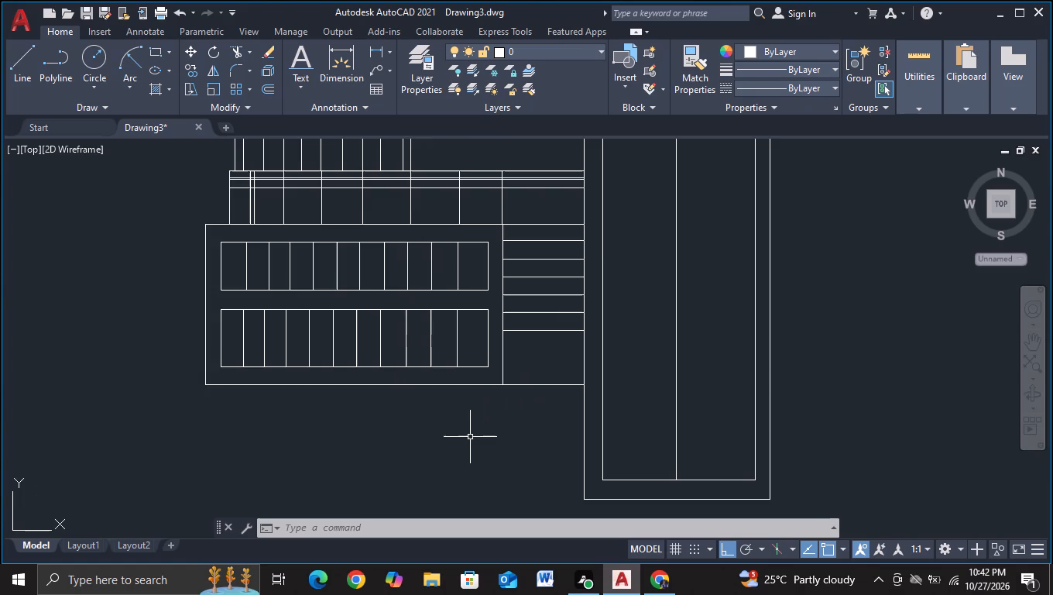
middle_drag(470, 437, 468, 459)
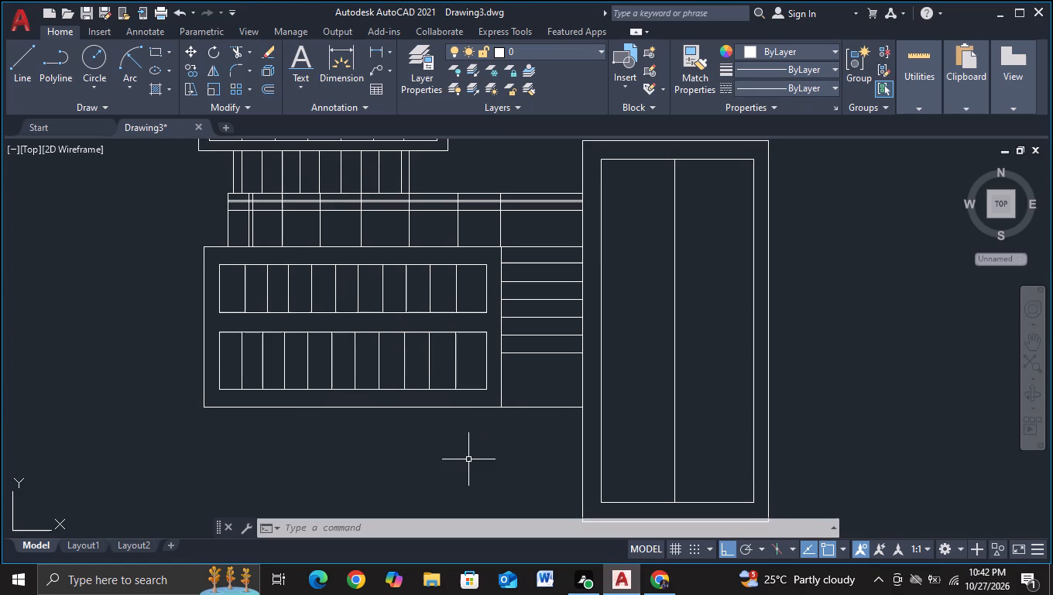
click(543, 346)
click(533, 373)
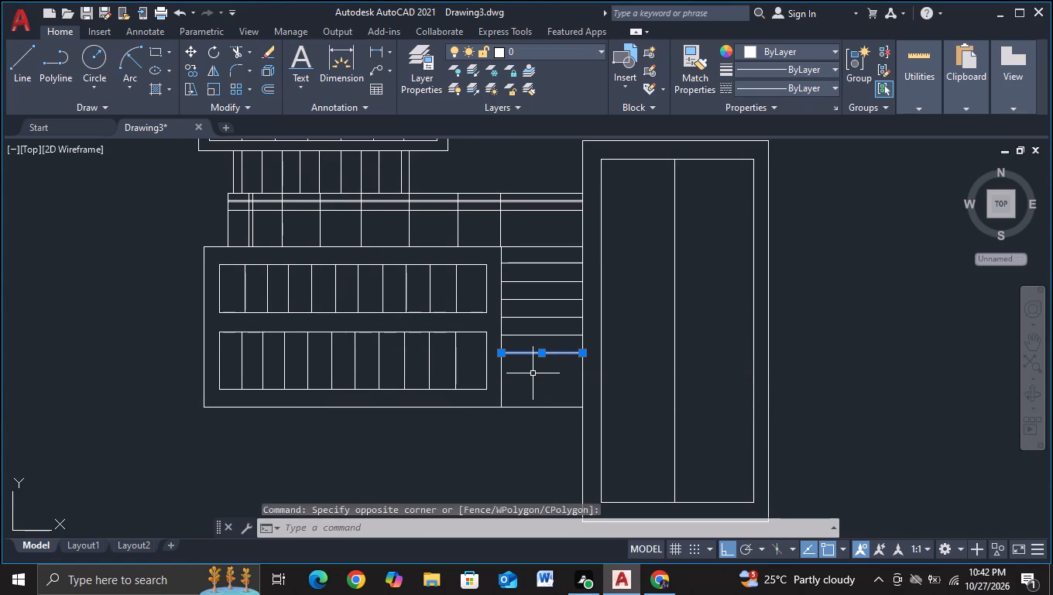
key(c)
click(585, 420)
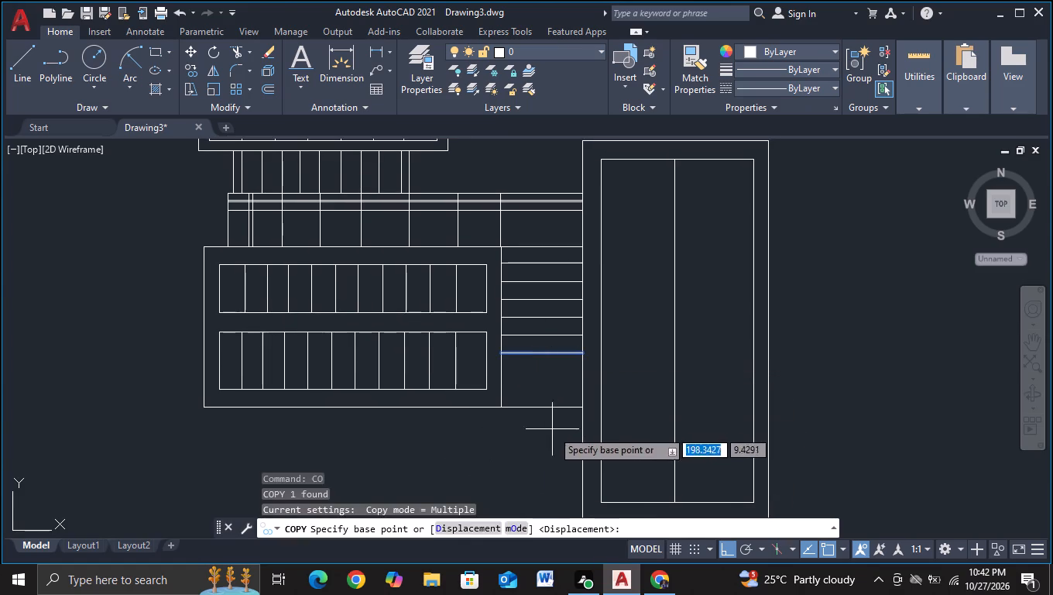
click(547, 432)
click(546, 452)
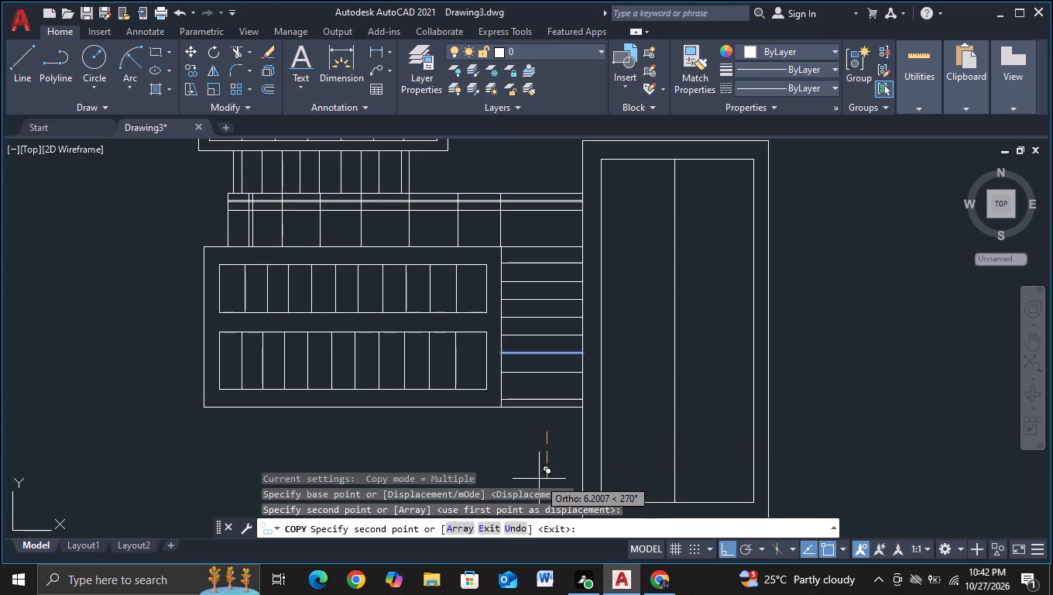
click(542, 467)
key(Escape)
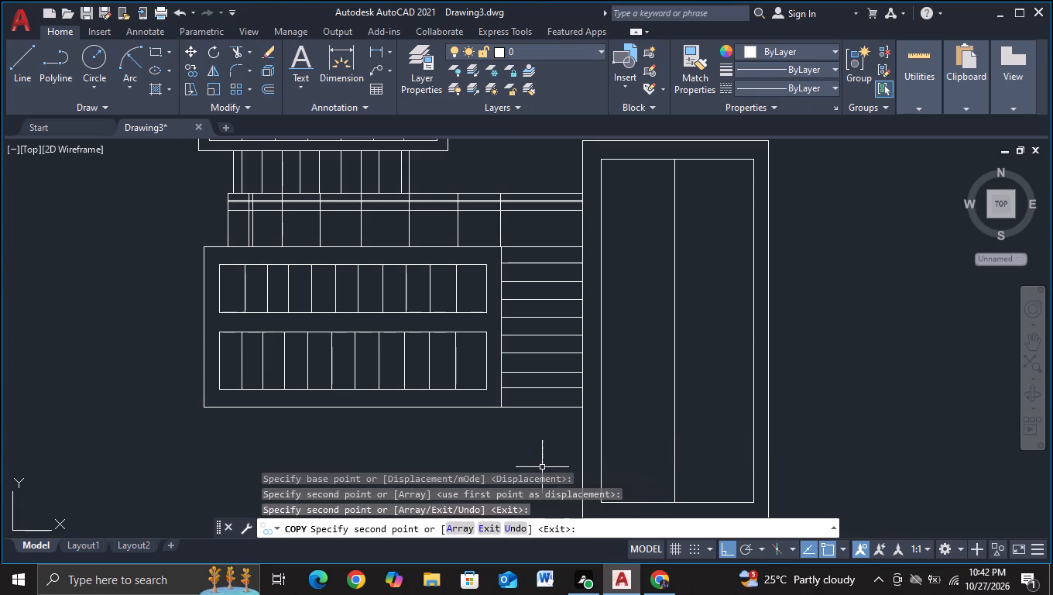
Draw a line about 8 units down from the lower box's bottom edge near its right corner, continuing horizontally rightward into the double-line rectangle.
middle_drag(542, 467, 546, 374)
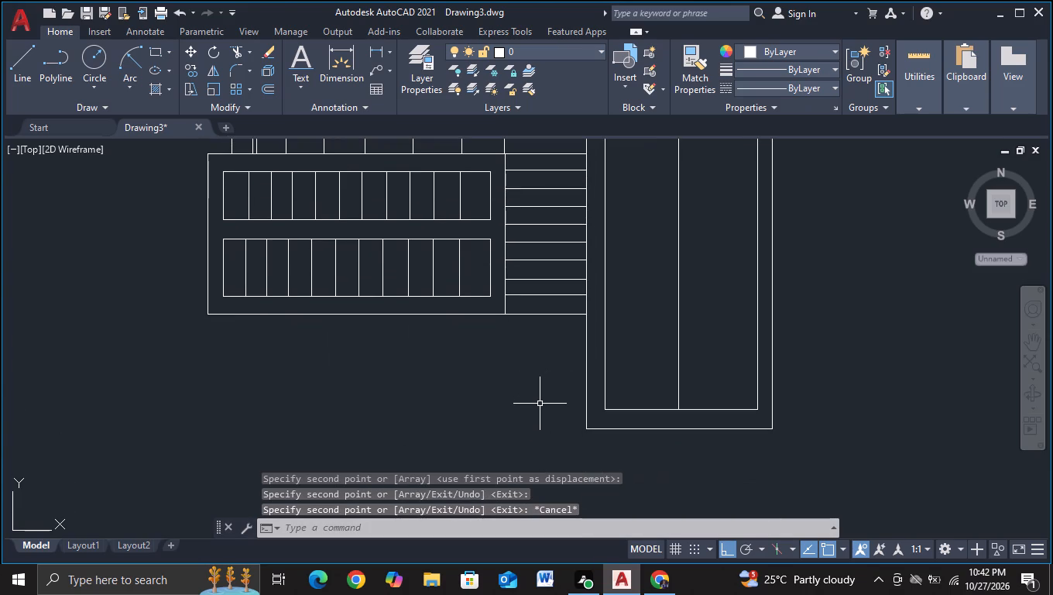
click(22, 84)
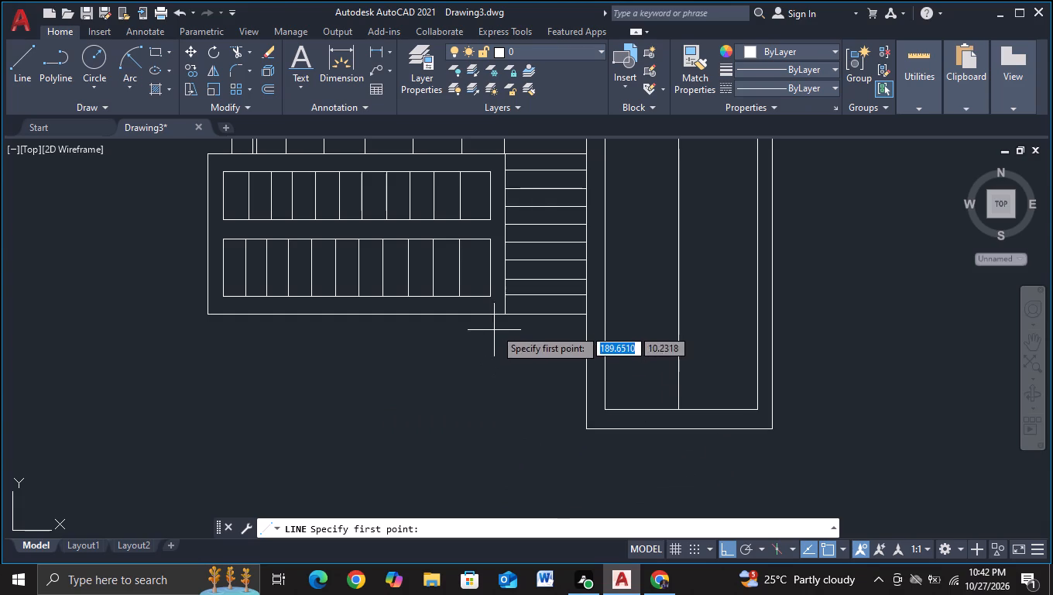
click(490, 318)
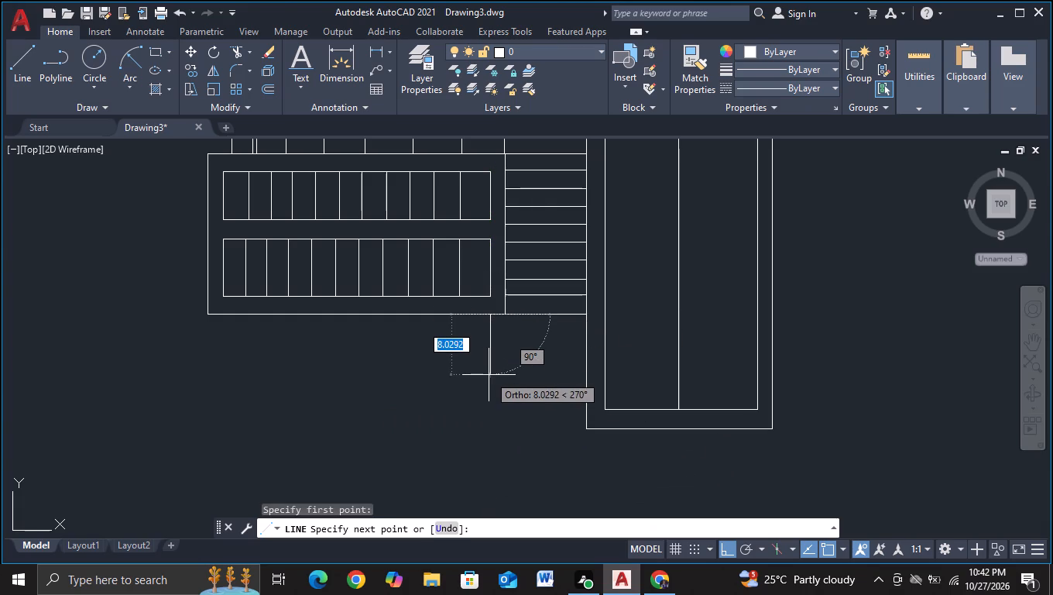
click(489, 375)
click(645, 387)
key(Escape)
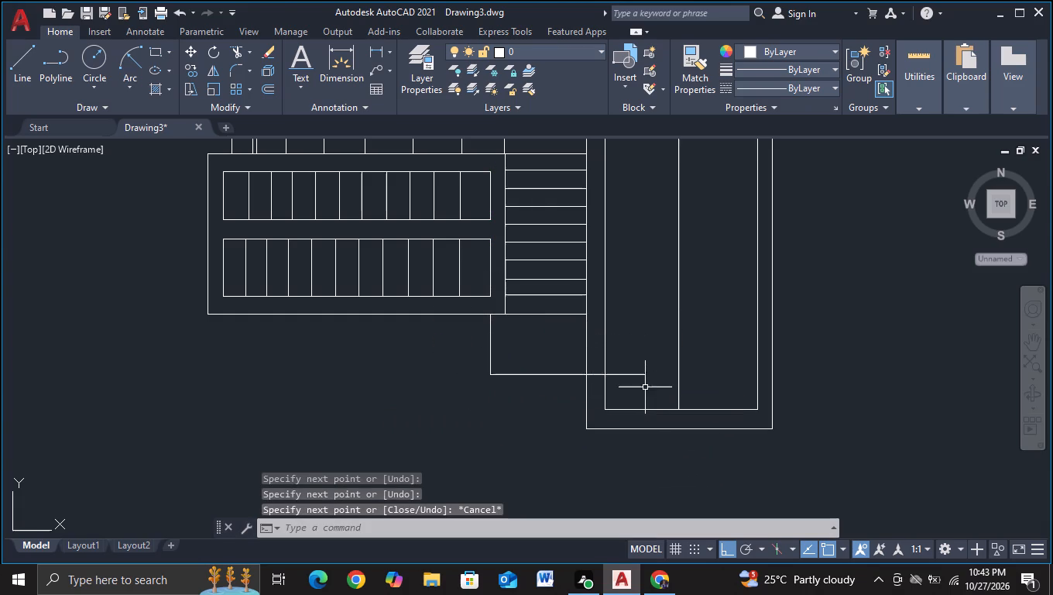
Trim the new horizontal line back to the outer left edge of the double-line rectangle.
click(236, 48)
click(597, 375)
click(623, 369)
click(627, 385)
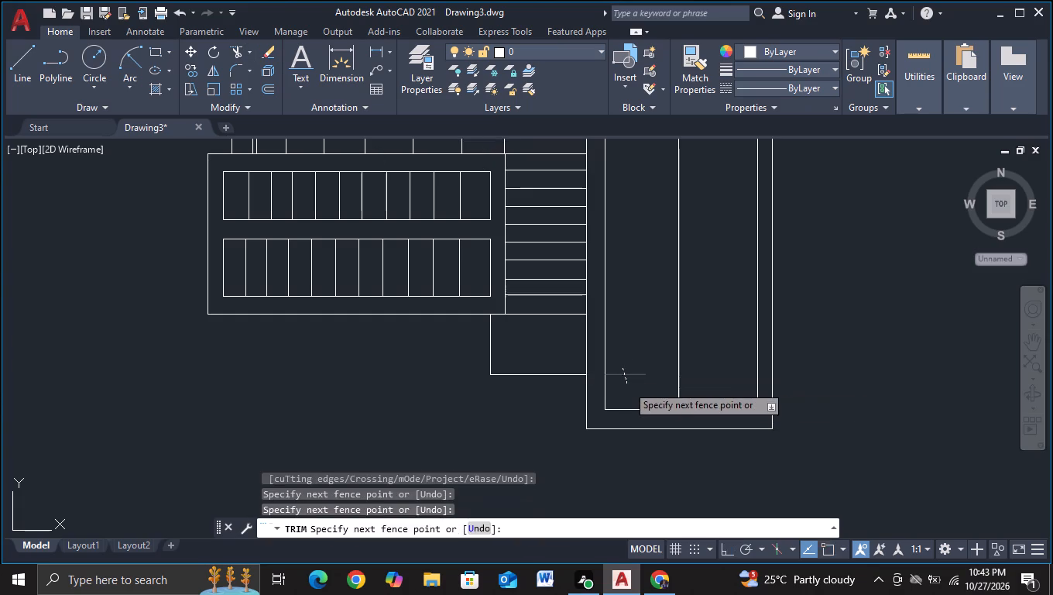
key(Escape)
Copy the short vertical below the lower box a small distance to the left, forming a parallel double line.
click(489, 340)
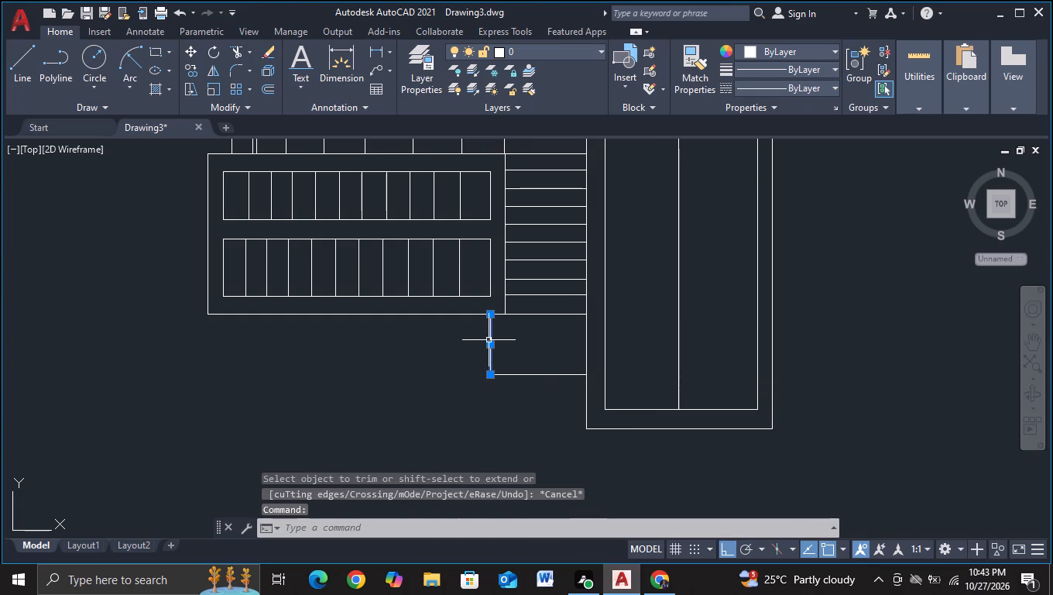
key(c)
click(530, 395)
click(515, 416)
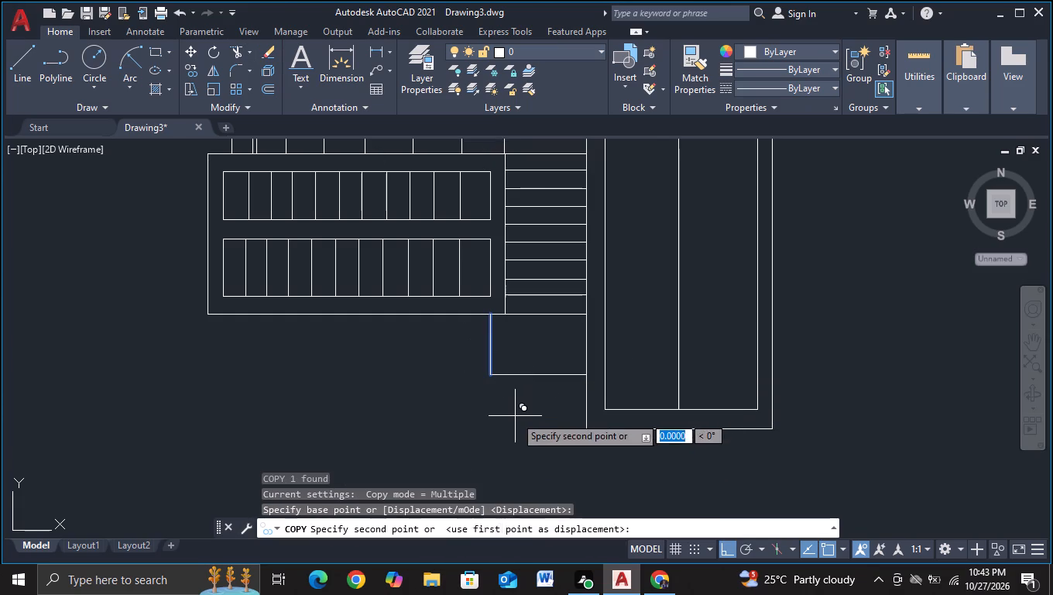
click(506, 419)
key(Escape)
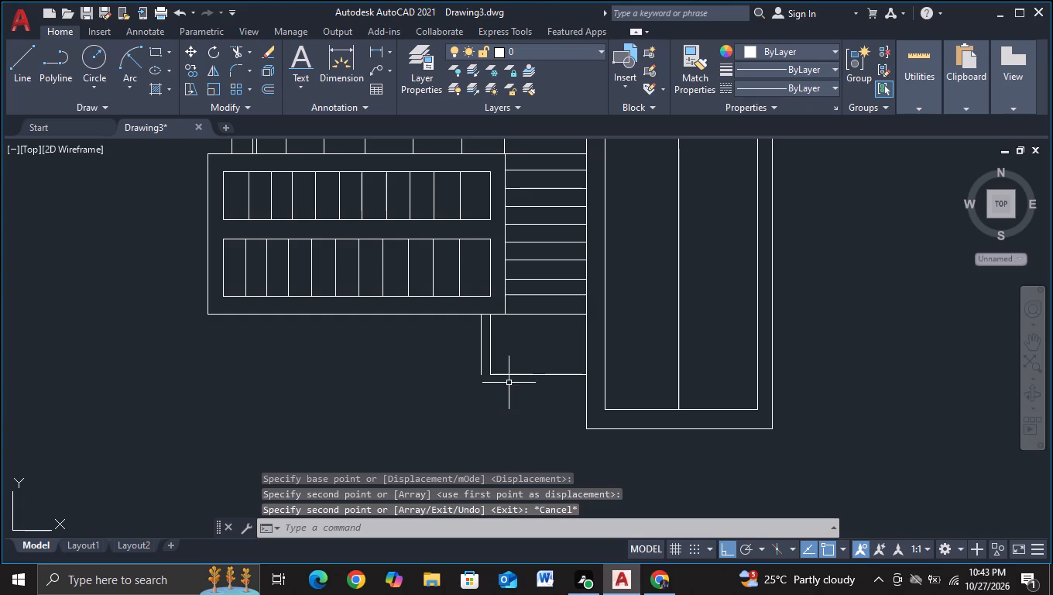
Copy the horizontal line below the lower box about 1.34 units downward.
click(511, 373)
key(c)
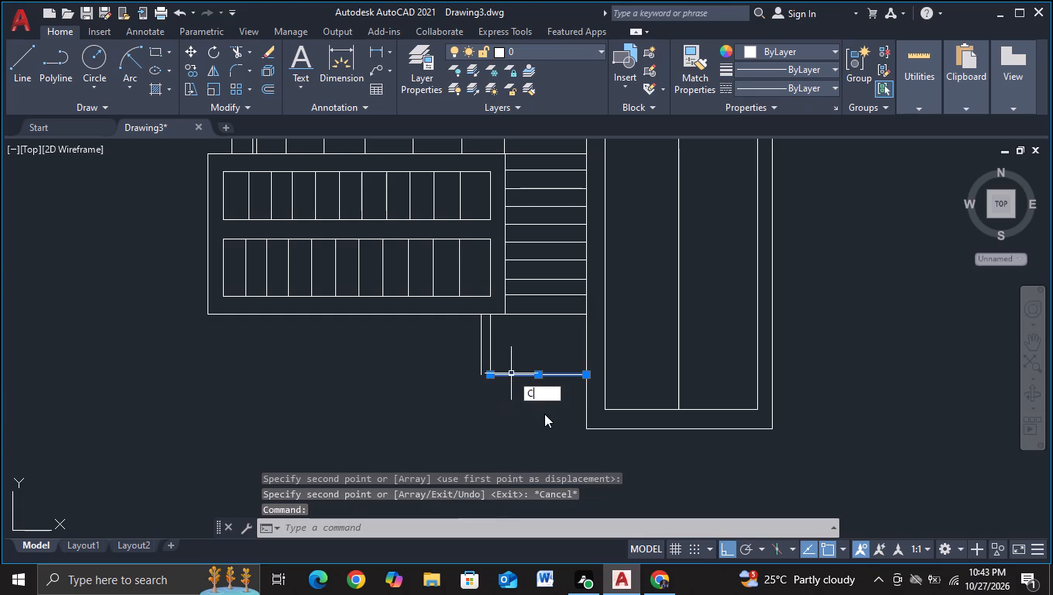
double_click(544, 421)
click(543, 431)
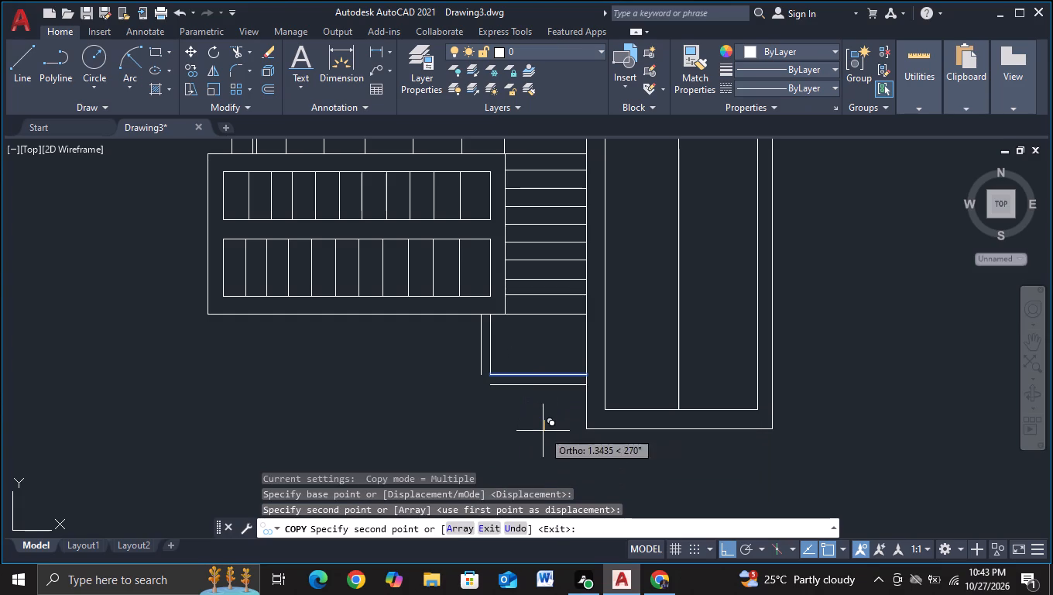
key(Escape)
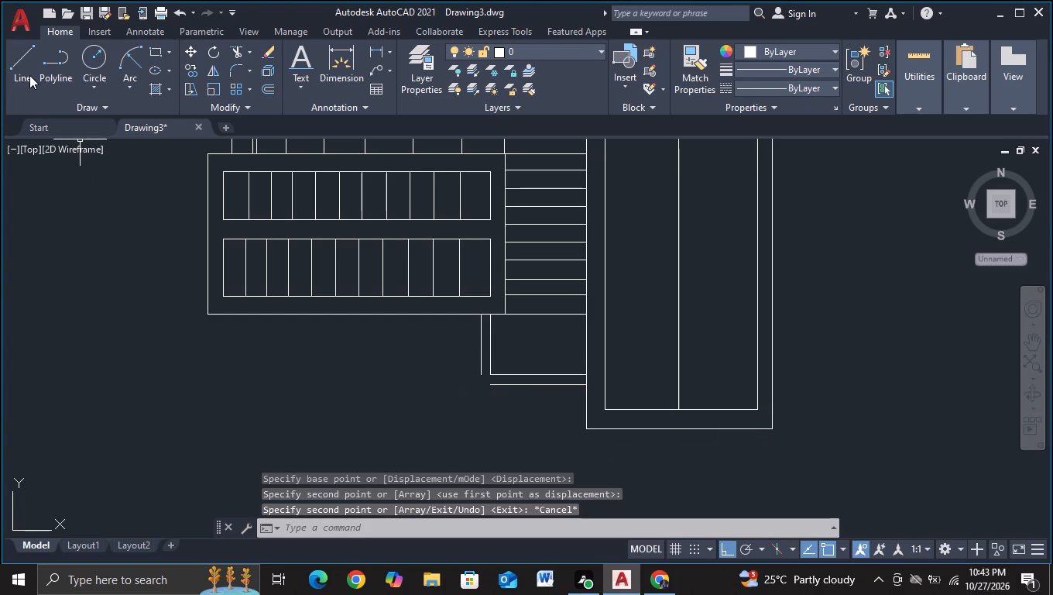
Draw connecting lines that close the outer corner between the copied vertical and the copied horizontal below the lower box.
drag(29, 75, 37, 91)
scroll(360, 421, up, 2)
middle_drag(387, 426, 159, 423)
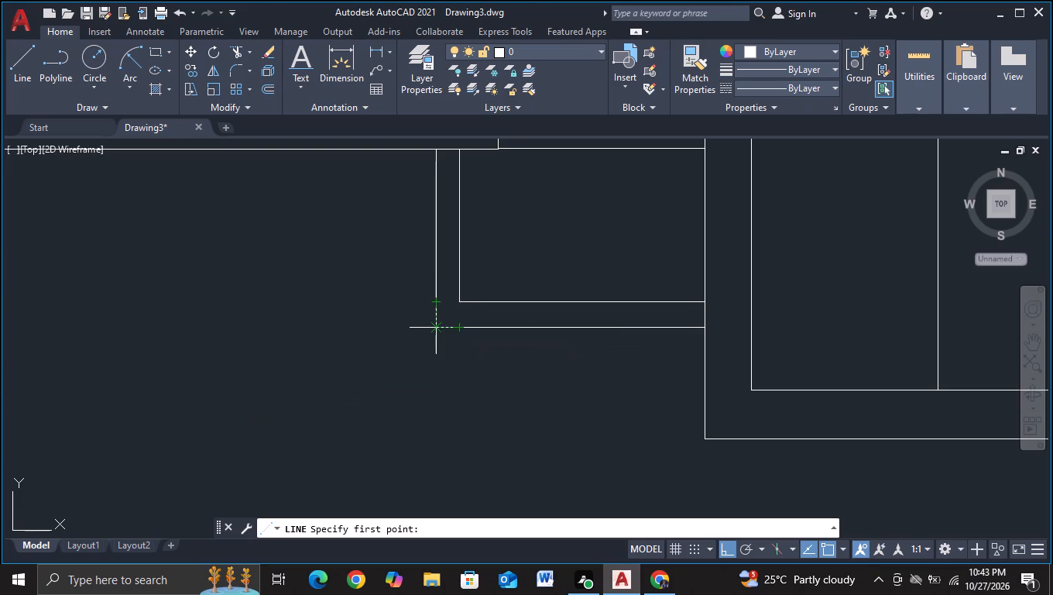
click(435, 306)
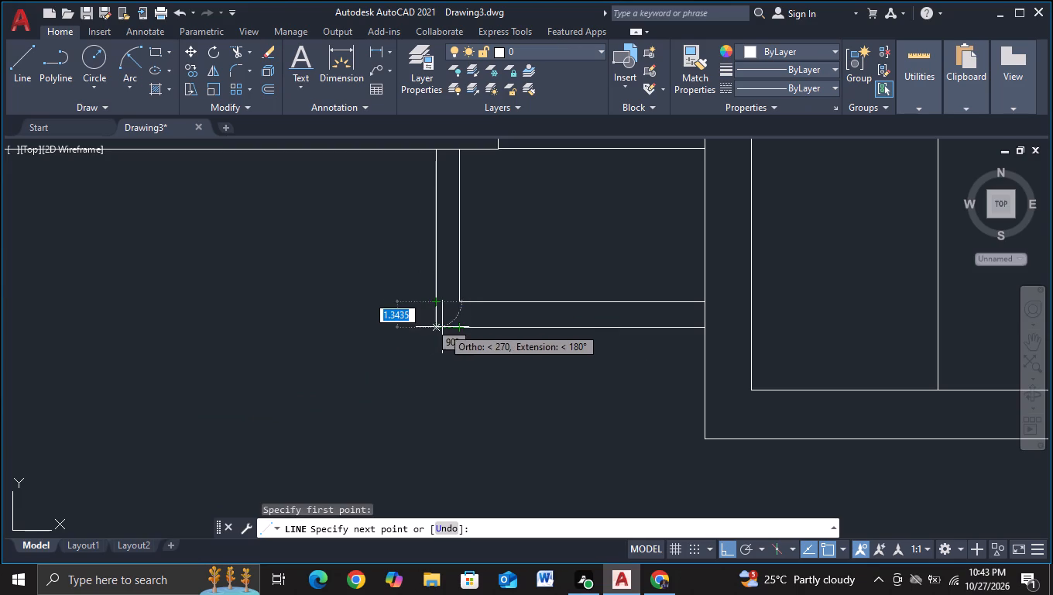
click(436, 328)
click(461, 332)
key(Escape)
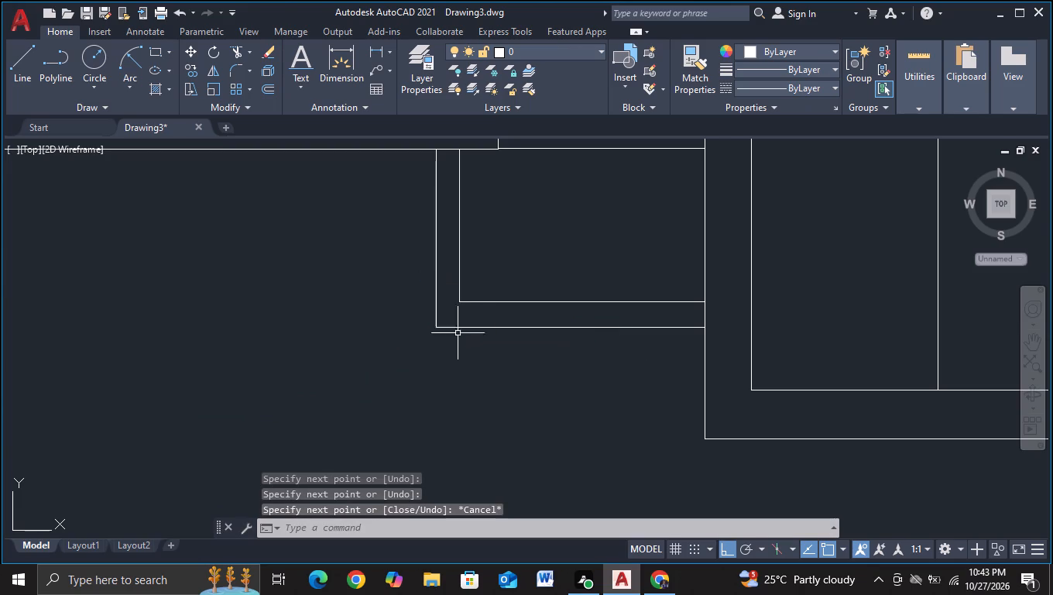
Start a selection across the bottom horizontal between the lower box and the double-line rectangle.
scroll(443, 399, down, 2)
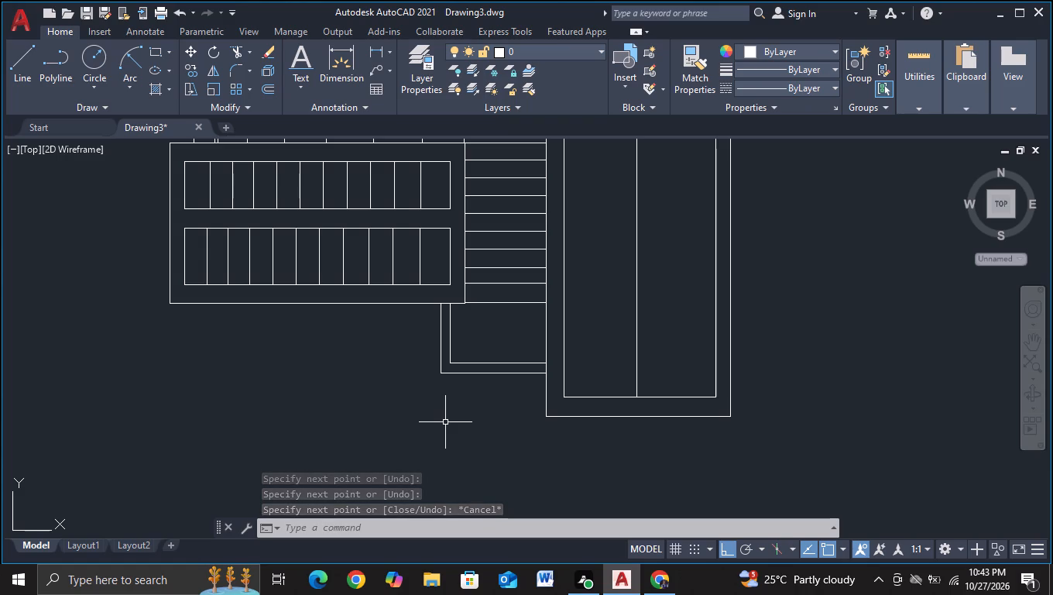
scroll(445, 422, down, 1)
scroll(445, 422, up, 1)
middle_drag(445, 422, 395, 445)
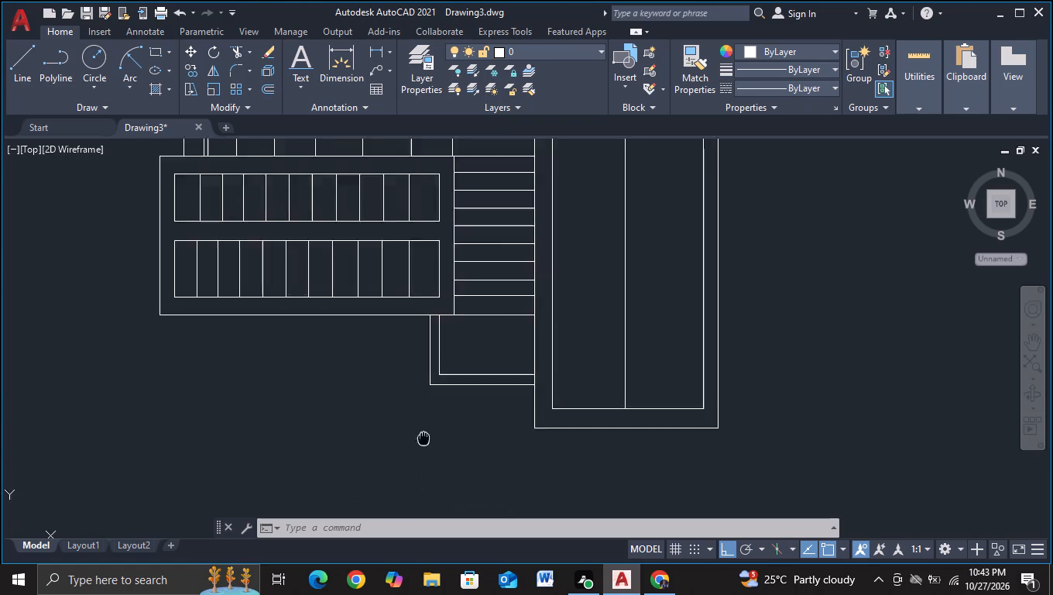
middle_drag(395, 445, 338, 444)
scroll(389, 408, up, 1)
click(420, 272)
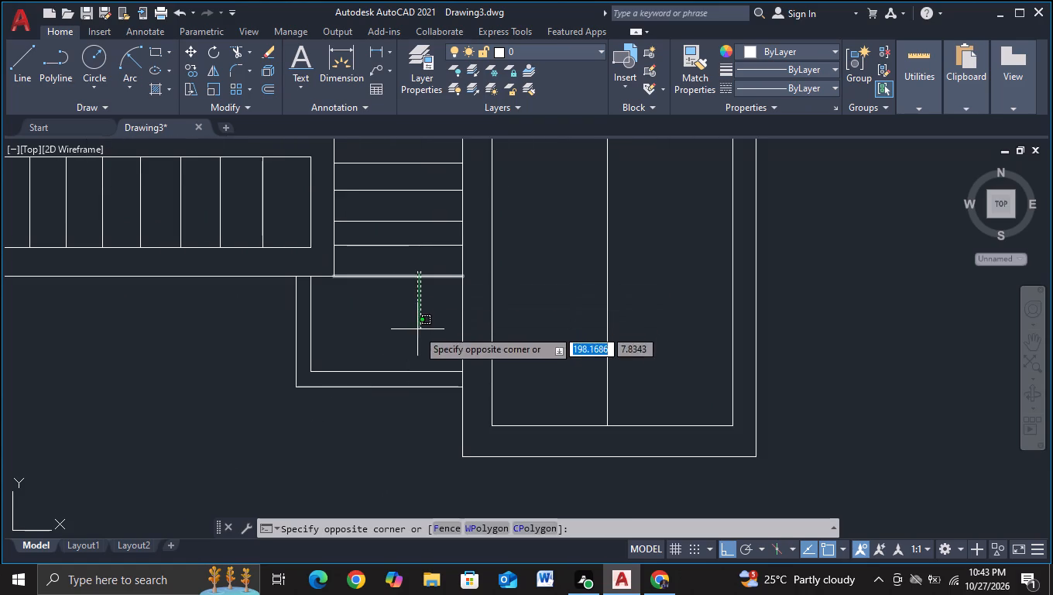
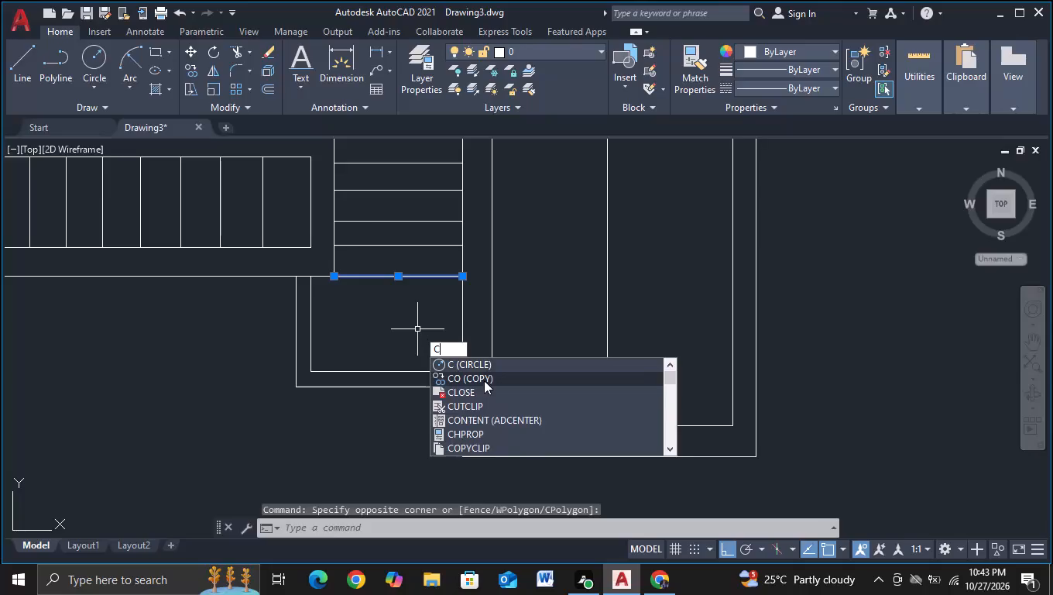
Copy the bottom rung twice downward into the double-line L-shape, placing the first copy about 2.82 units below the original.
click(485, 382)
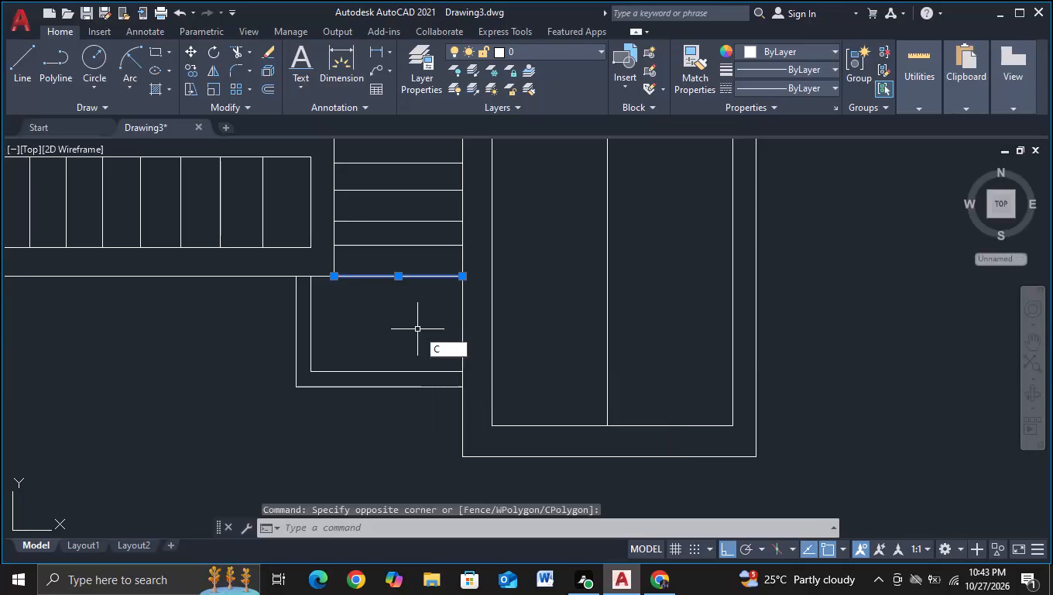
click(547, 333)
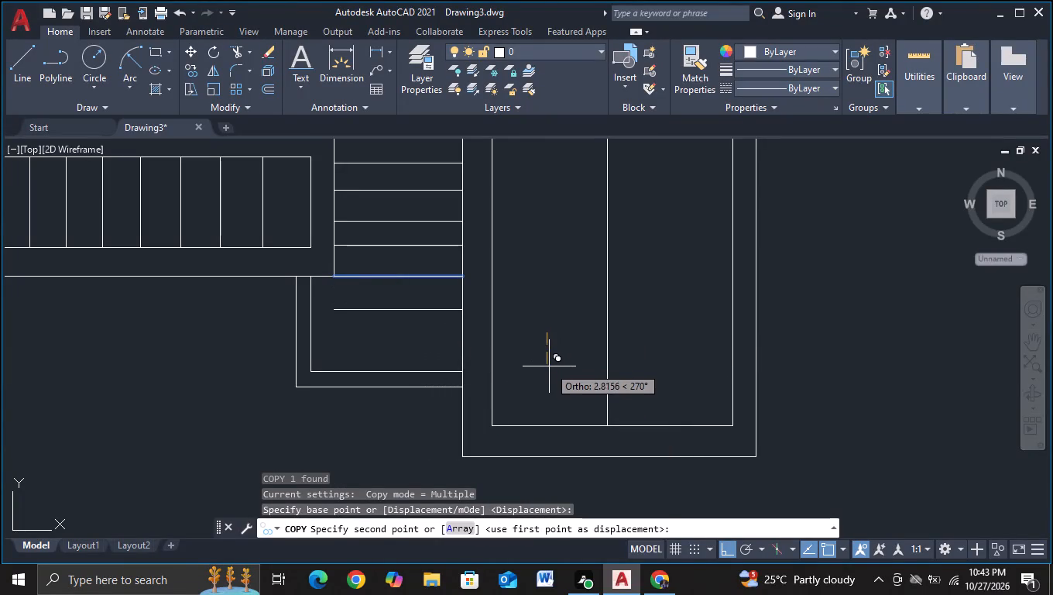
click(549, 366)
click(551, 397)
key(Escape)
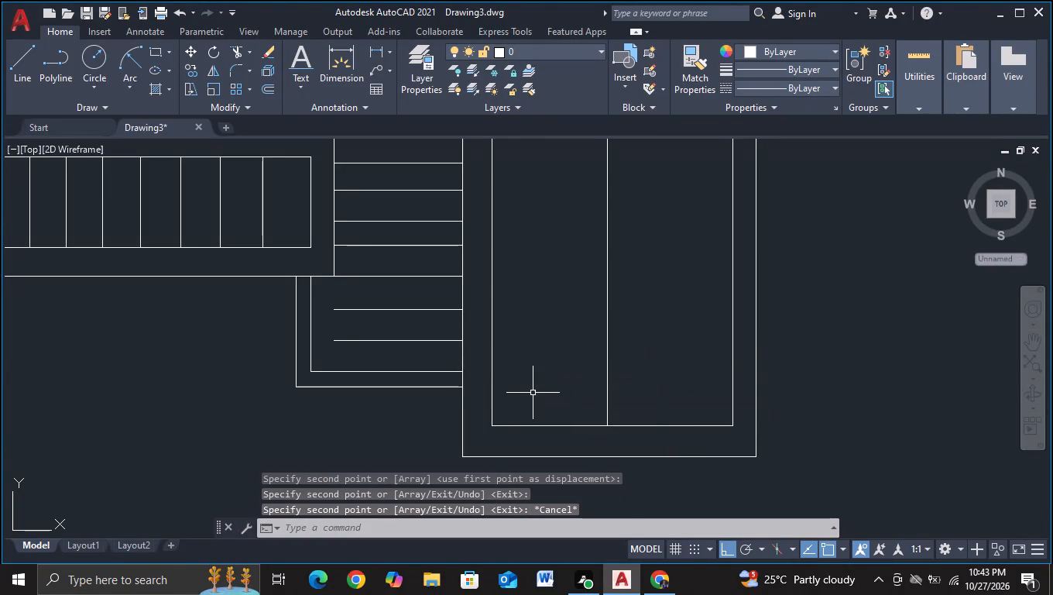
Extend both copied rungs to the inner vertical of the double-line L-shape below the lower box.
key(e)
click(549, 440)
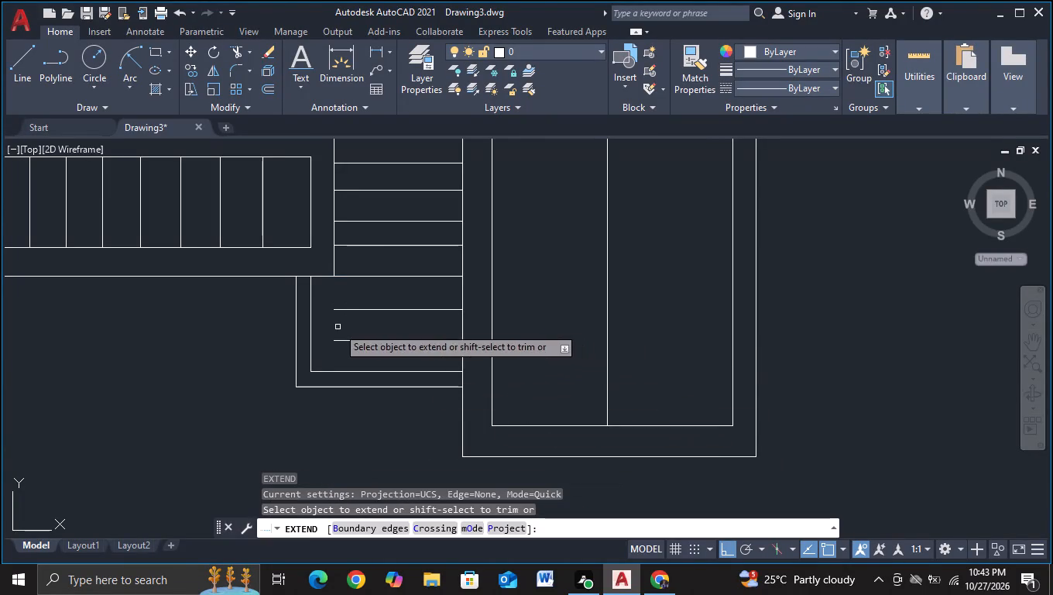
click(341, 352)
click(346, 299)
key(Escape)
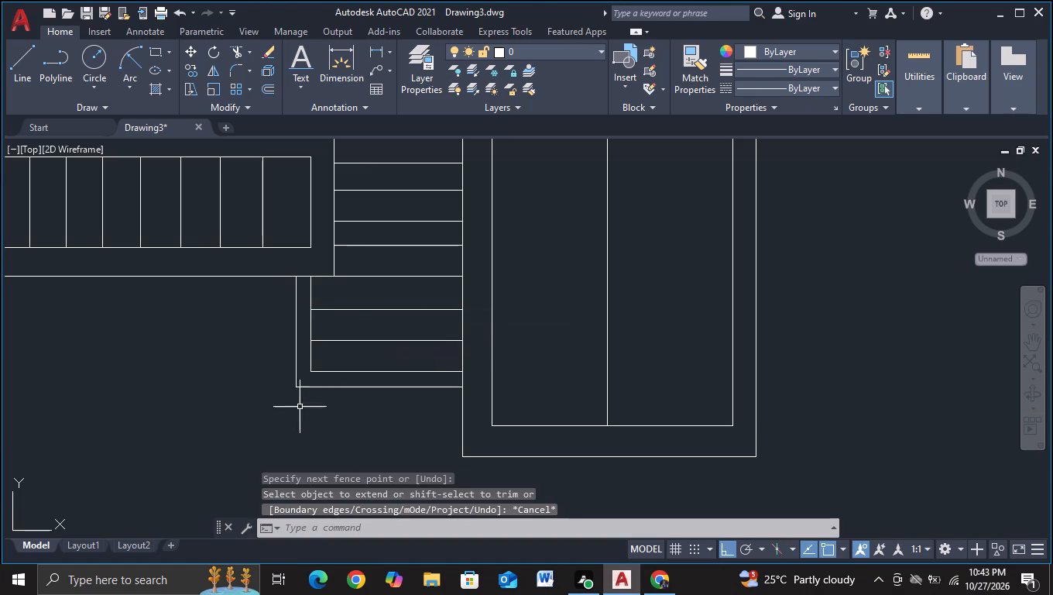
Draw a thin closed horizontal strip about 44.19 units long, running left from the outer corner of the L-shape.
scroll(297, 411, down, 2)
middle_drag(297, 411, 397, 369)
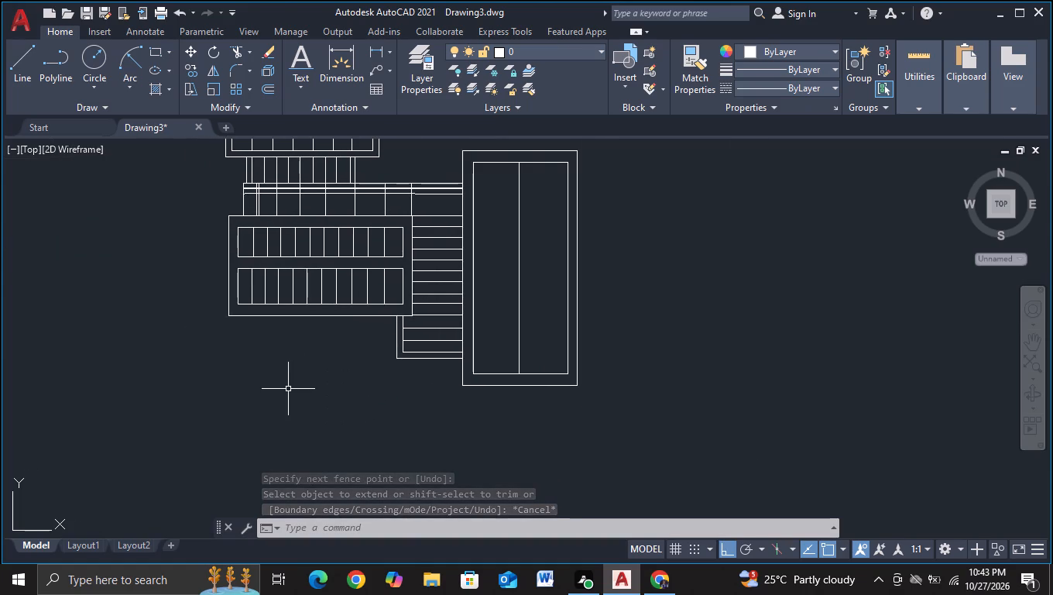
middle_drag(288, 389, 419, 400)
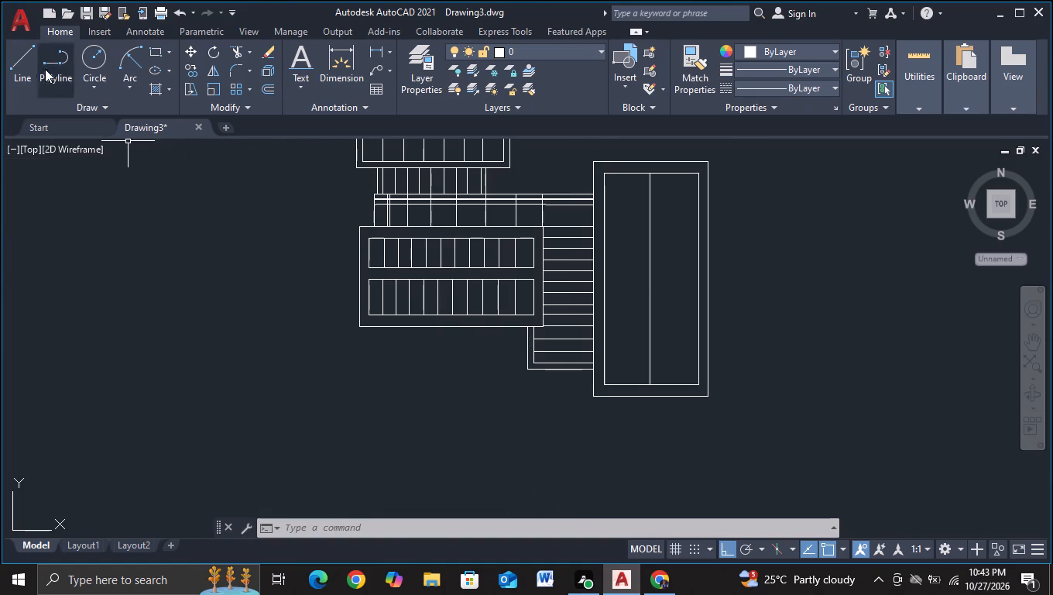
click(32, 65)
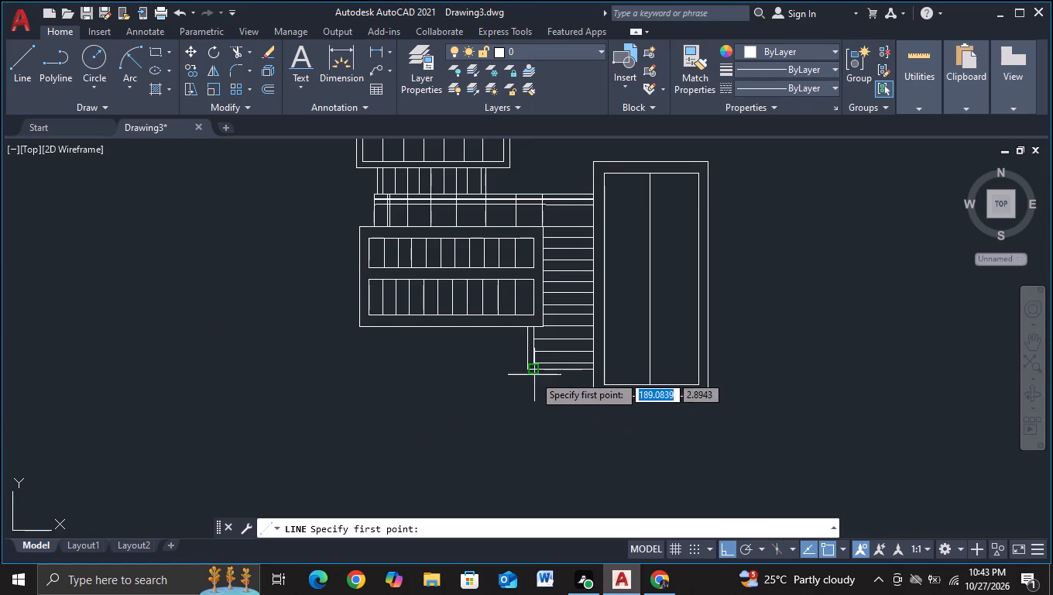
click(520, 370)
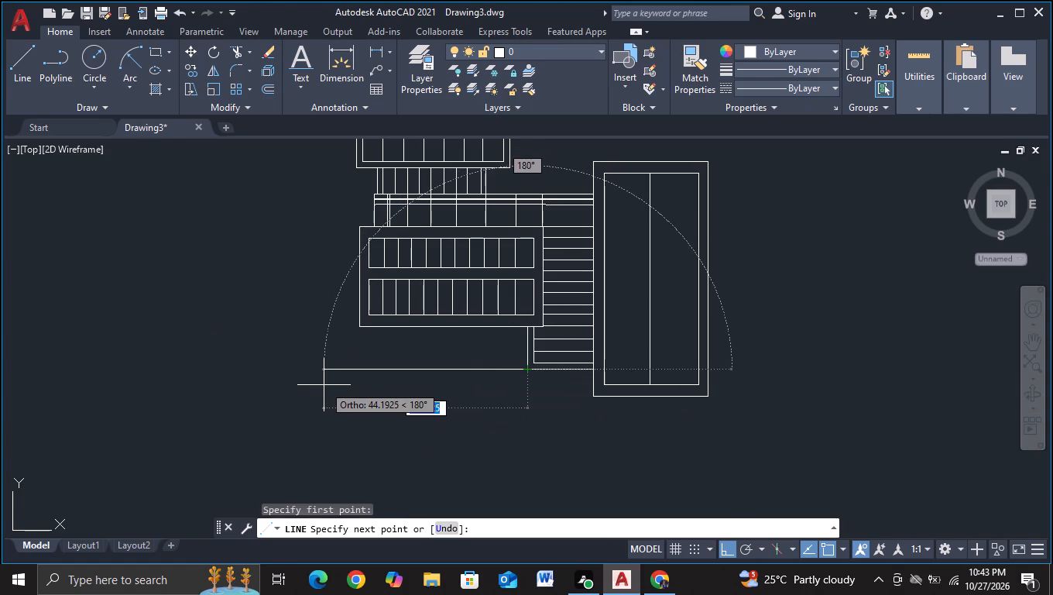
click(324, 385)
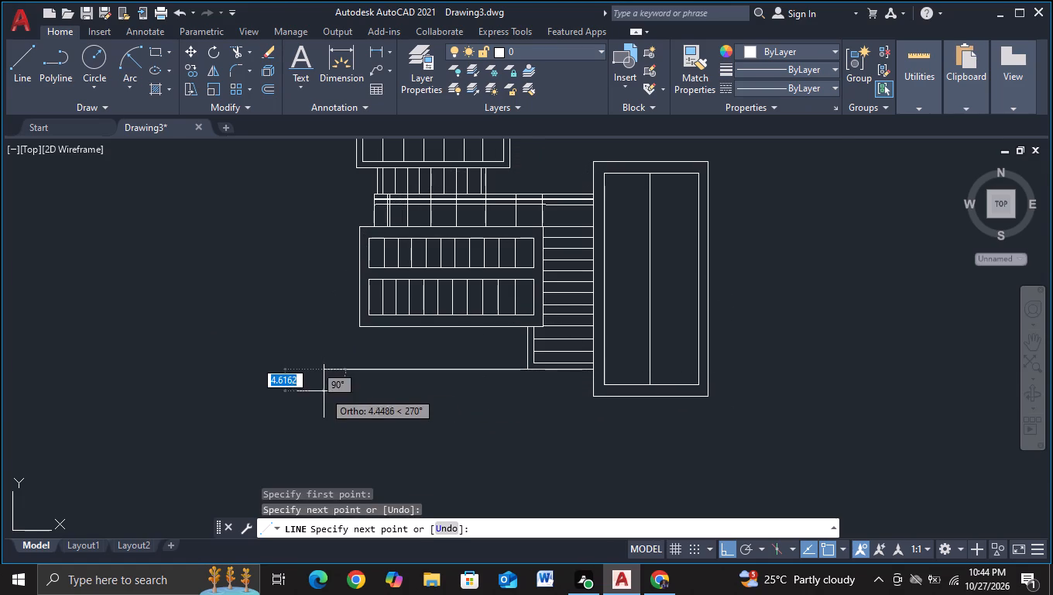
scroll(324, 390, up, 3)
click(331, 331)
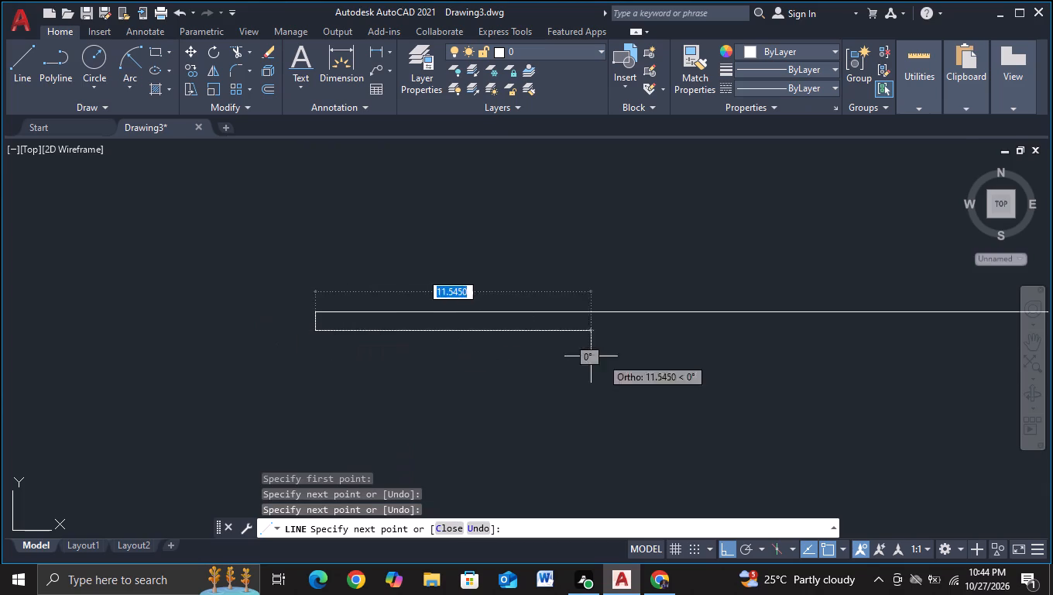
scroll(673, 377, down, 2)
middle_drag(673, 383, 365, 385)
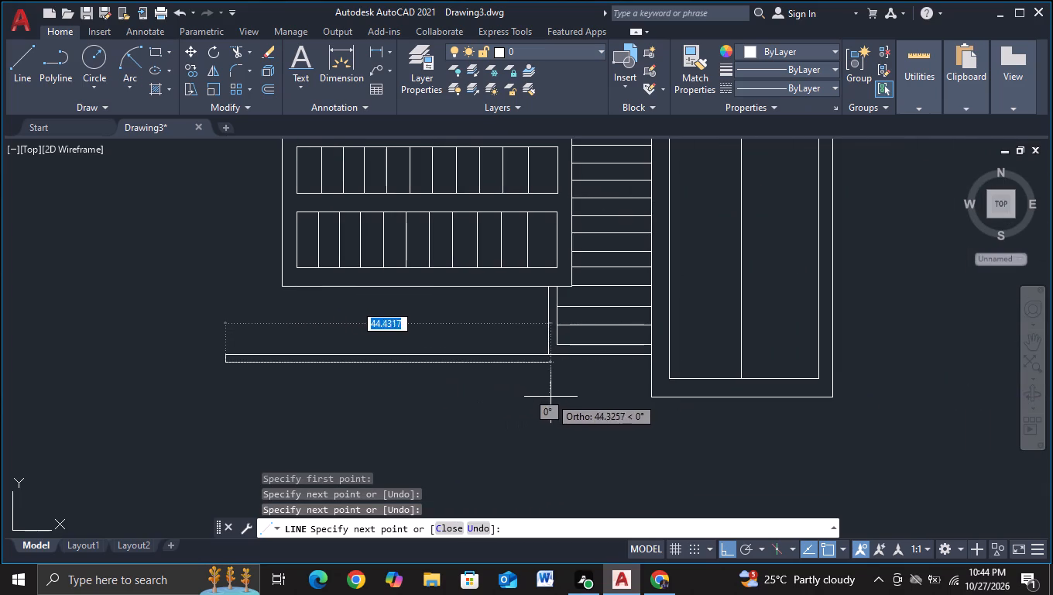
click(547, 364)
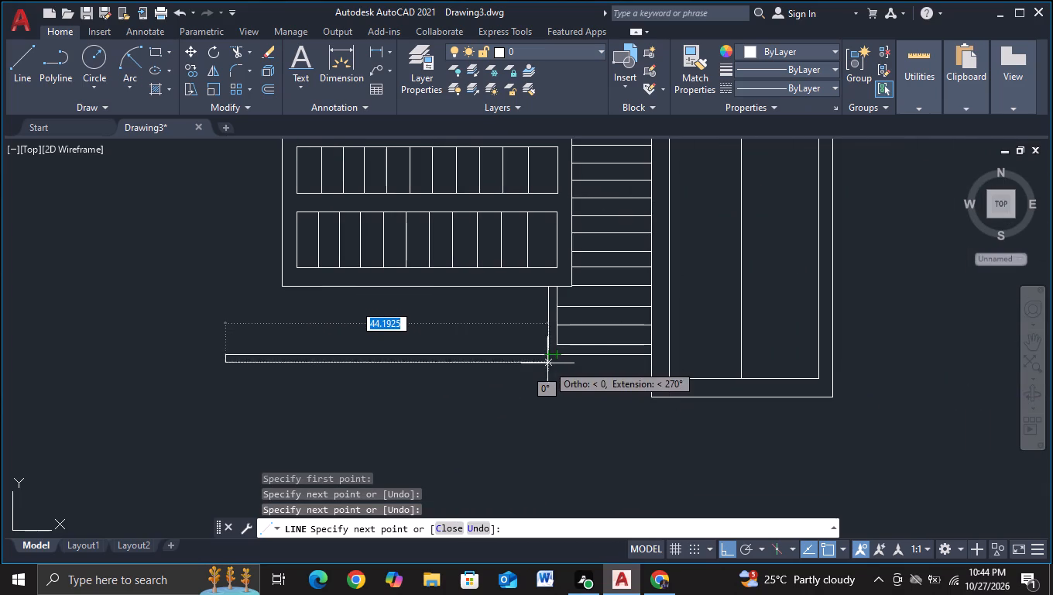
click(547, 356)
key(Escape)
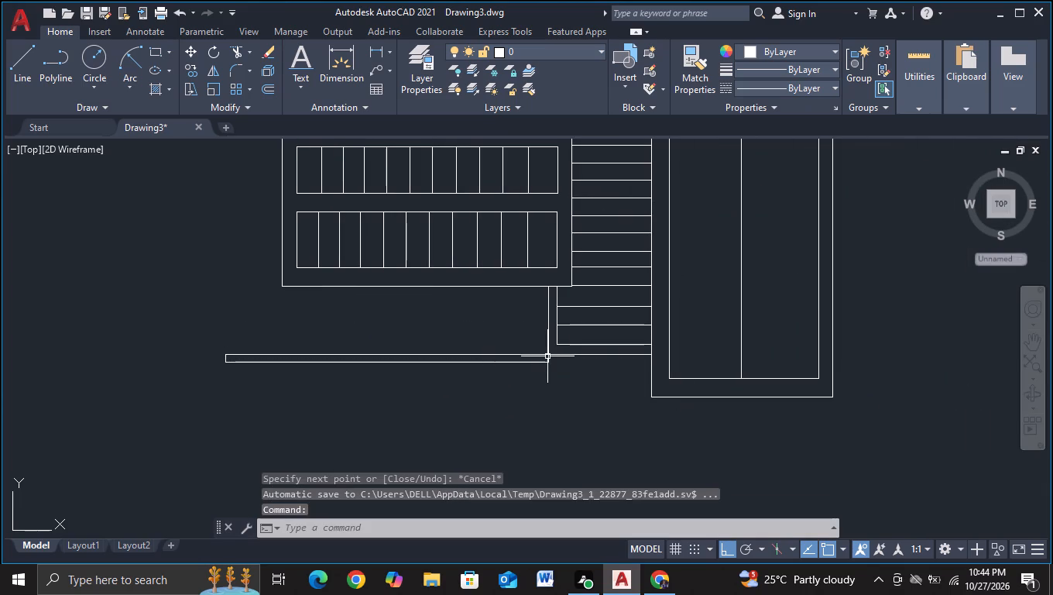
Draw a stepped line from the strip's lower-left corner: down about 12 units, left, down about 14.73 units and left again.
middle_drag(523, 460, 537, 411)
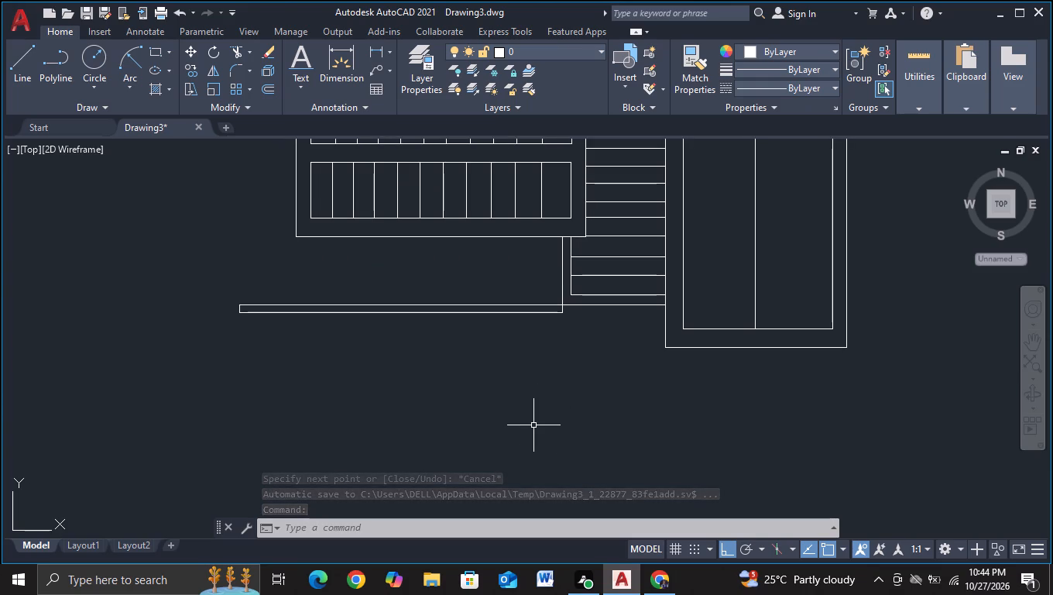
click(18, 83)
click(235, 318)
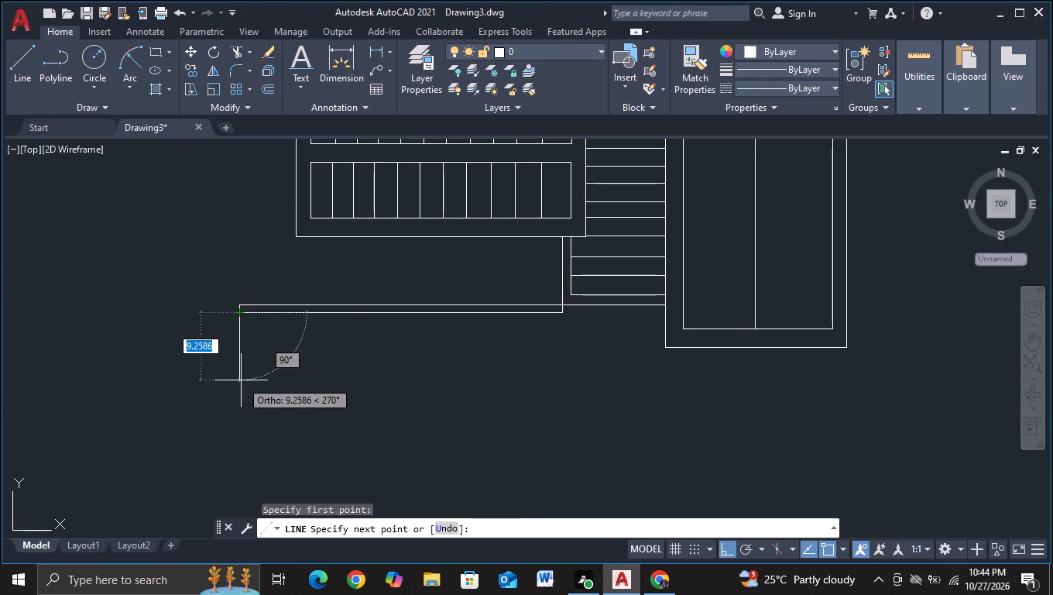
click(241, 380)
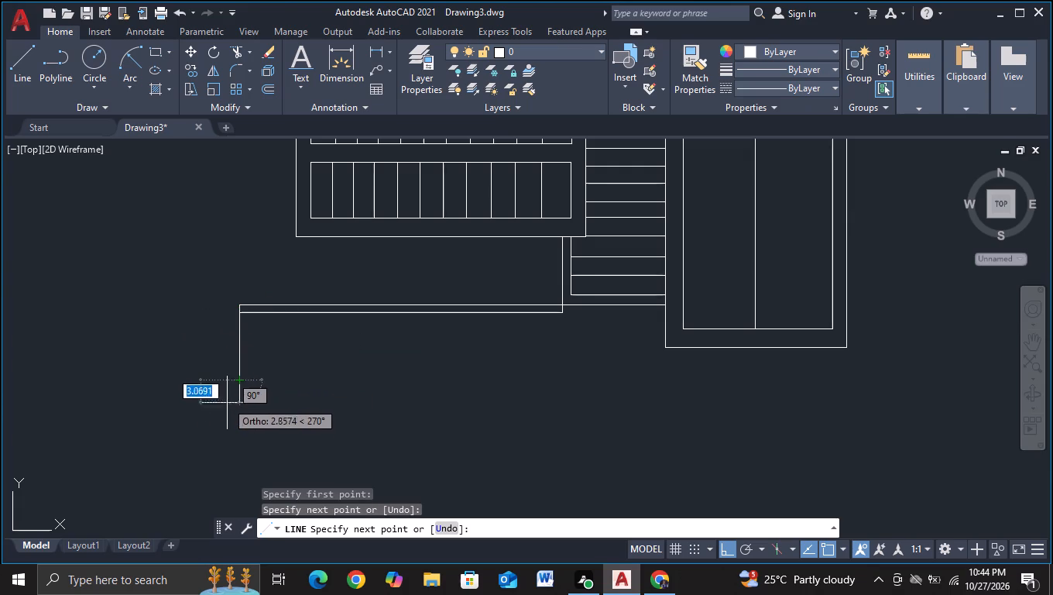
click(230, 402)
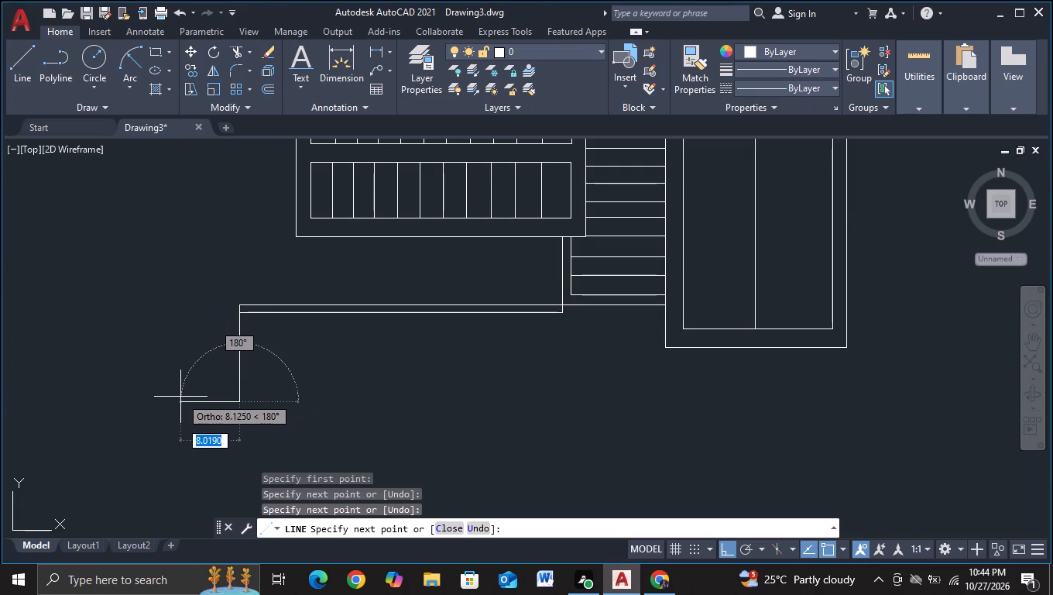
click(175, 397)
middle_drag(169, 436, 193, 365)
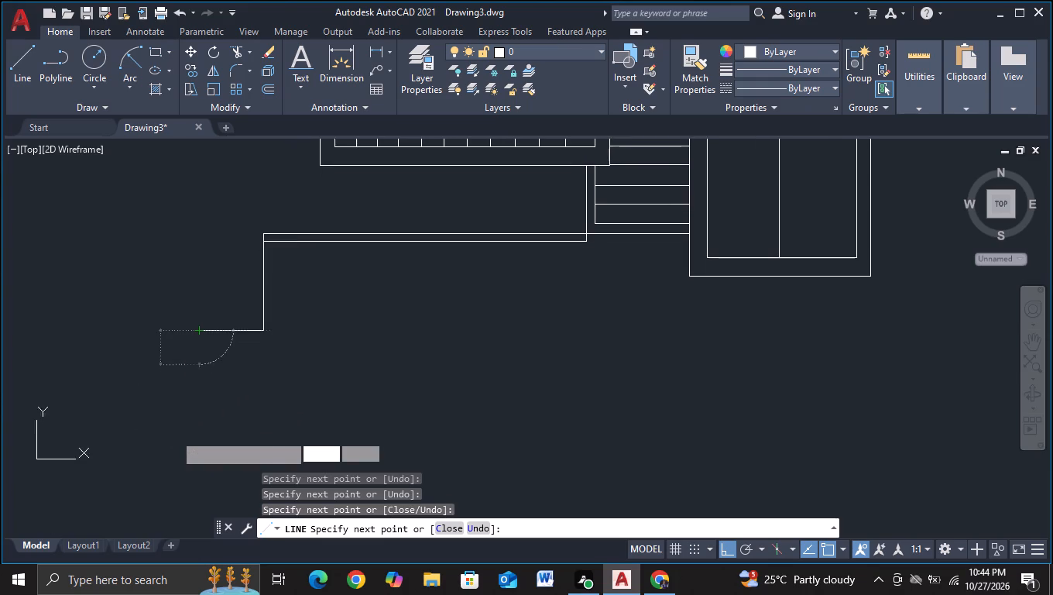
click(177, 310)
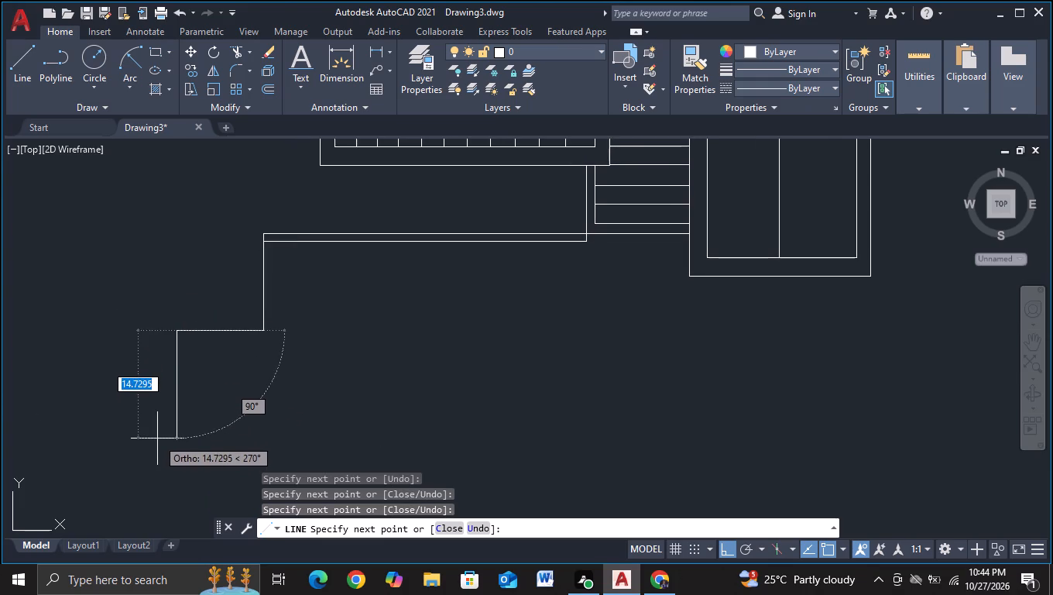
click(157, 439)
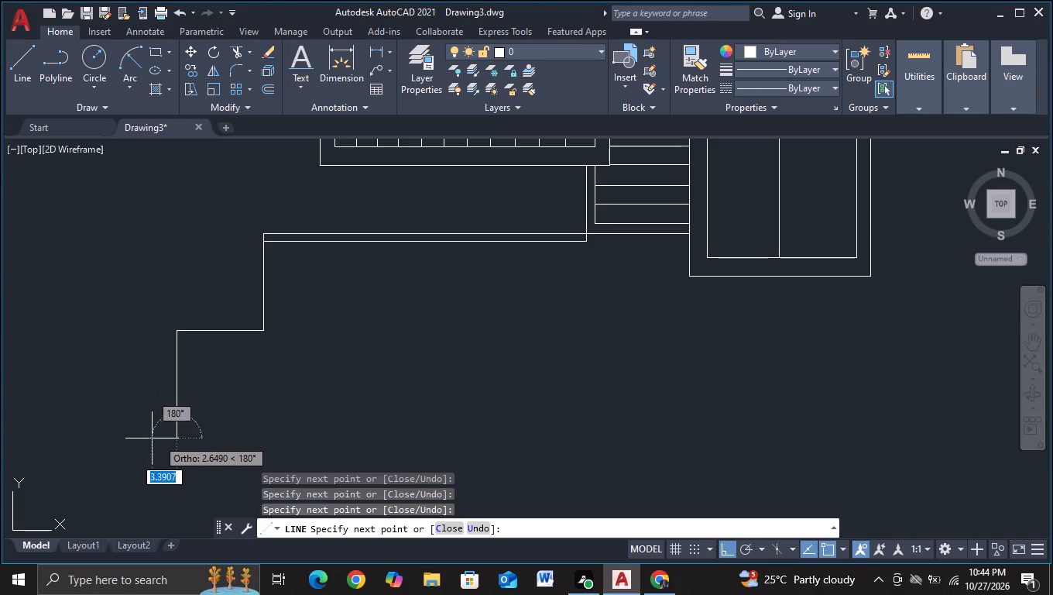
click(67, 437)
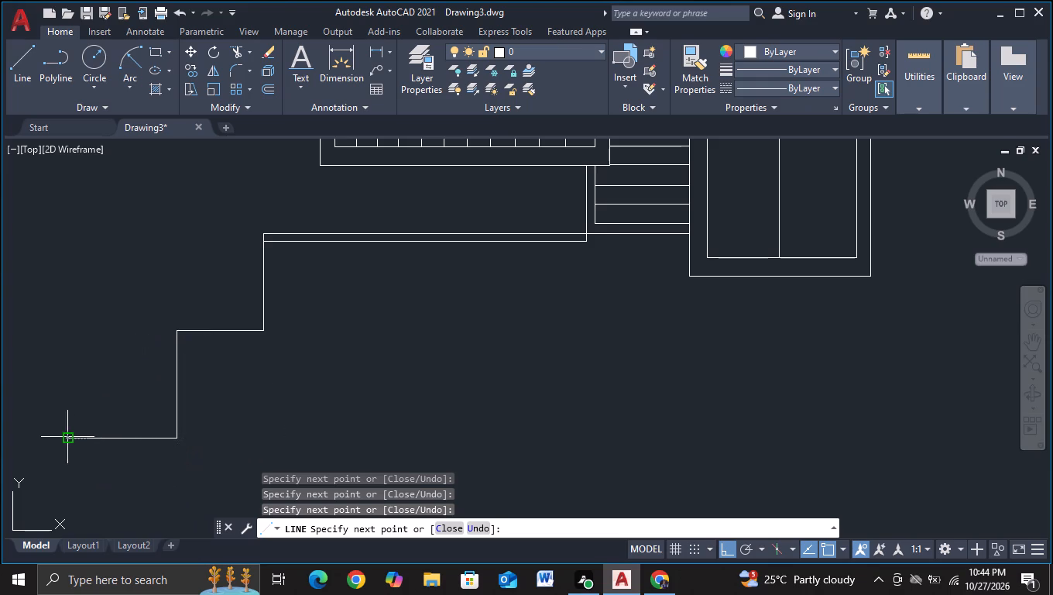
key(Escape)
Move the two bottom horizontals of the divided double-line rectangle downward, away from its verticals.
scroll(323, 436, down, 2)
middle_drag(376, 424, 364, 386)
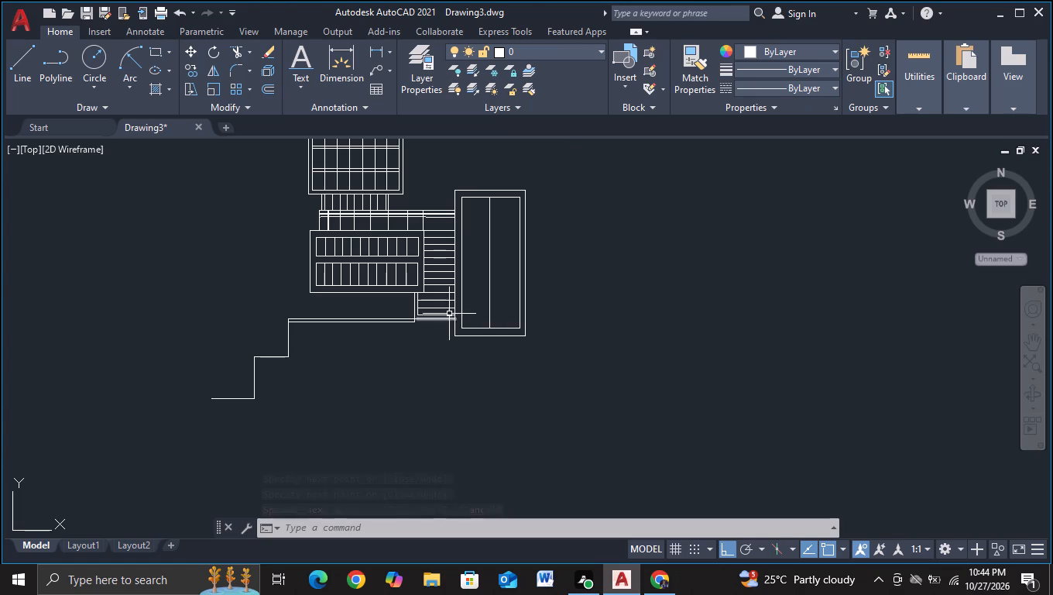
scroll(450, 313, up, 1)
click(476, 321)
click(498, 380)
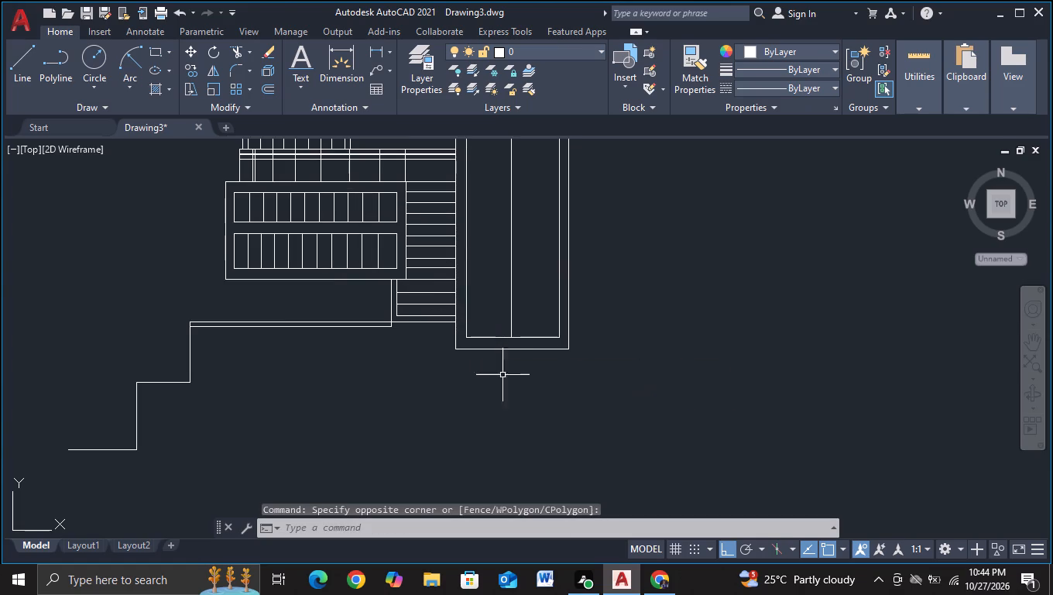
drag(520, 383, 520, 373)
click(525, 304)
scroll(533, 328, up, 2)
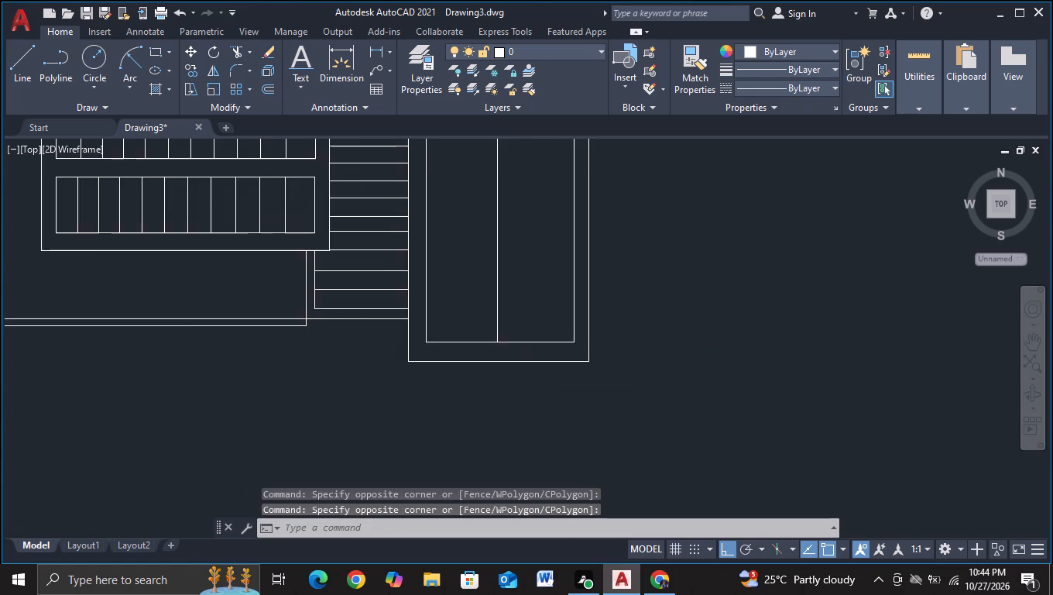
click(541, 414)
click(536, 315)
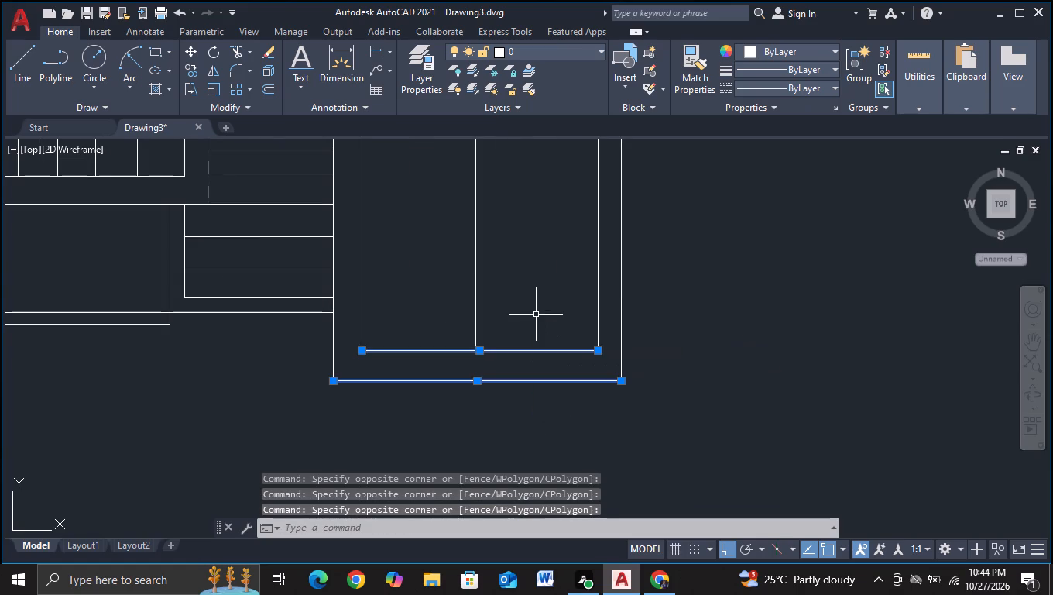
key(m)
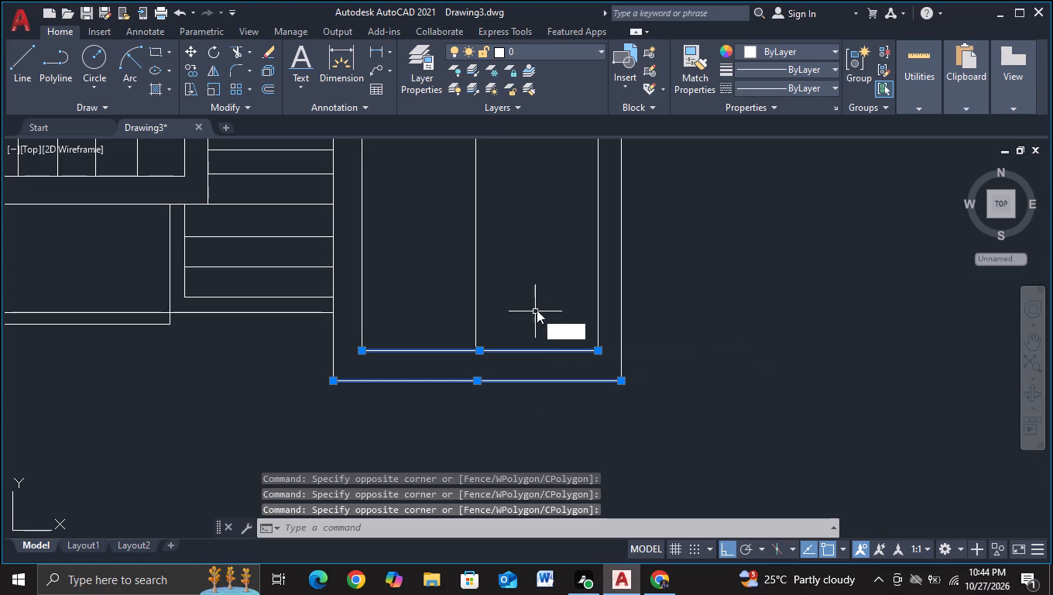
click(610, 348)
click(671, 332)
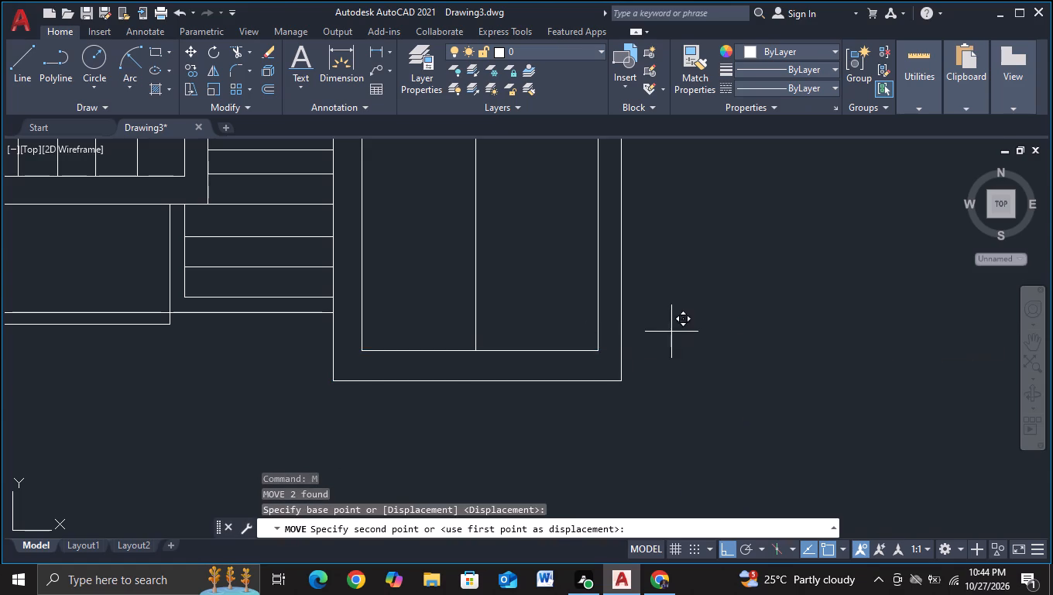
middle_drag(691, 411, 673, 284)
scroll(674, 284, down, 1)
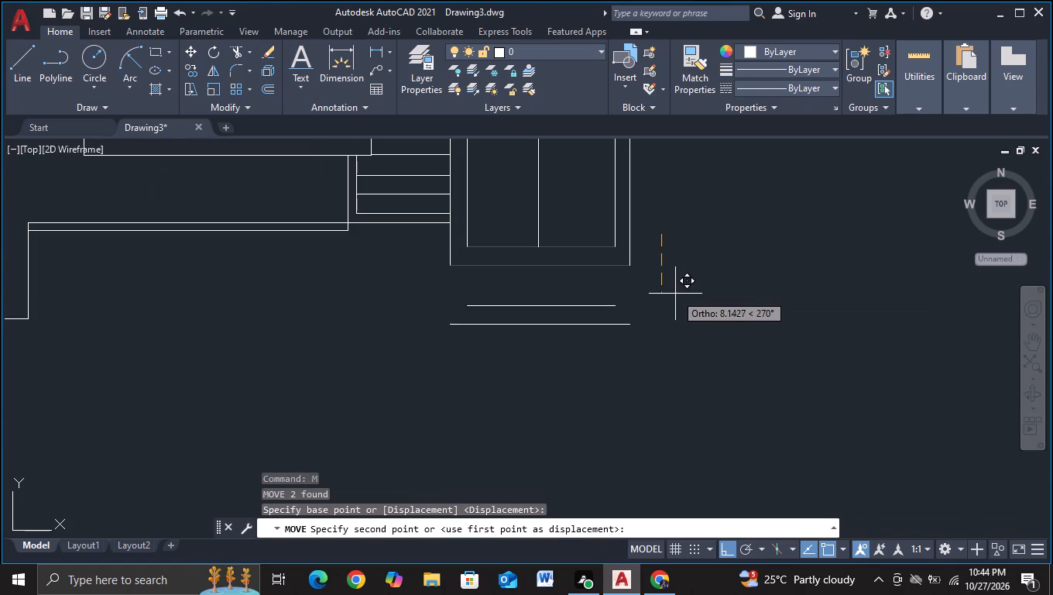
click(675, 309)
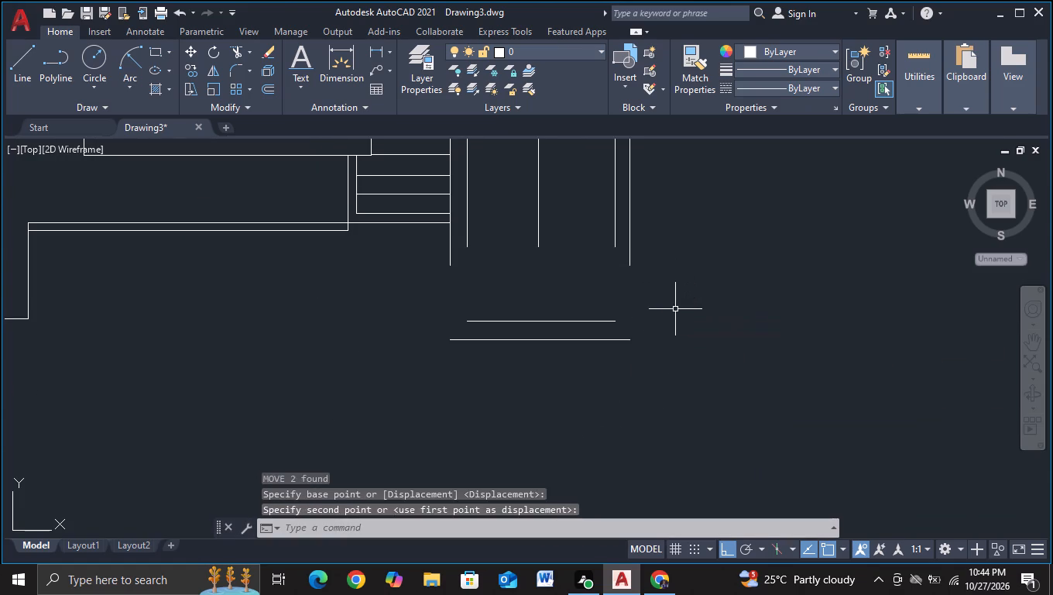
key(Escape)
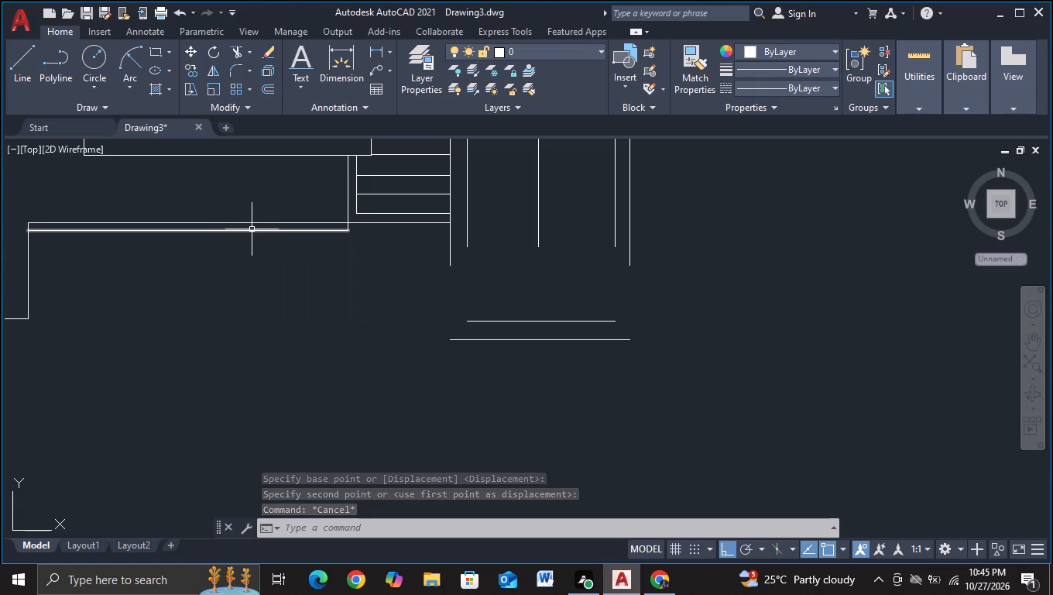
Extend the outer, inner and dividing verticals of the double-line rectangle down to its moved bottom horizontals.
key(e)
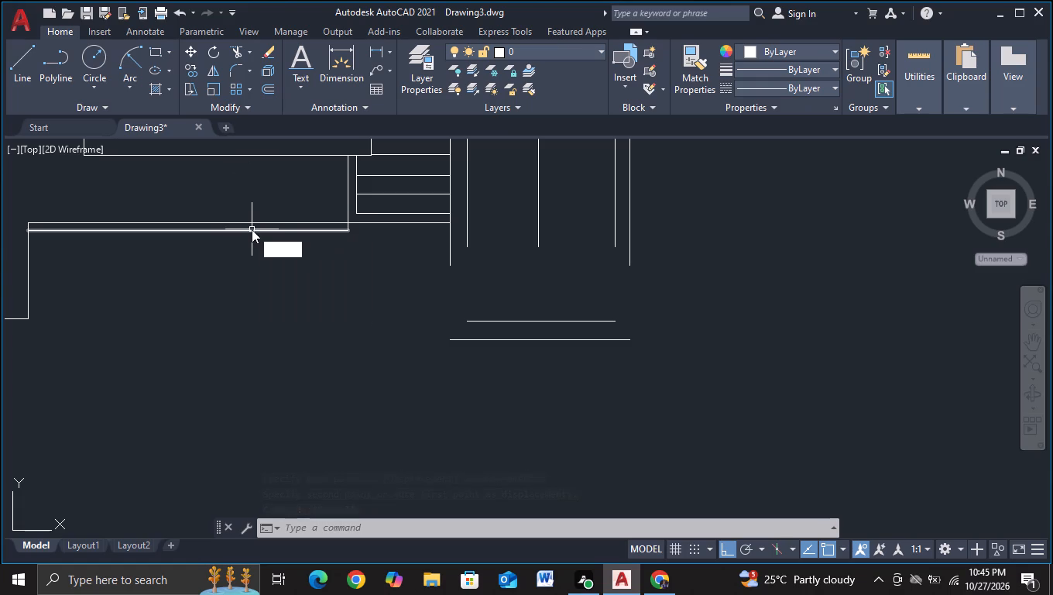
click(322, 282)
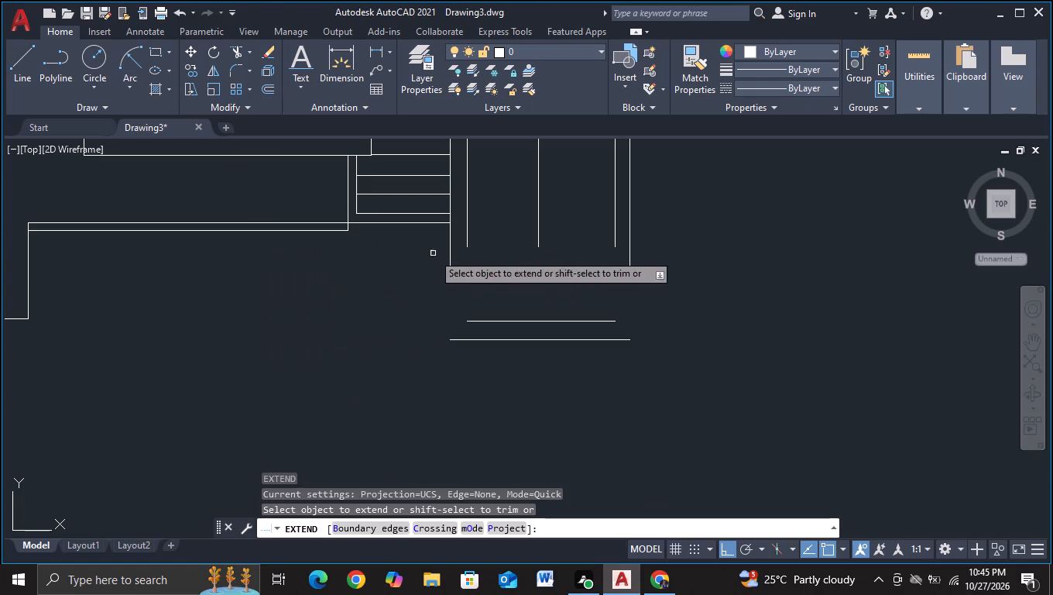
click(439, 242)
click(708, 240)
key(Escape)
scroll(626, 307, down, 3)
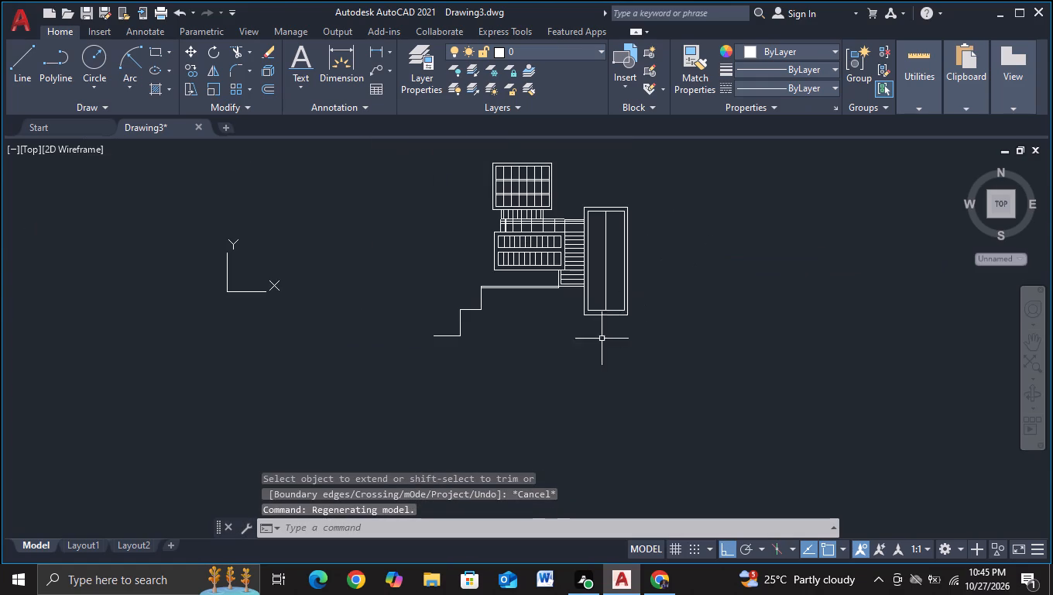
middle_drag(516, 374, 444, 377)
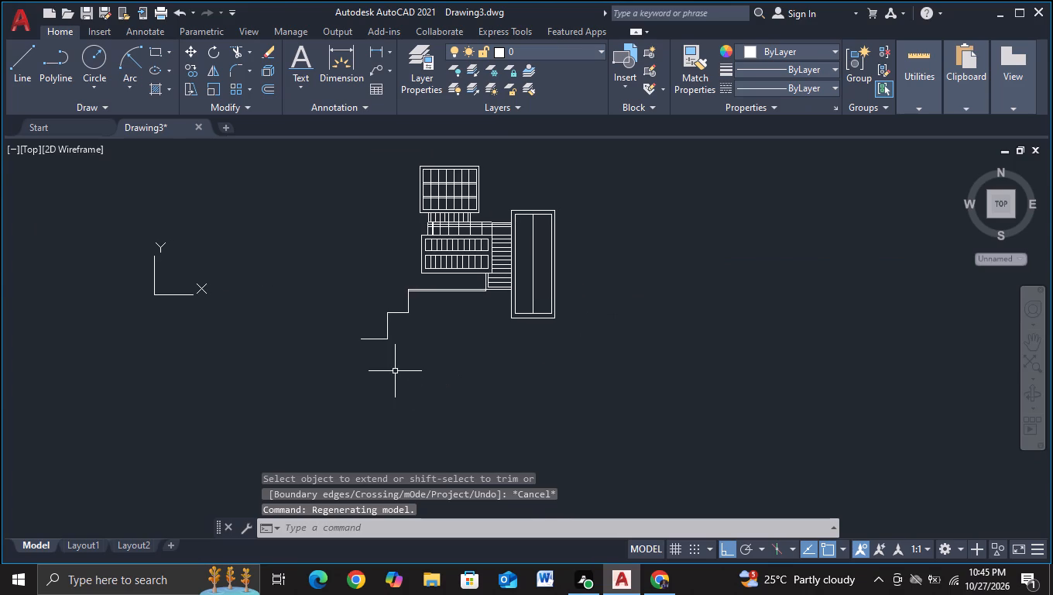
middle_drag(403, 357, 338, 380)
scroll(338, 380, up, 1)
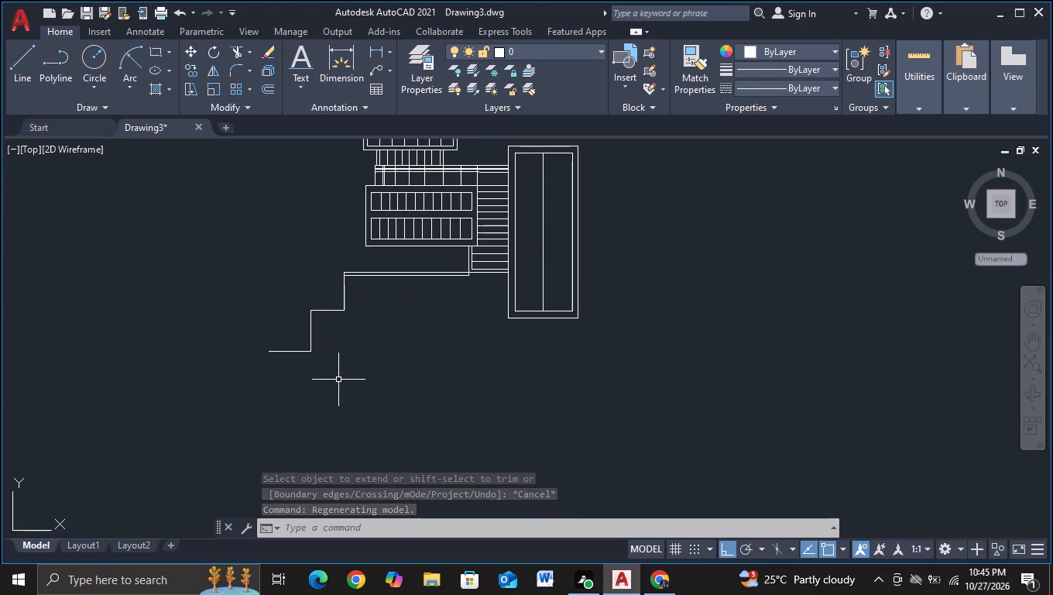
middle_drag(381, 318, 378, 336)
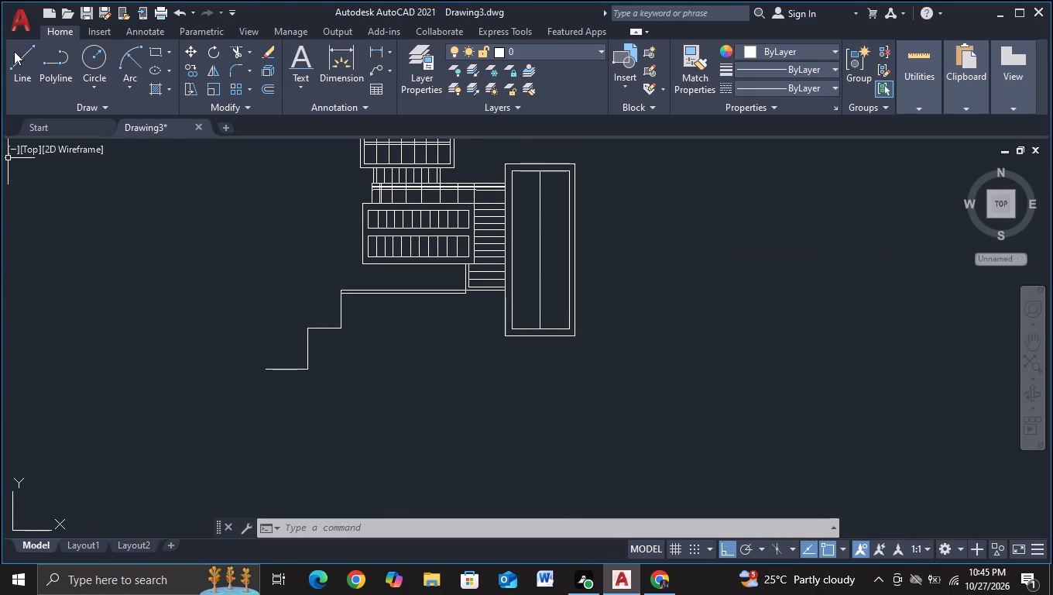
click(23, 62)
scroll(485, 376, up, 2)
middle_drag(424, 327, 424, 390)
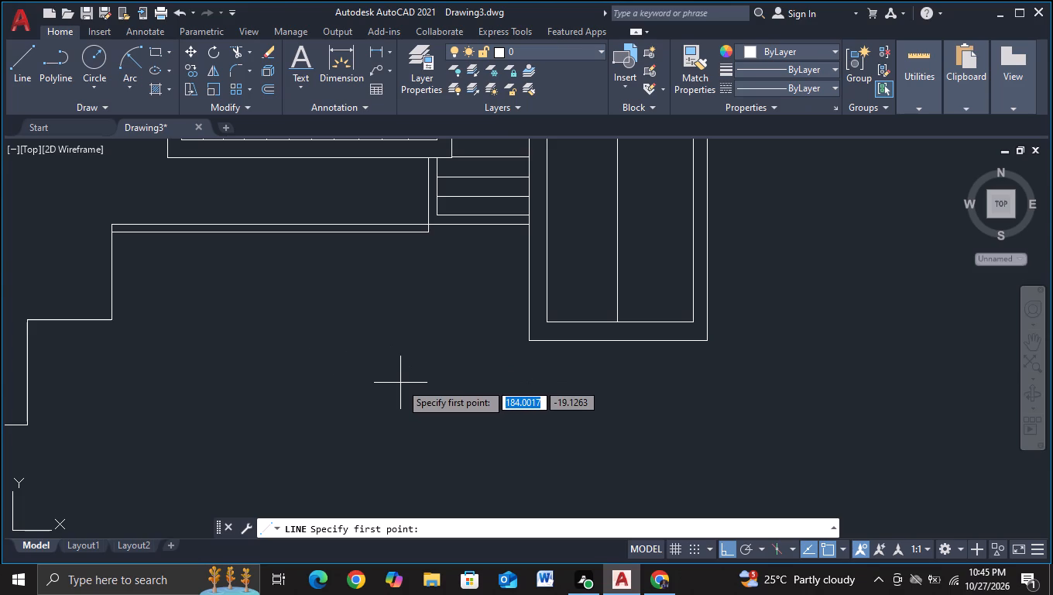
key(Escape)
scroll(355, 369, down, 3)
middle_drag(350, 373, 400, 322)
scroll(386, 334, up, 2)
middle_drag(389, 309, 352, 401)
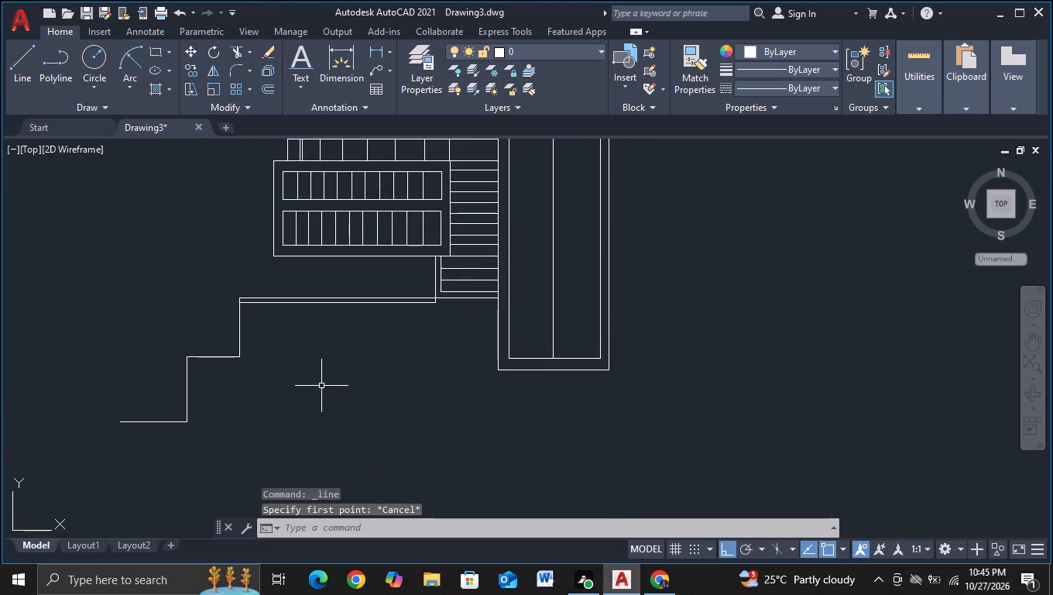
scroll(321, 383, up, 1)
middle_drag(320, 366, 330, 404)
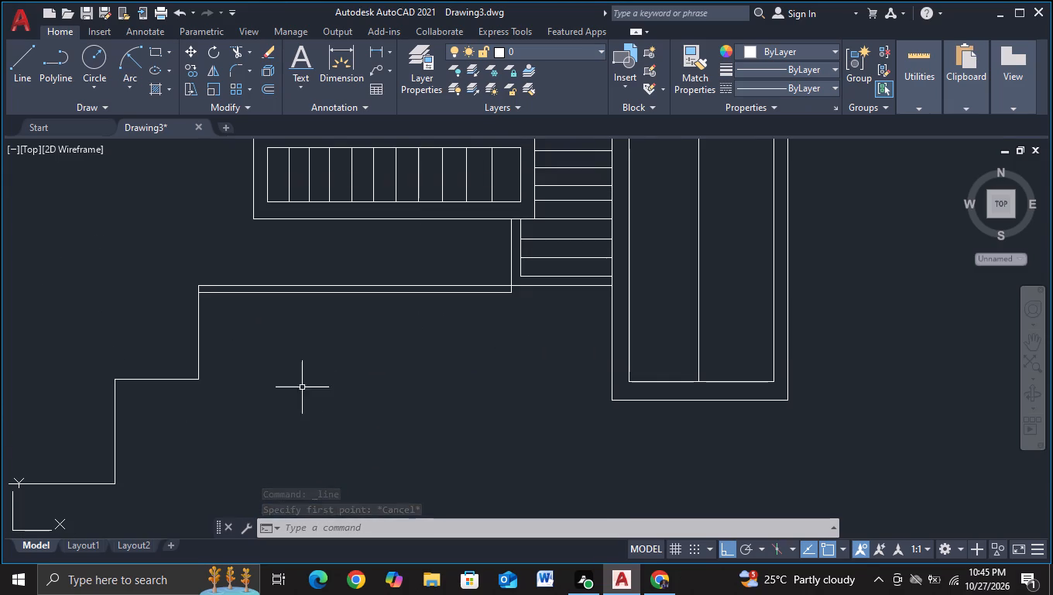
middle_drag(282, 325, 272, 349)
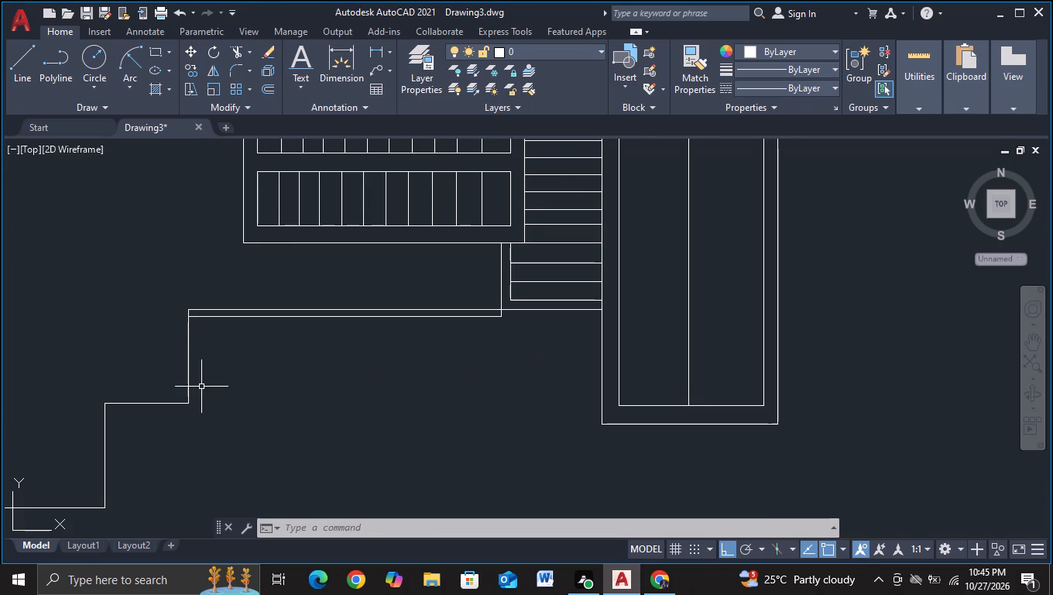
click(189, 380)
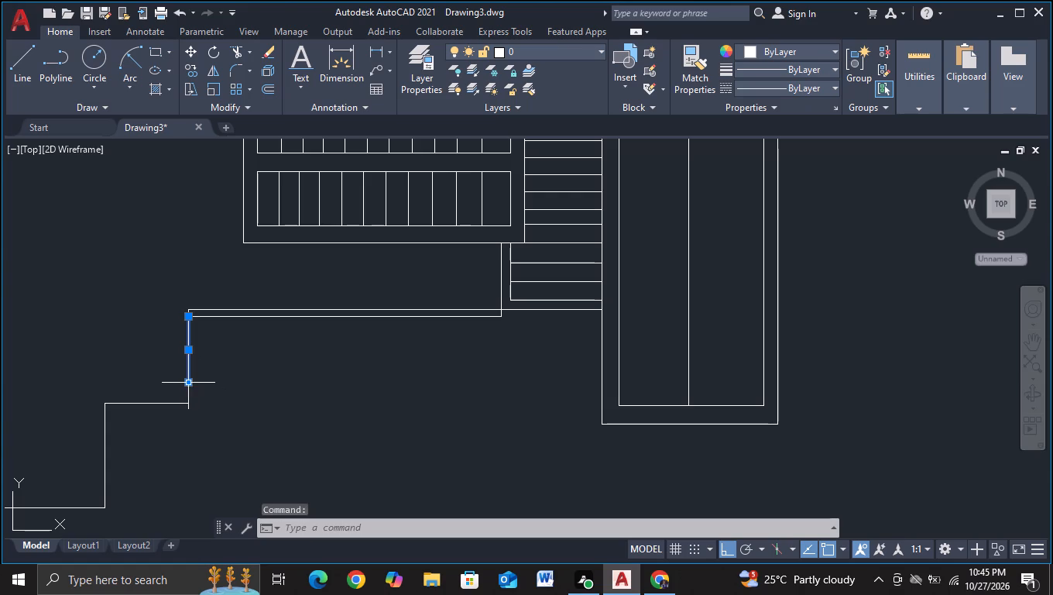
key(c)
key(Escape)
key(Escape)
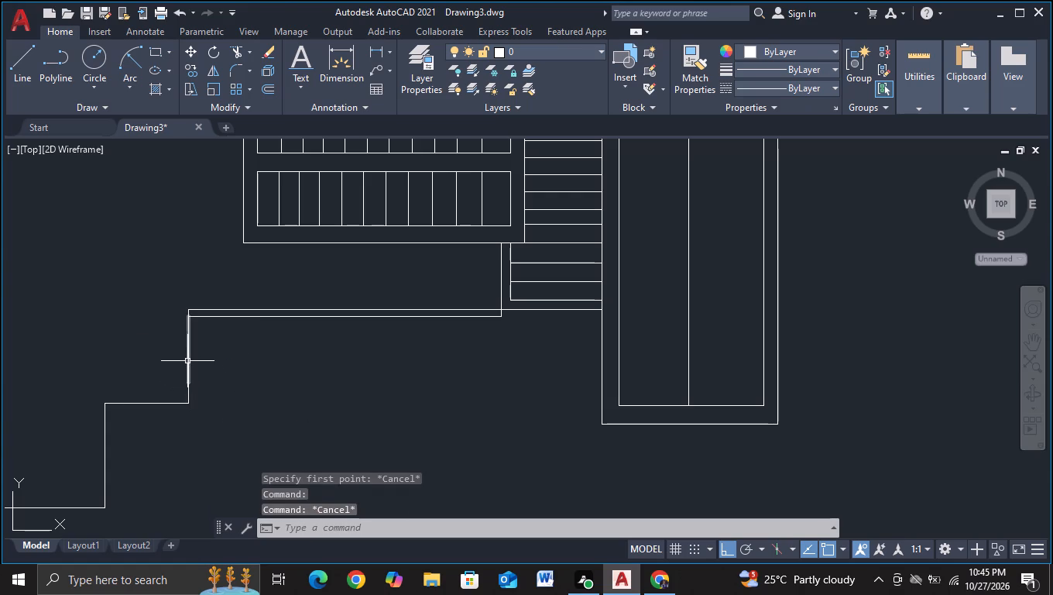
Copy the upper vertical of the stepped line about 2 units to the right.
click(187, 361)
key(c)
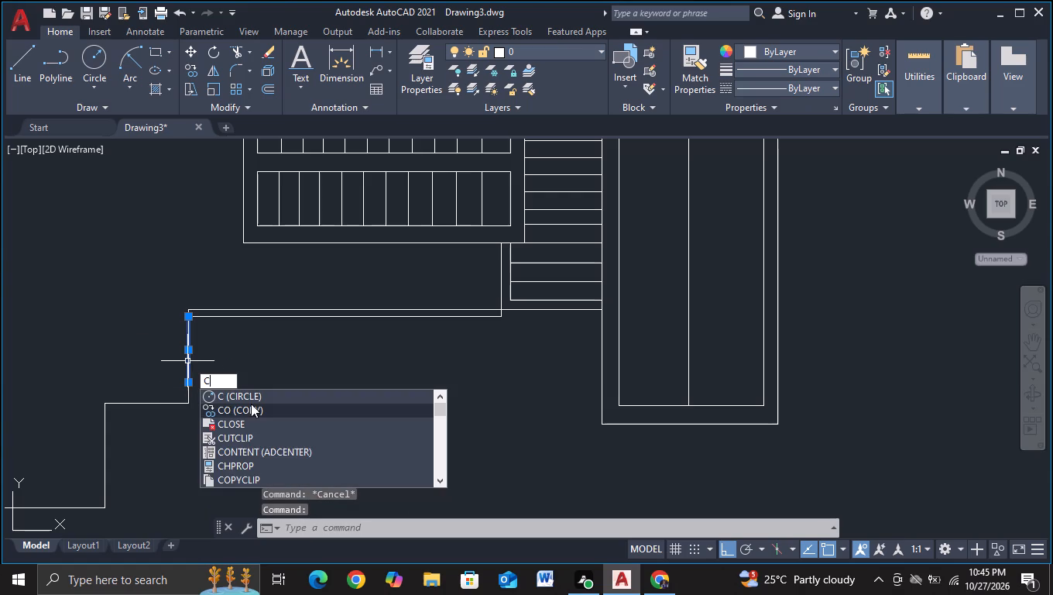
double_click(249, 410)
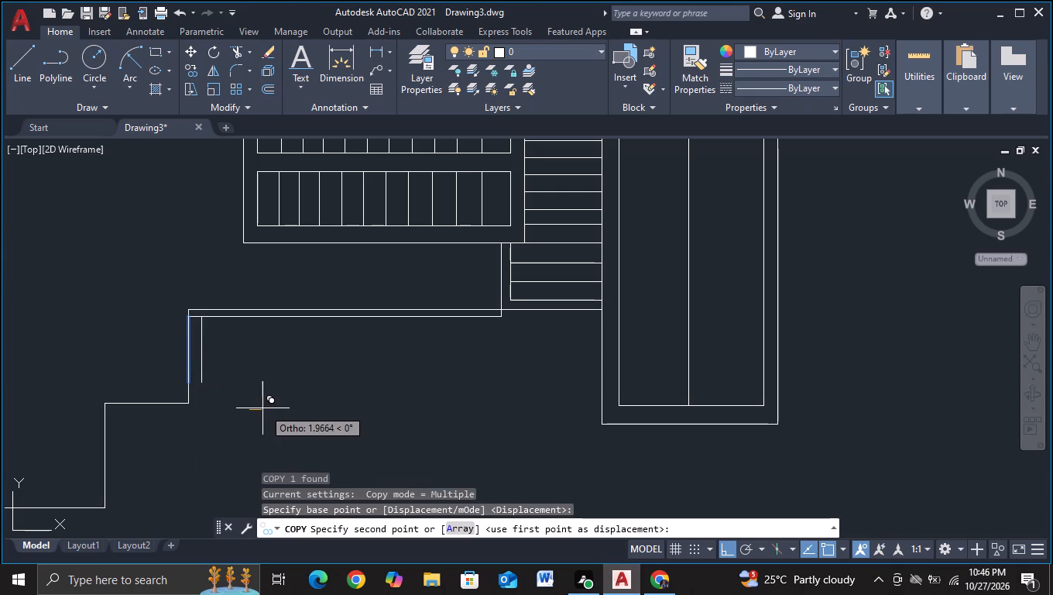
click(262, 410)
key(Escape)
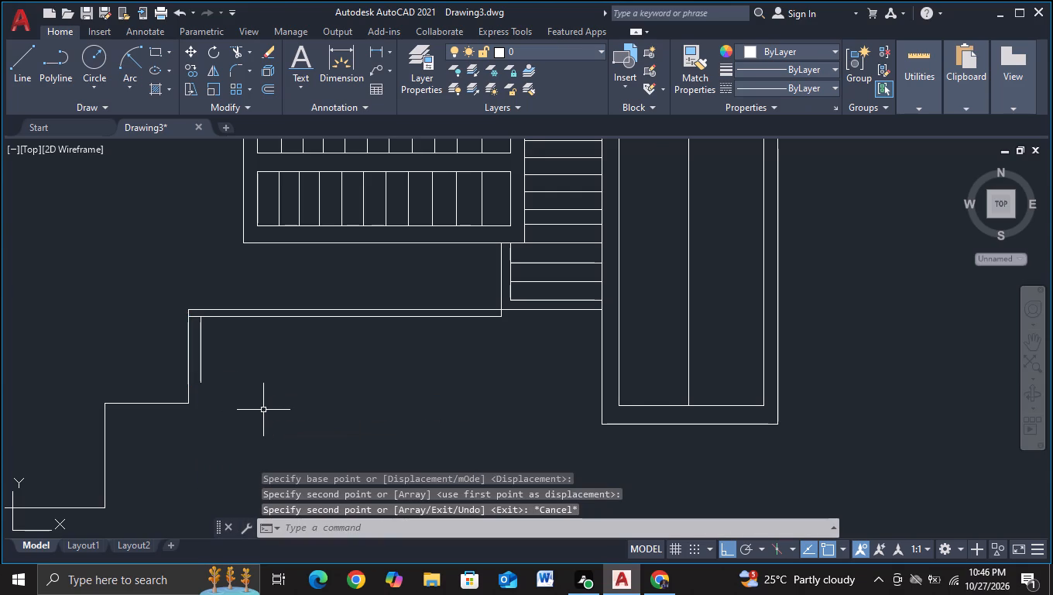
Copy the lower vertical of the stepped line about 3.5 units to the right.
middle_drag(287, 414, 300, 343)
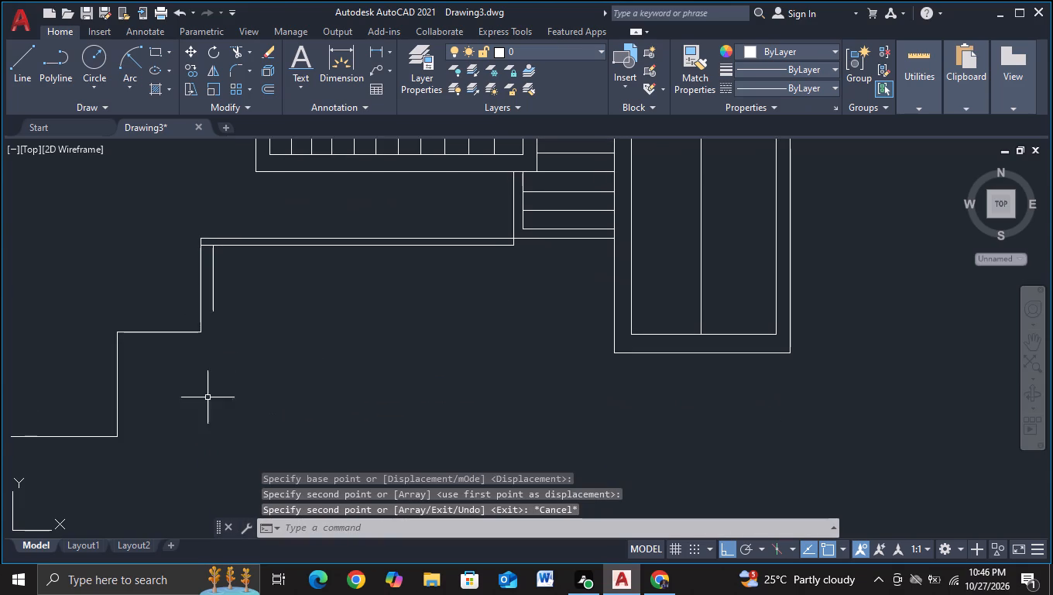
click(118, 376)
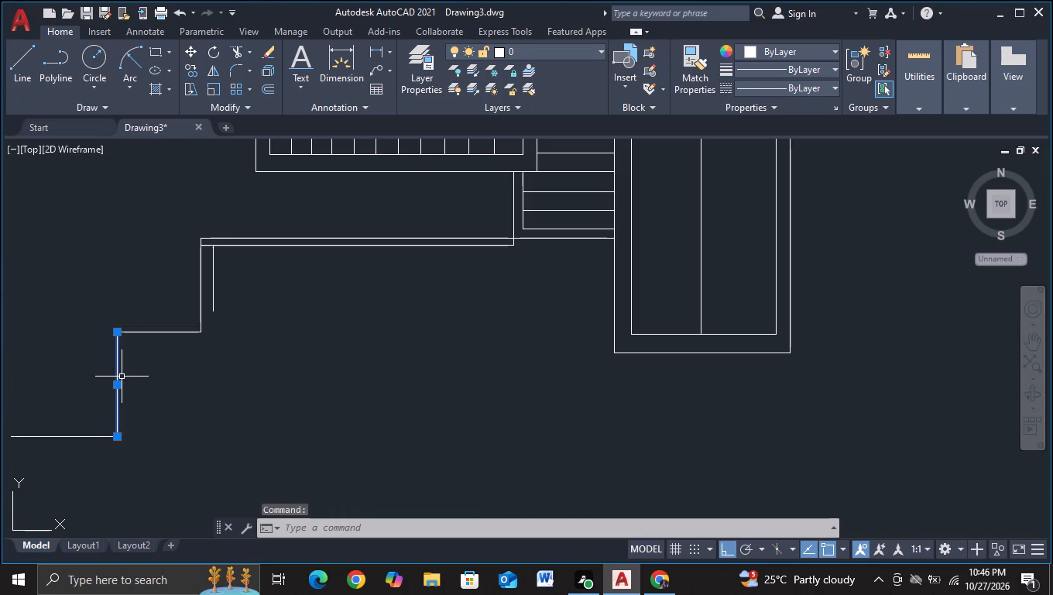
key(c)
double_click(191, 430)
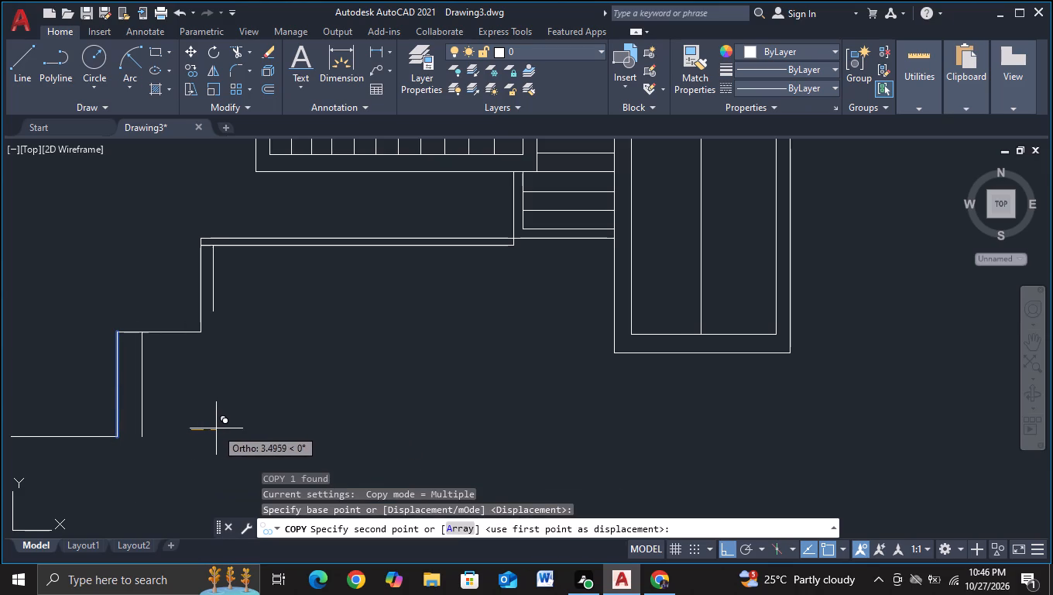
click(217, 428)
key(Escape)
Copy the stepped line's bottom horizontal a short distance straight down.
middle_drag(217, 428, 224, 393)
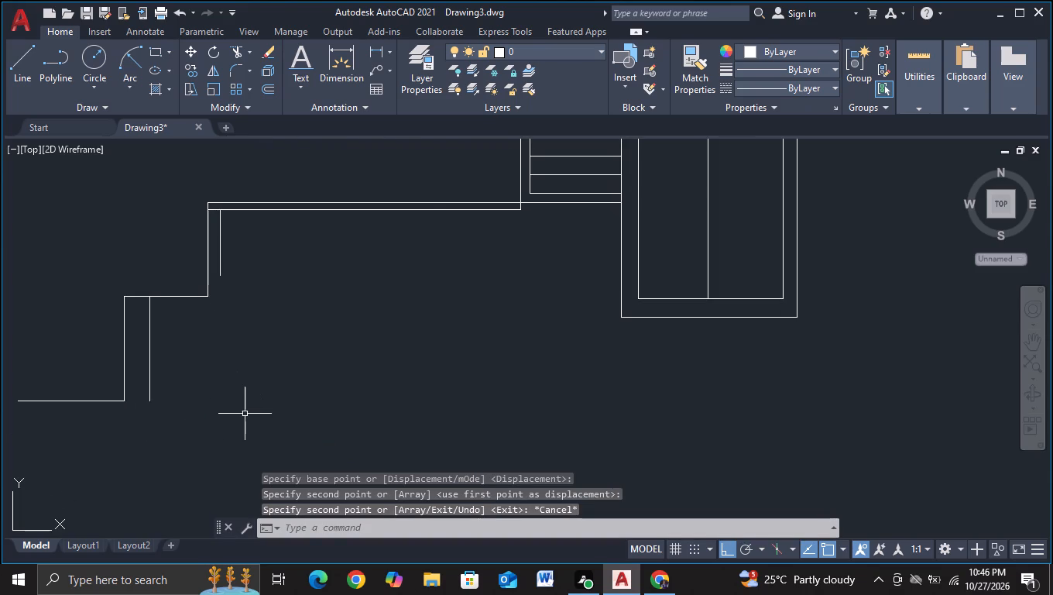
scroll(245, 415, down, 1)
middle_drag(245, 418, 261, 355)
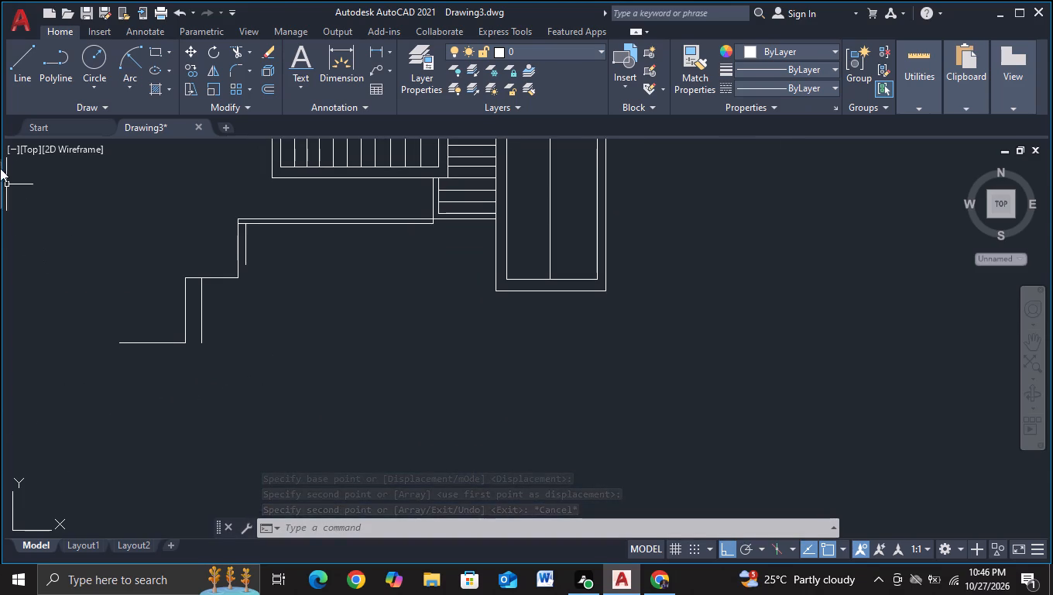
click(132, 343)
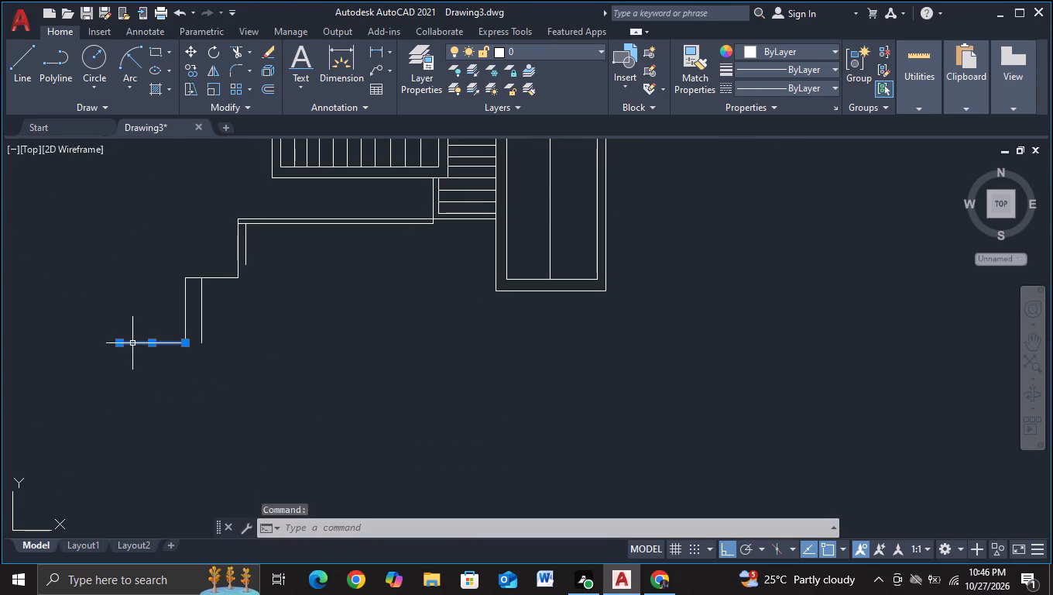
key(c)
click(199, 393)
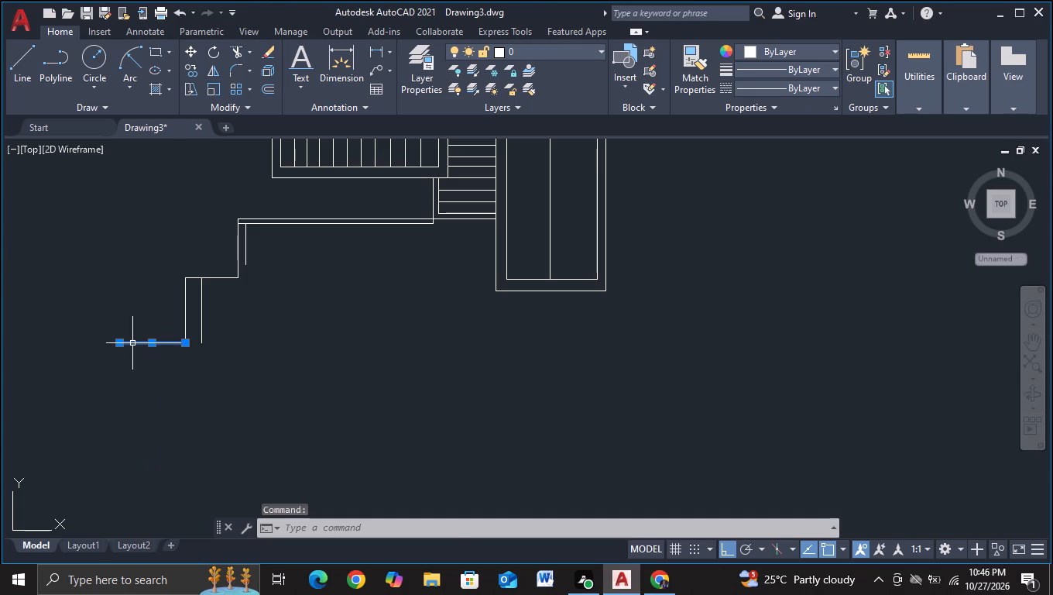
click(199, 393)
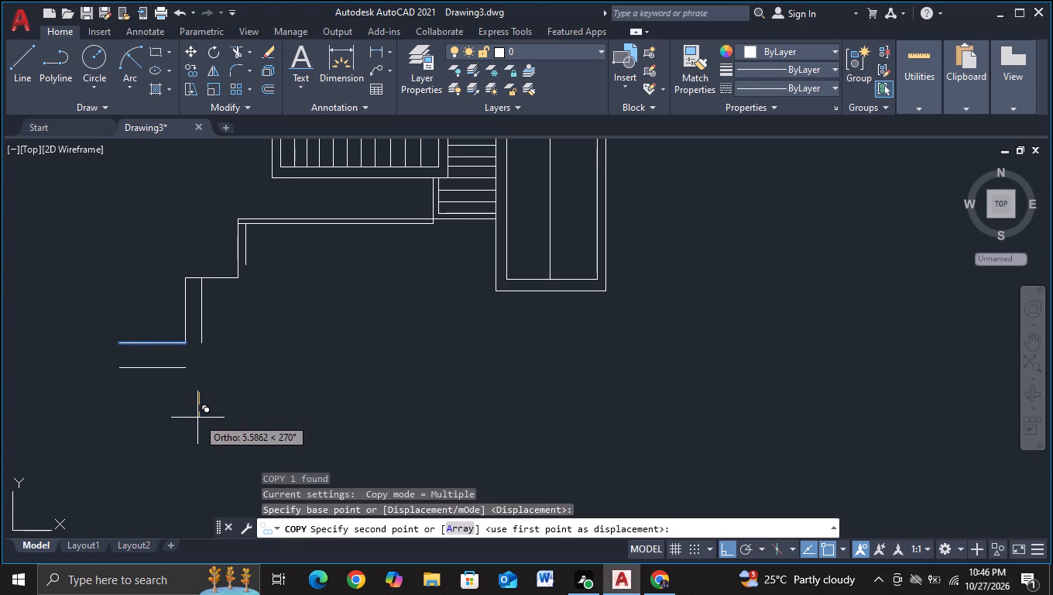
click(197, 413)
key(Escape)
Draw a short vertical line joining the left ends of the bottom horizontal and its copy.
click(12, 77)
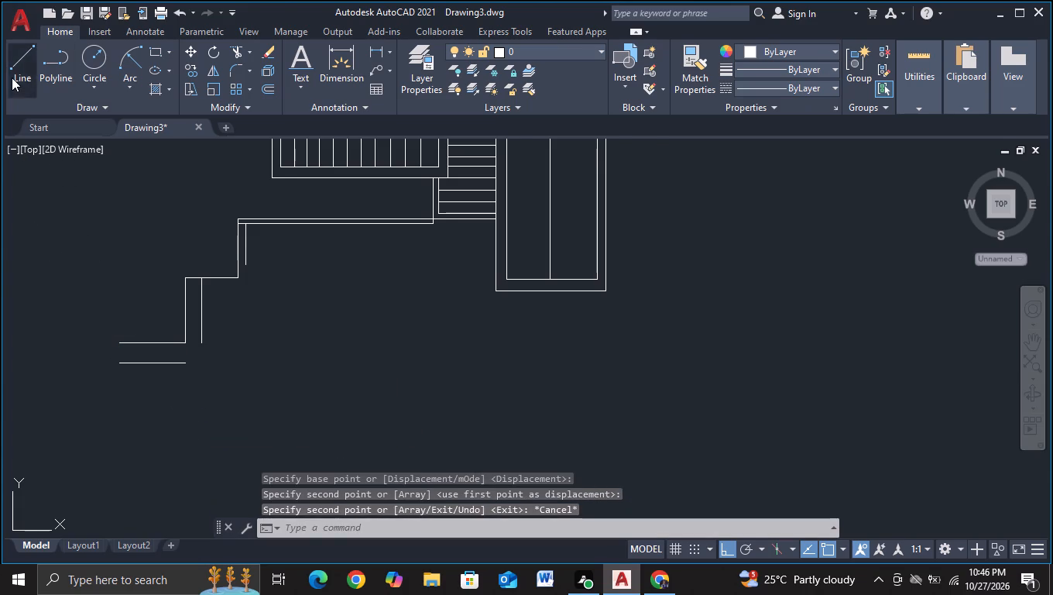
click(122, 345)
click(121, 361)
key(Escape)
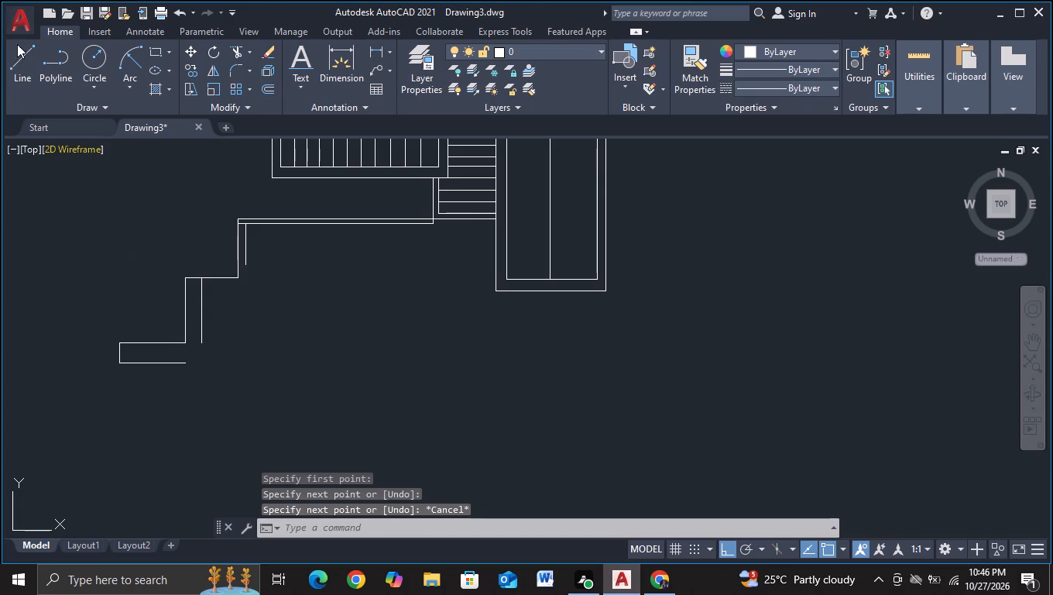
Continue both bottom horizontals about 205 units to the right with parallel lines and close their right end with a short vertical.
click(26, 77)
click(184, 339)
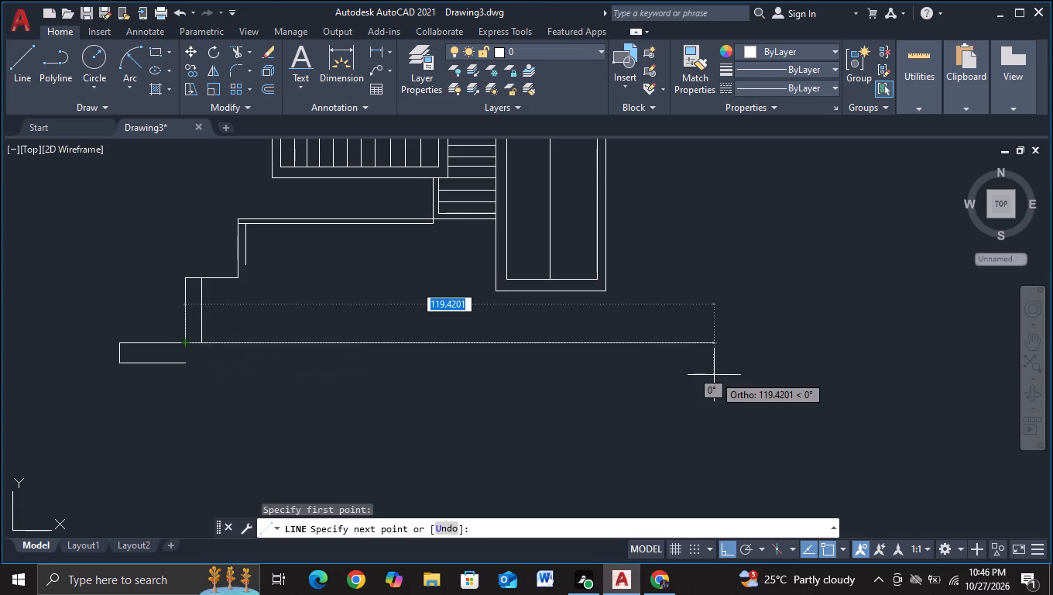
scroll(714, 375, down, 1)
middle_drag(714, 375, 492, 380)
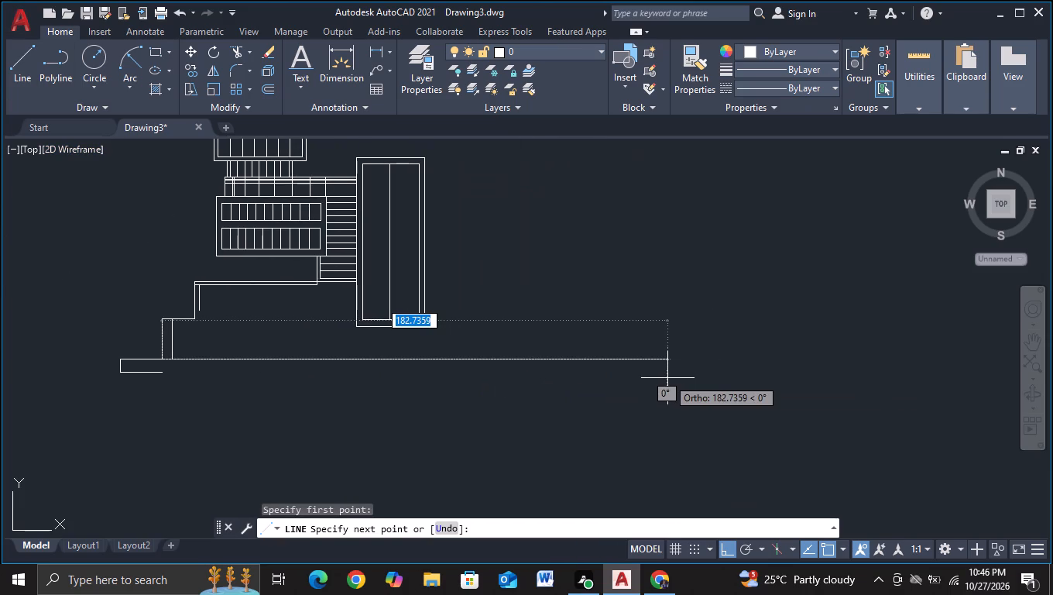
click(727, 387)
key(Escape)
click(22, 73)
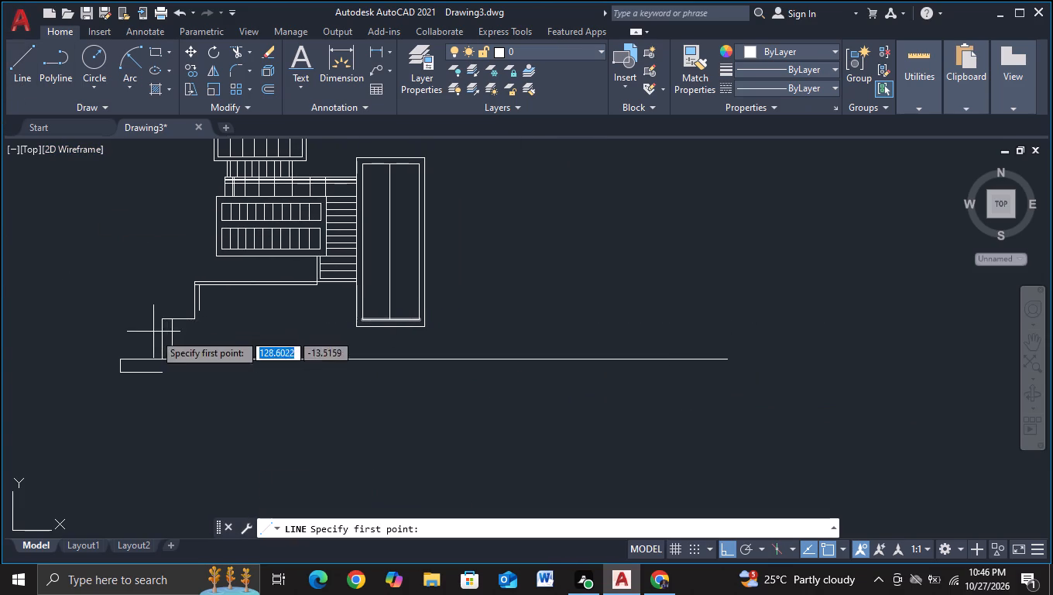
click(159, 377)
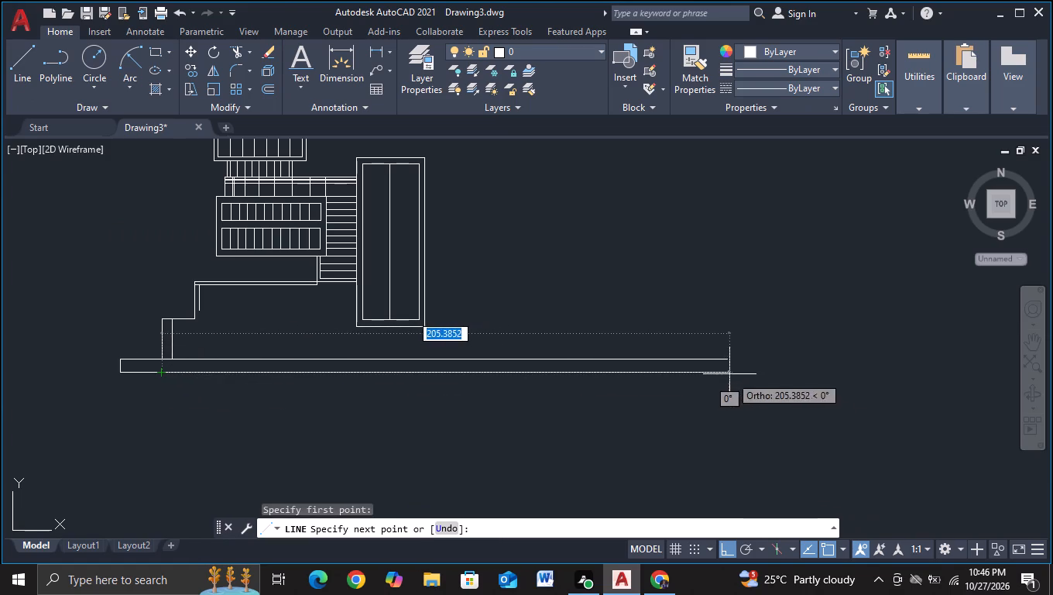
click(726, 375)
click(726, 365)
key(Escape)
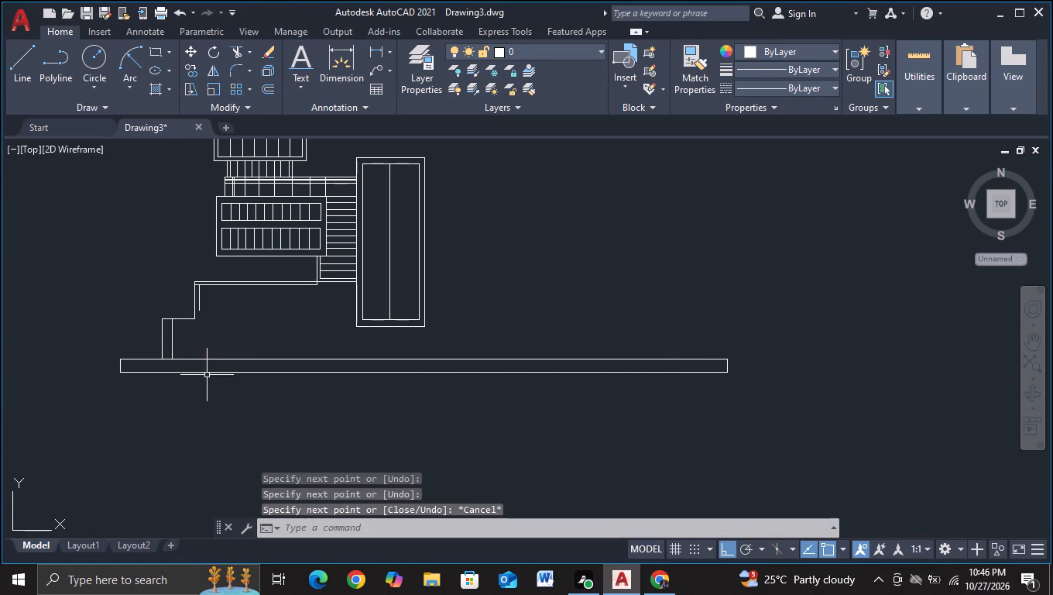
Move the two collinear lower lines of the long base strip up about 2 units.
click(204, 372)
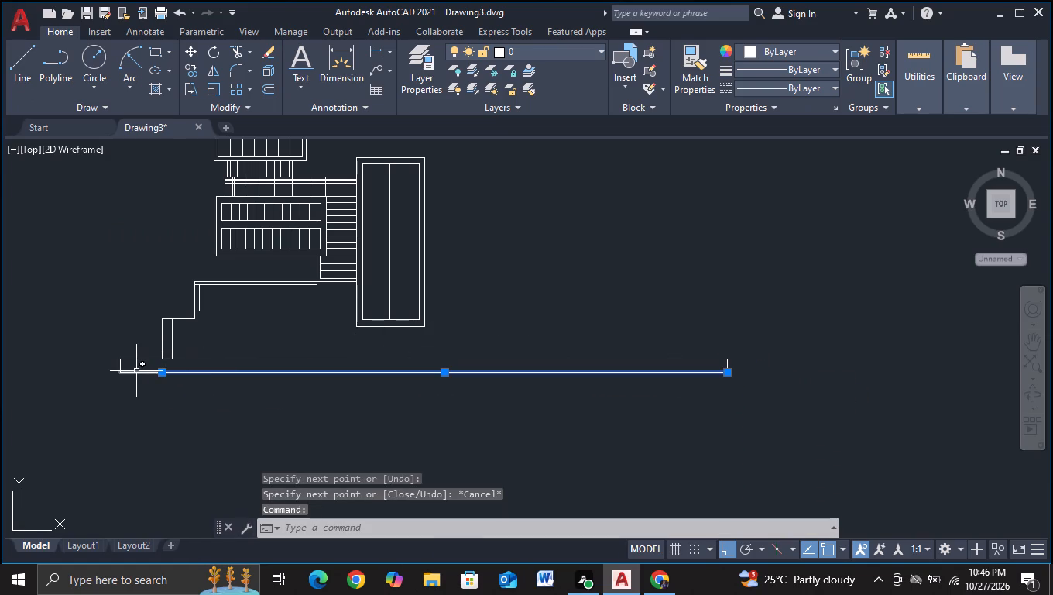
click(136, 371)
key(m)
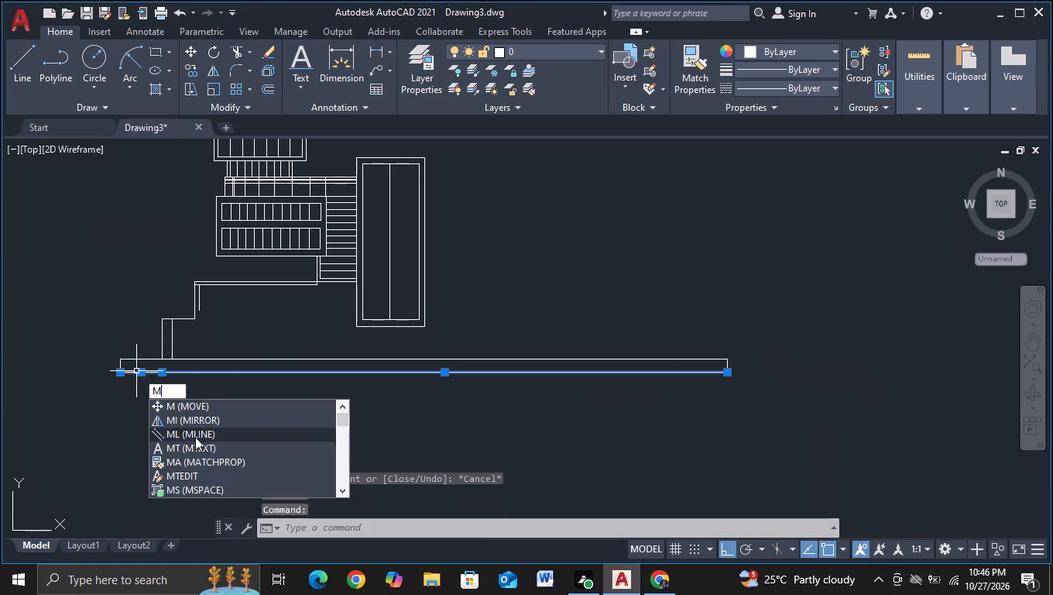
click(197, 409)
click(198, 421)
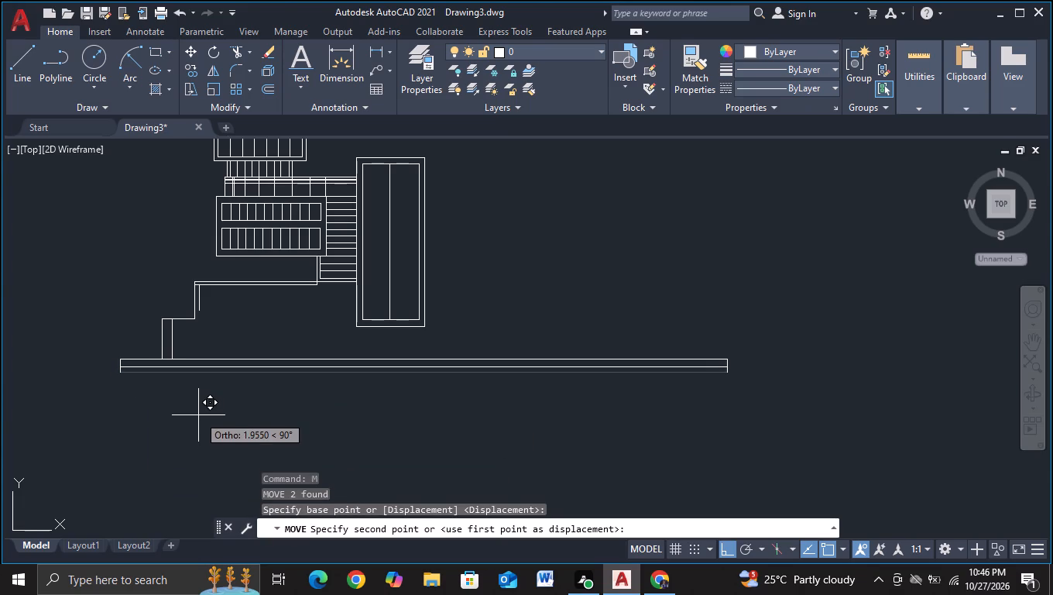
click(199, 416)
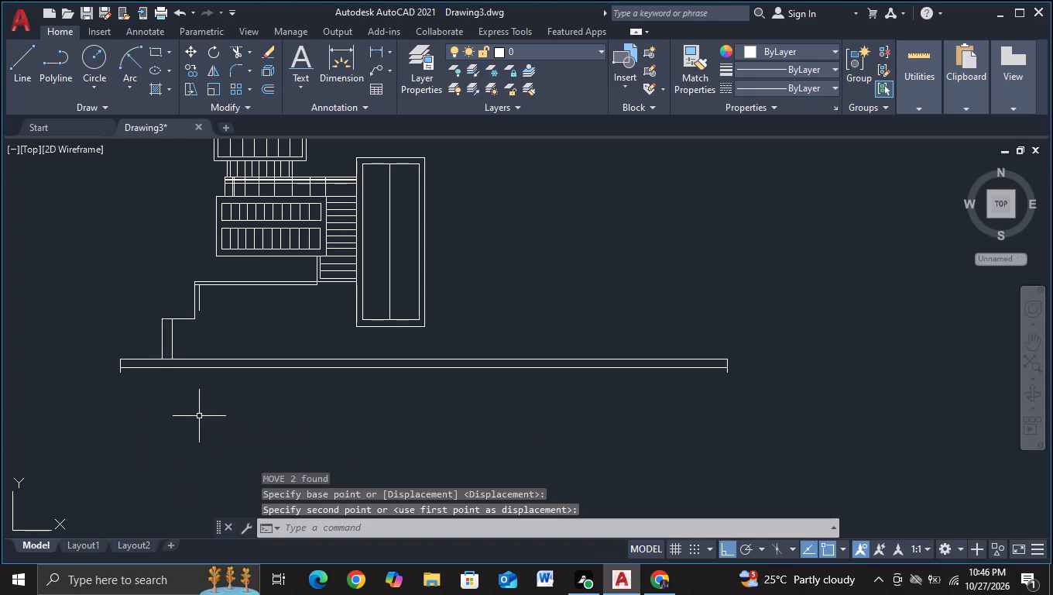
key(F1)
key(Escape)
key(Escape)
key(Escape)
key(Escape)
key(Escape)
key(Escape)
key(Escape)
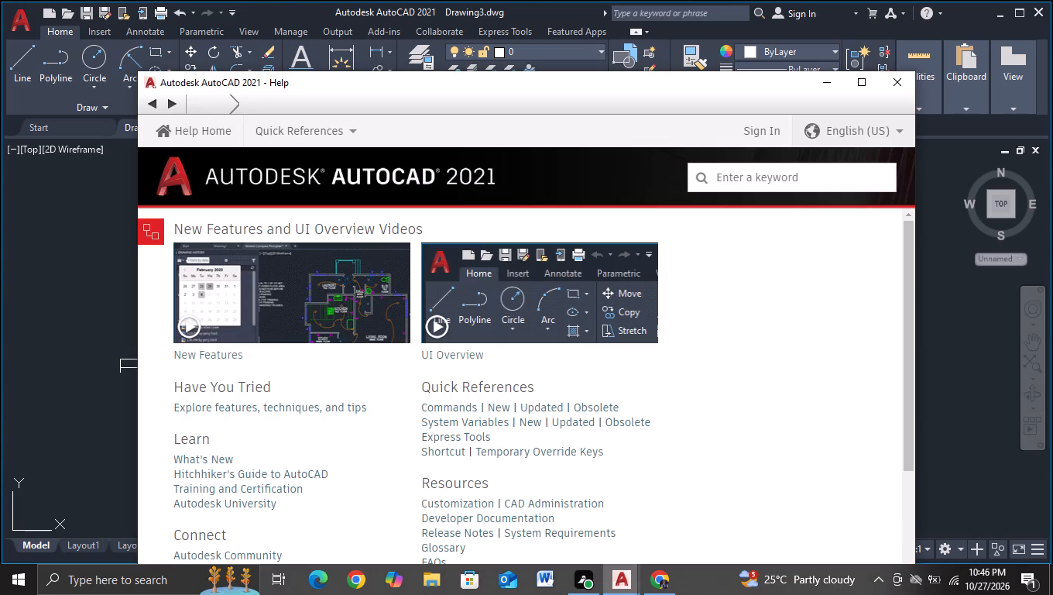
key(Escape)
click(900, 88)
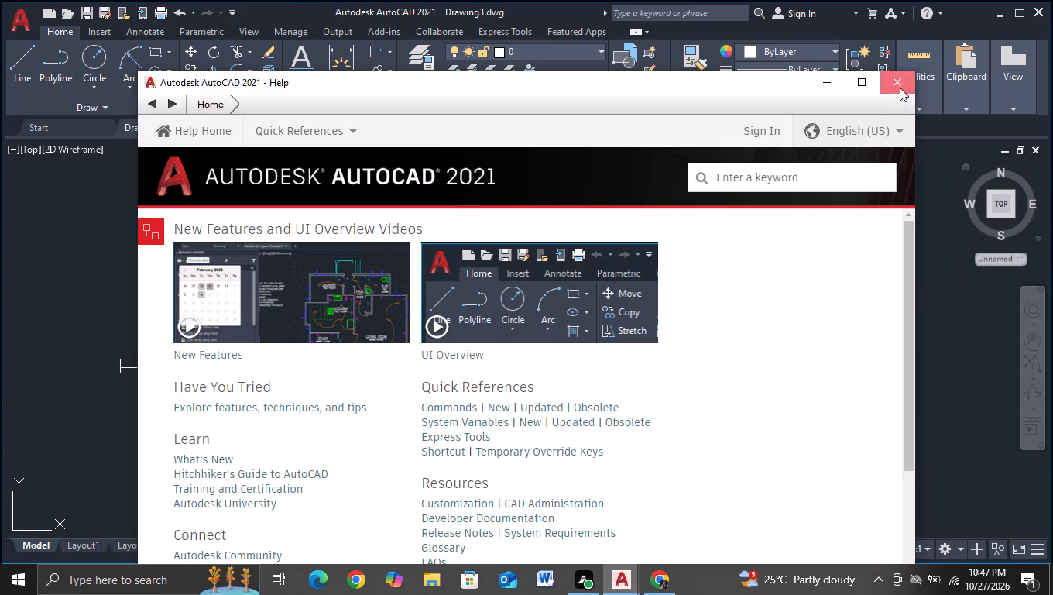
Trim the vertical stubs that overhang below the long base strip at its left and right ends.
click(242, 55)
scroll(144, 437, up, 1)
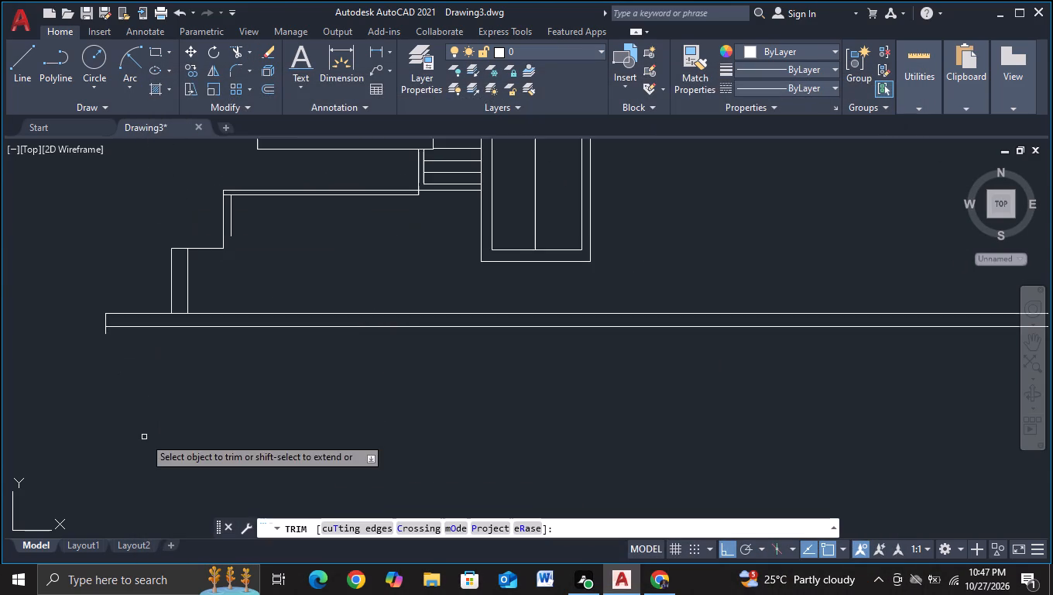
scroll(111, 349, up, 3)
click(74, 280)
click(125, 287)
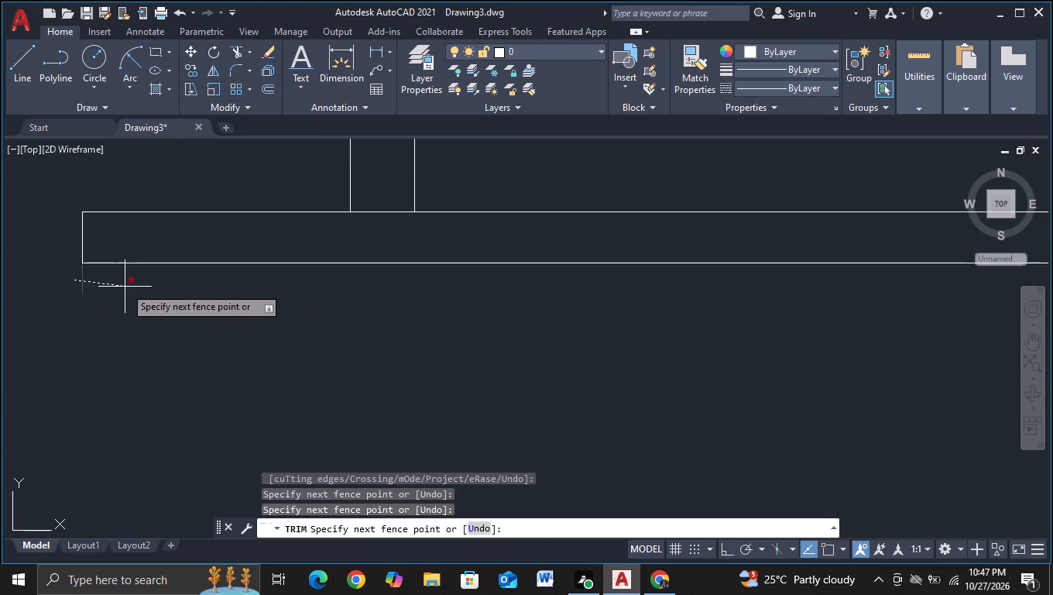
scroll(173, 328, down, 2)
middle_drag(592, 389, 0, 372)
middle_drag(742, 370, 177, 391)
scroll(533, 394, up, 2)
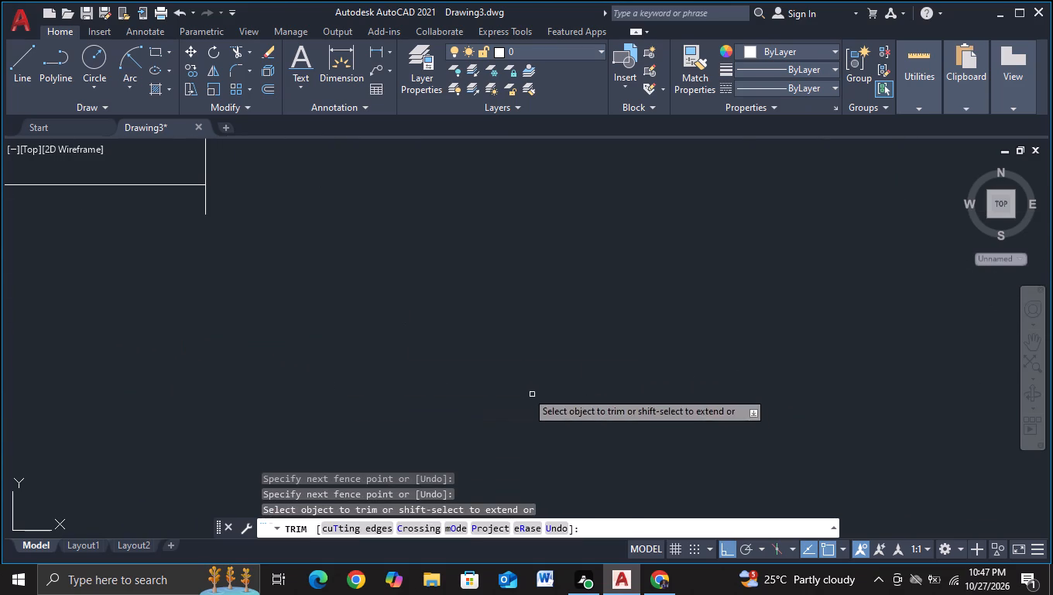
drag(173, 208, 180, 208)
click(288, 213)
scroll(283, 243, down, 5)
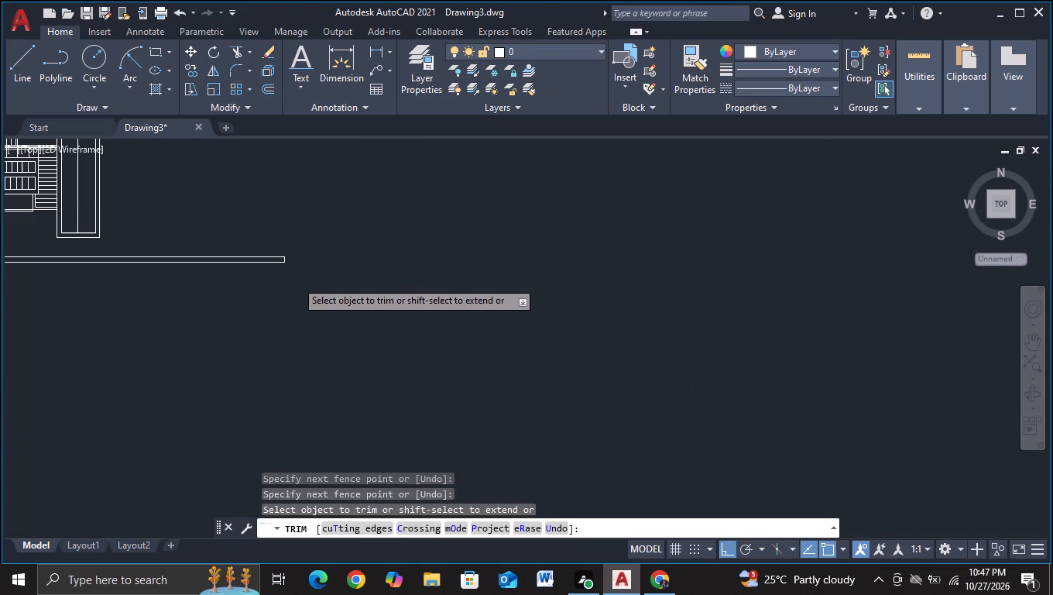
middle_drag(278, 316, 598, 310)
middle_drag(356, 325, 361, 353)
key(Escape)
Move the inner of the two short verticals standing on the base strip about 1.3 units to the left.
middle_drag(361, 353, 355, 381)
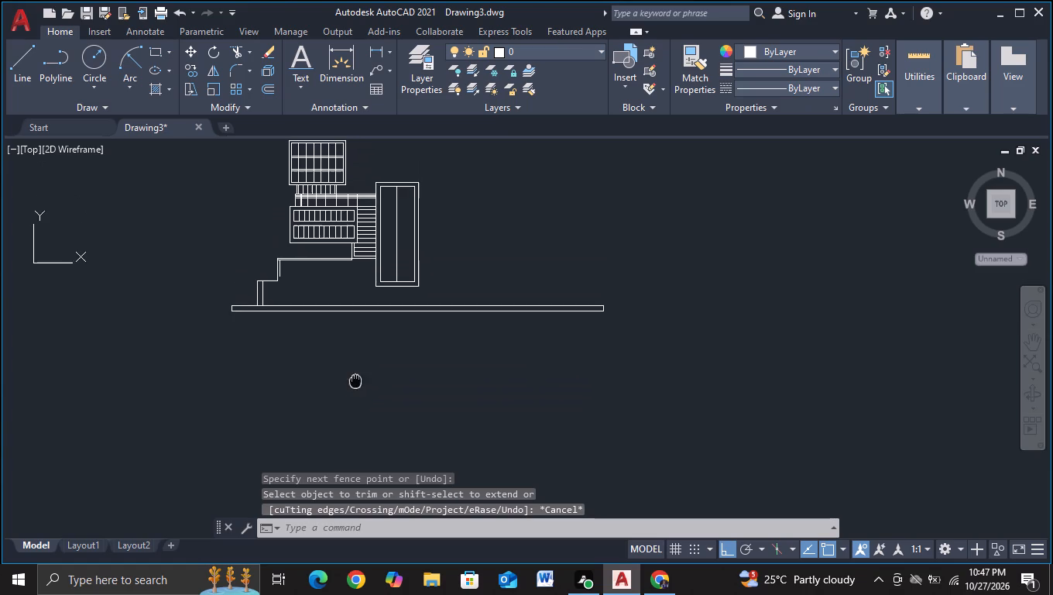
middle_drag(355, 381, 355, 382)
scroll(292, 359, up, 1)
middle_drag(263, 349, 266, 362)
scroll(264, 362, up, 1)
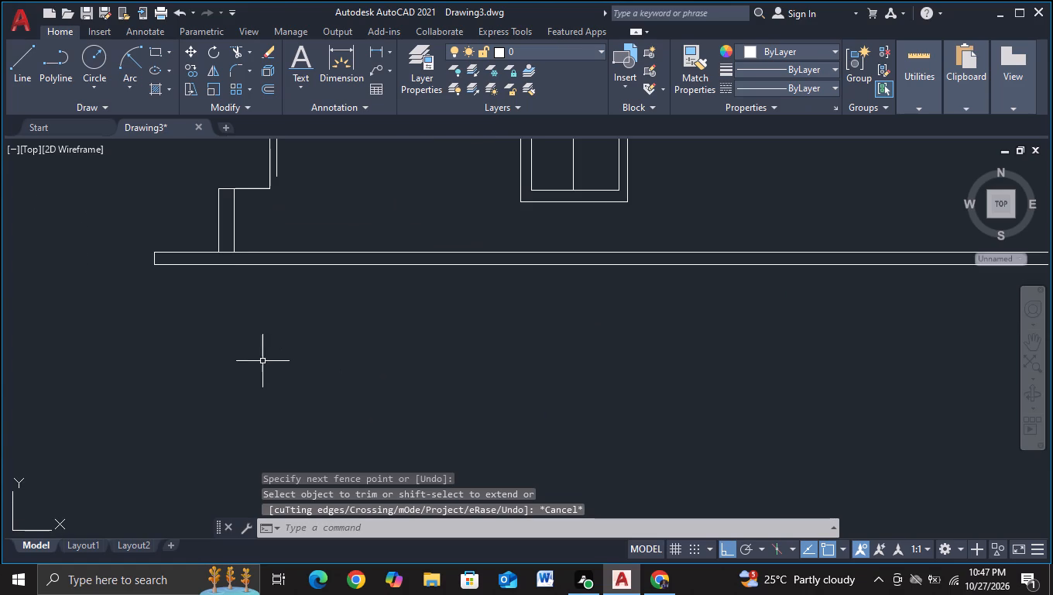
click(232, 224)
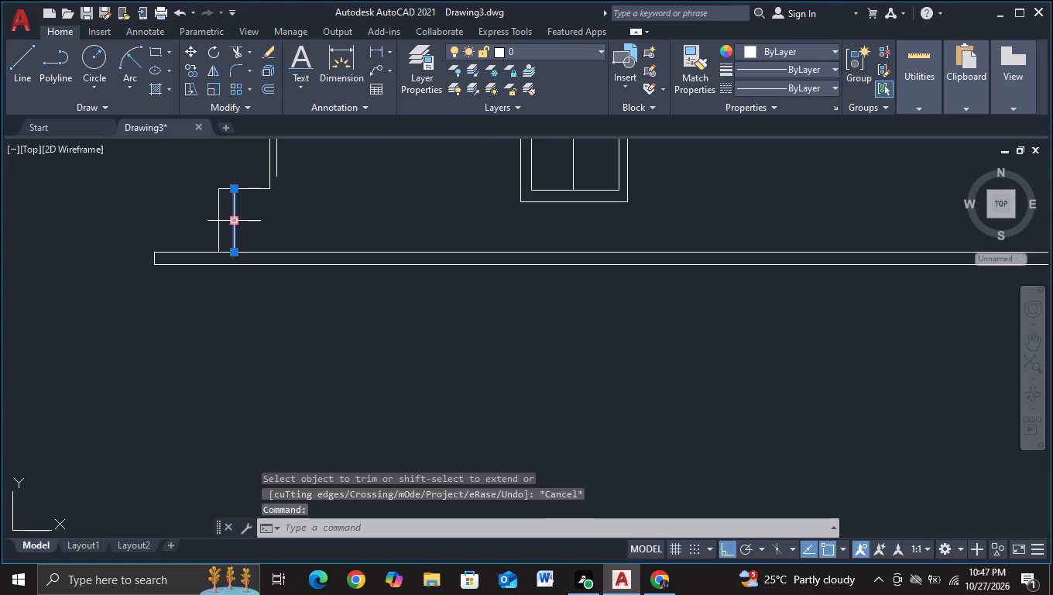
key(m)
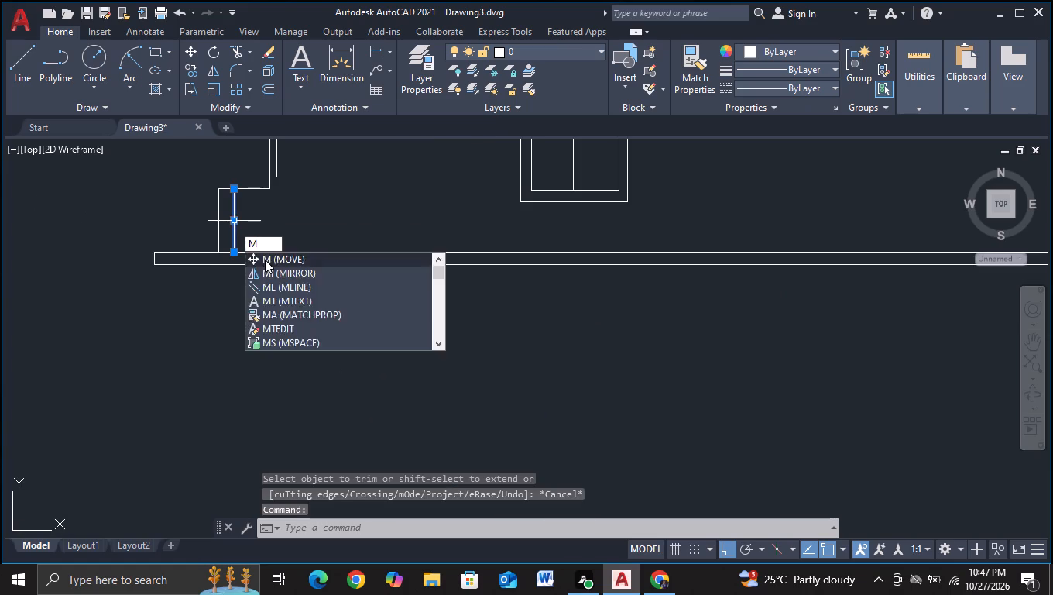
click(265, 260)
click(259, 305)
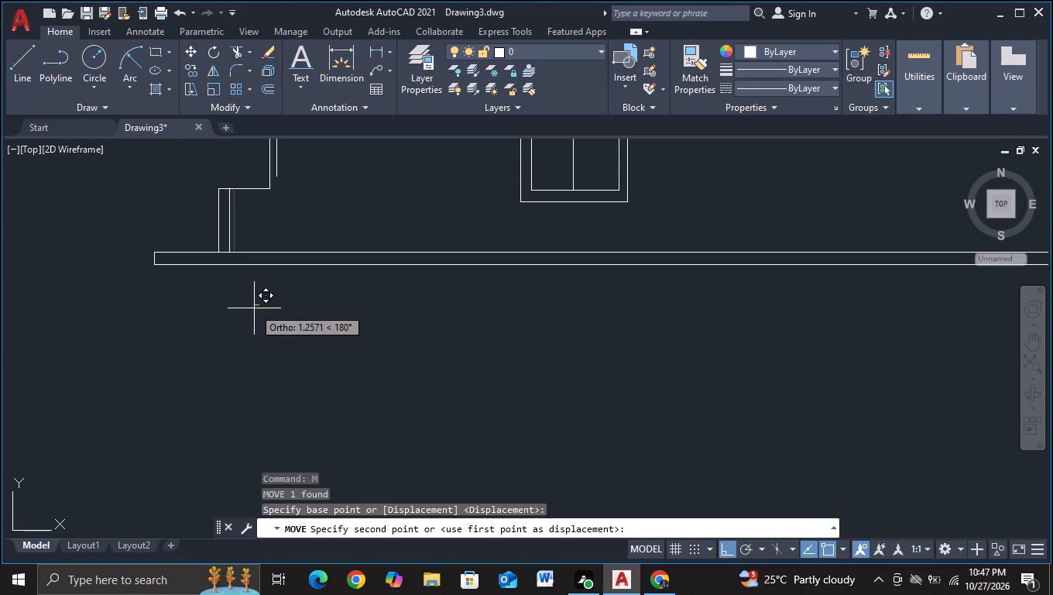
click(254, 308)
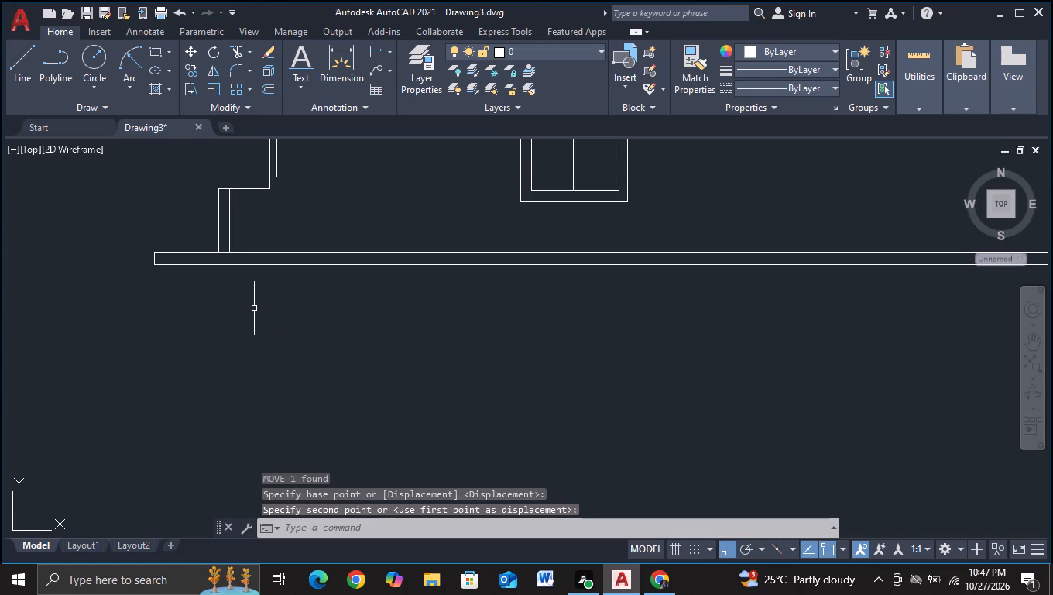
From the stepped line's lower corner, draw a horizontal about 29 units to the right and a vertical down past the base strip.
middle_drag(262, 306, 258, 376)
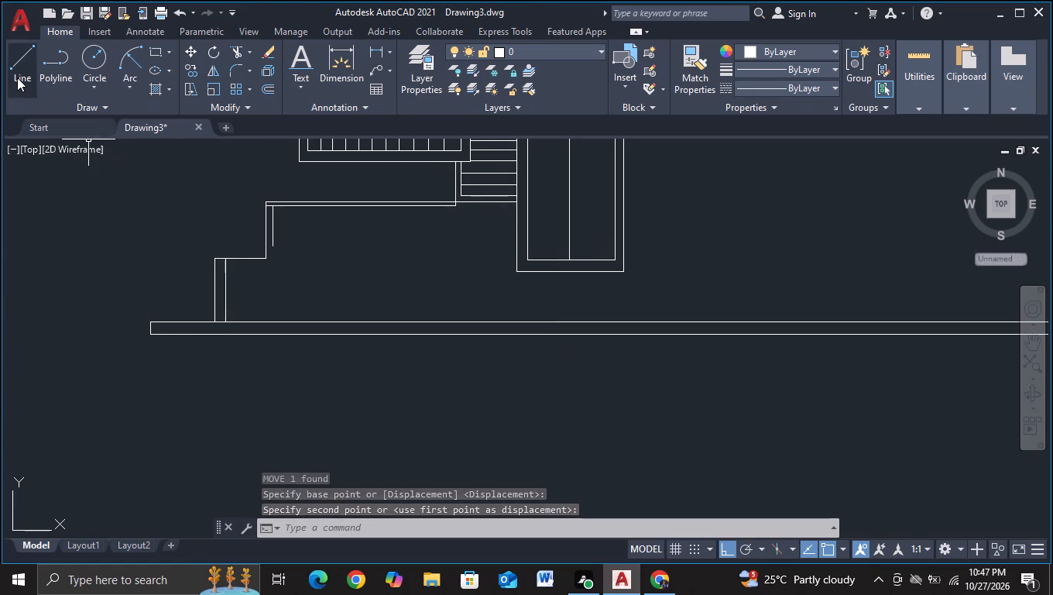
click(17, 77)
click(265, 260)
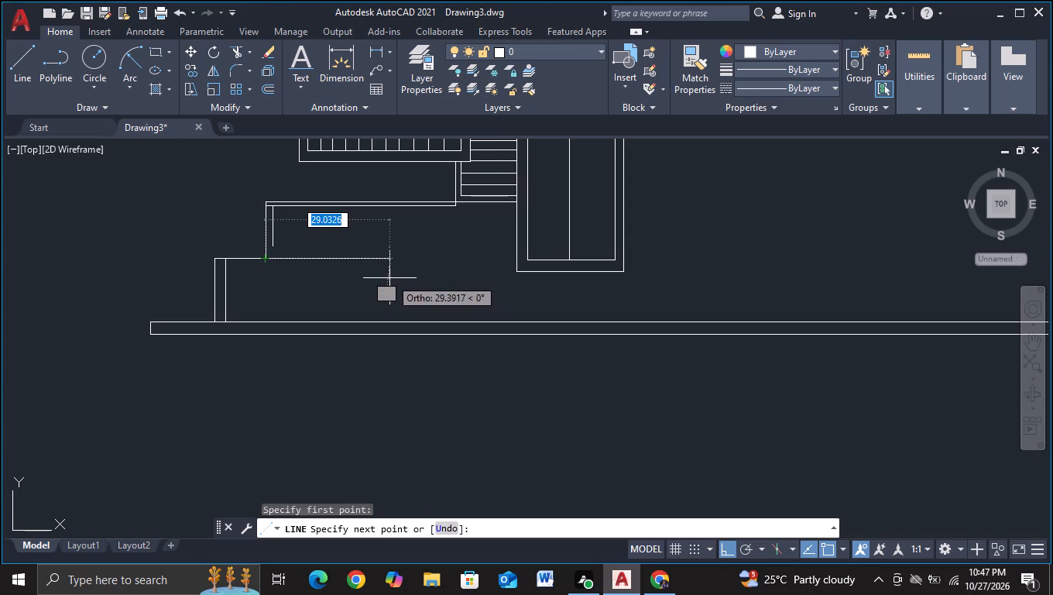
click(385, 278)
click(376, 359)
key(Escape)
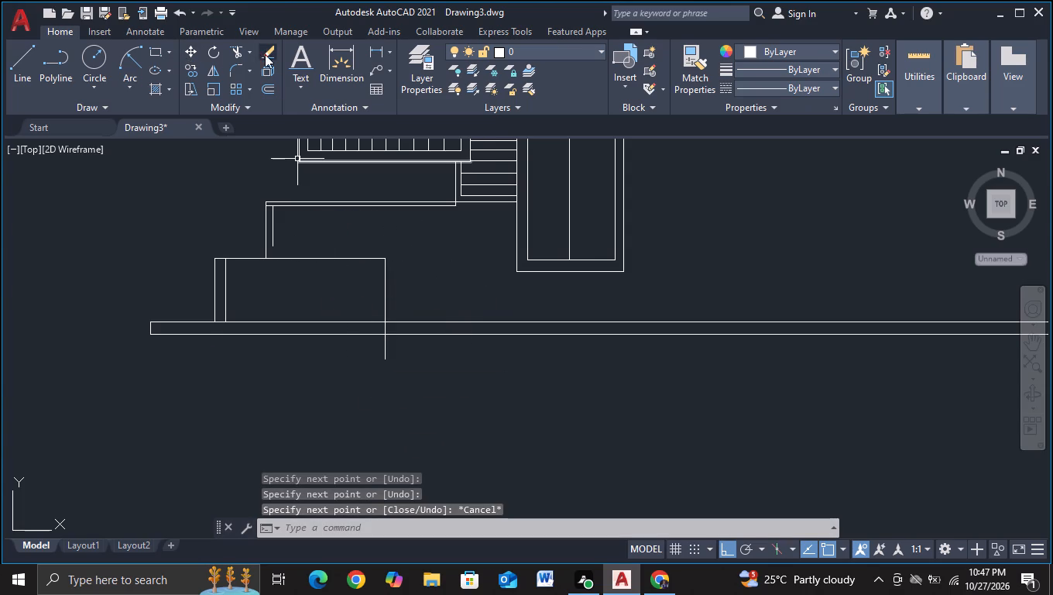
Trim the new vertical's portions inside and below the base strip so it ends on the strip's top line.
click(238, 53)
click(379, 355)
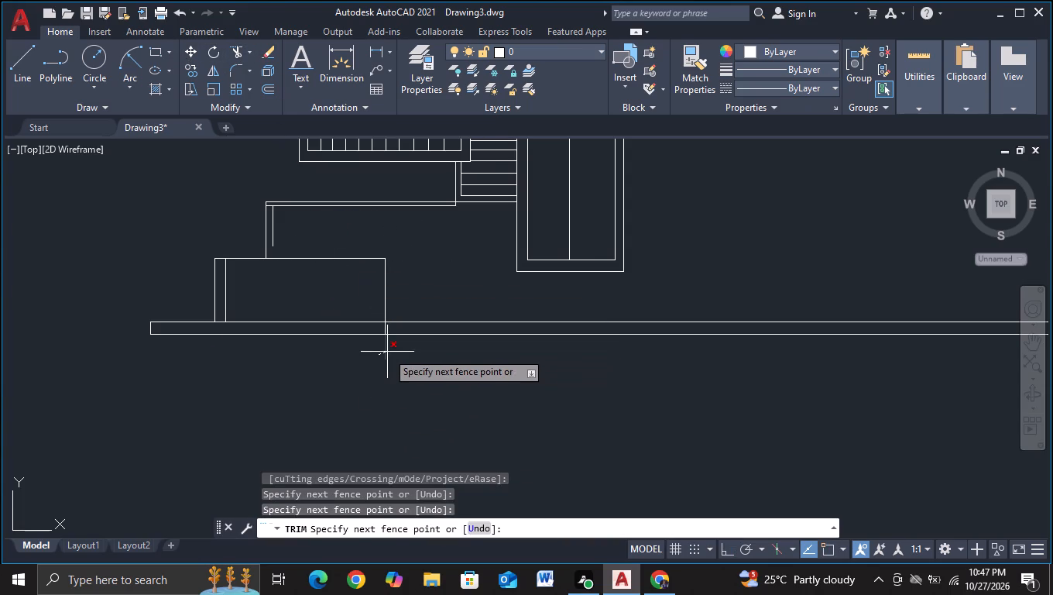
click(387, 352)
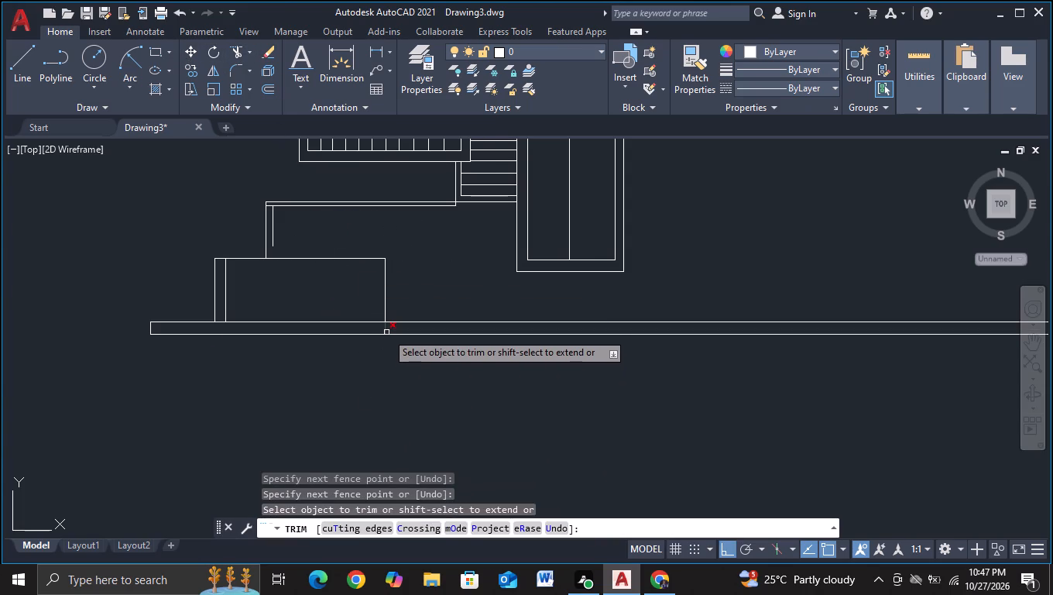
click(386, 332)
key(Escape)
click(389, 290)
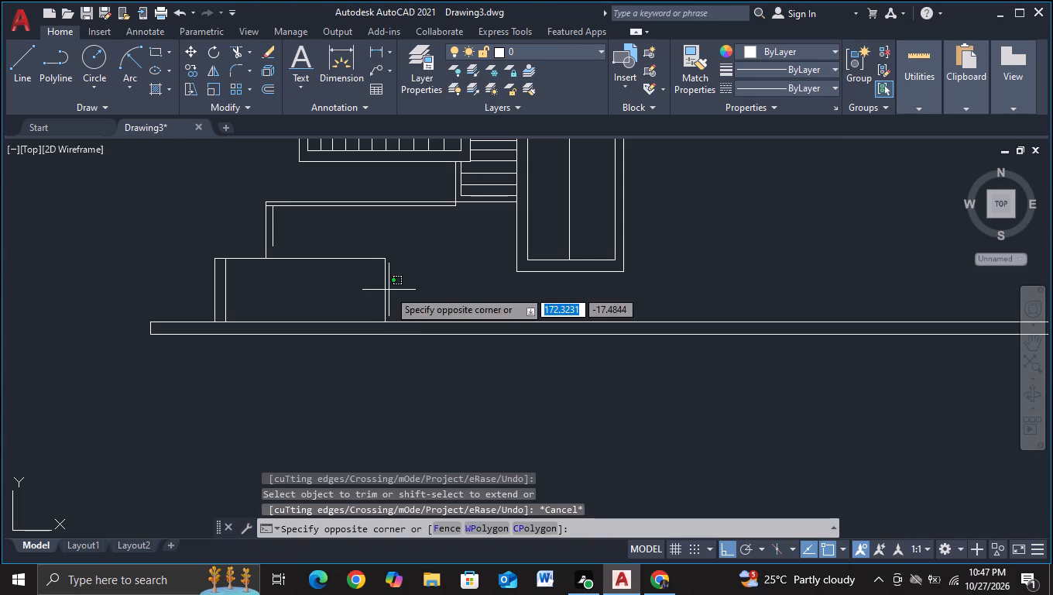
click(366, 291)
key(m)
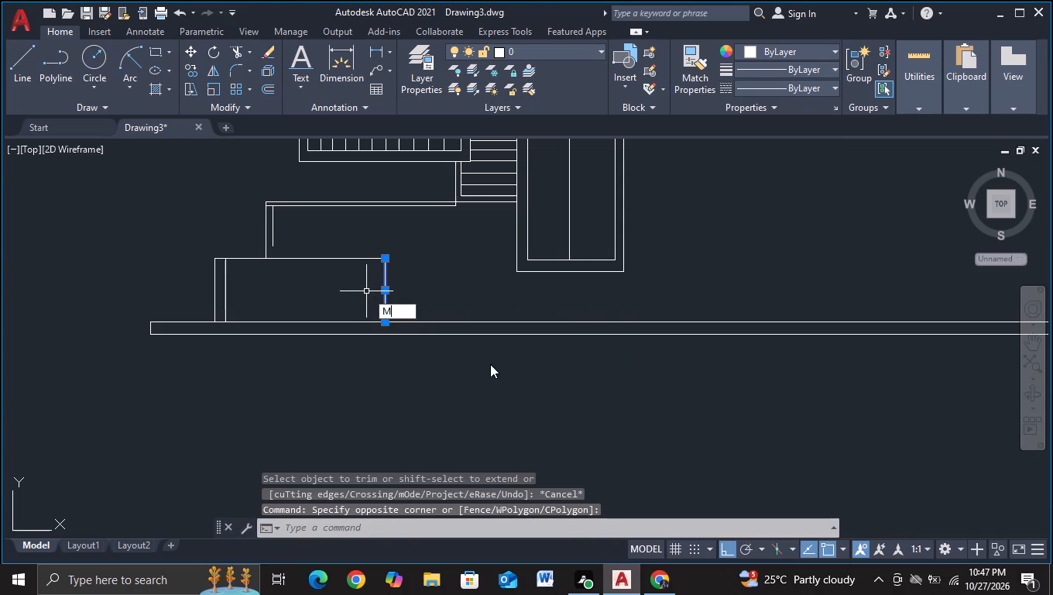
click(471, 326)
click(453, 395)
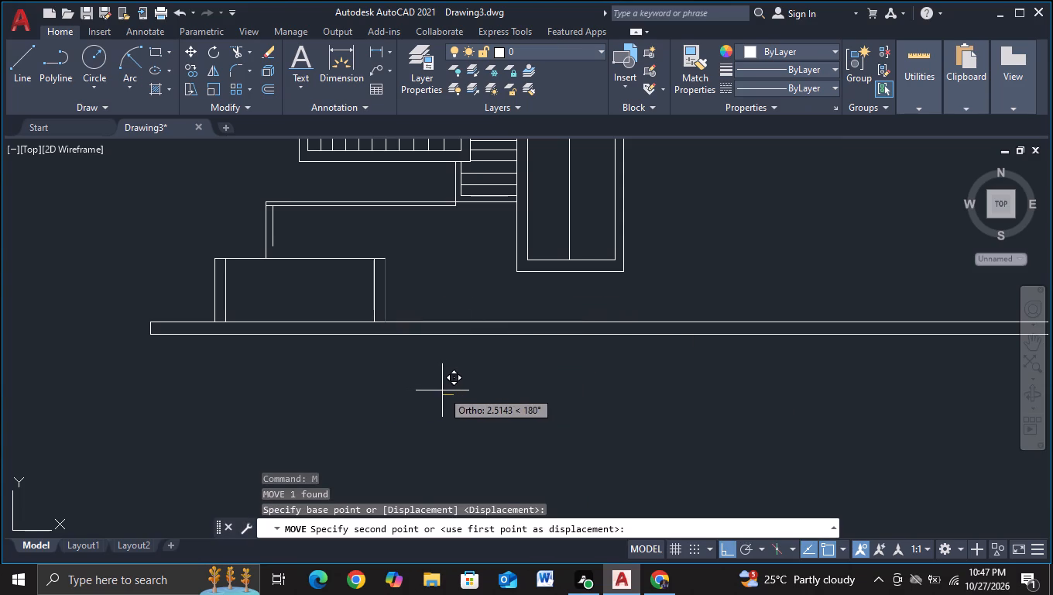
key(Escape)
Copy the low box's right vertical about 2.5 units to the left.
click(404, 297)
click(374, 299)
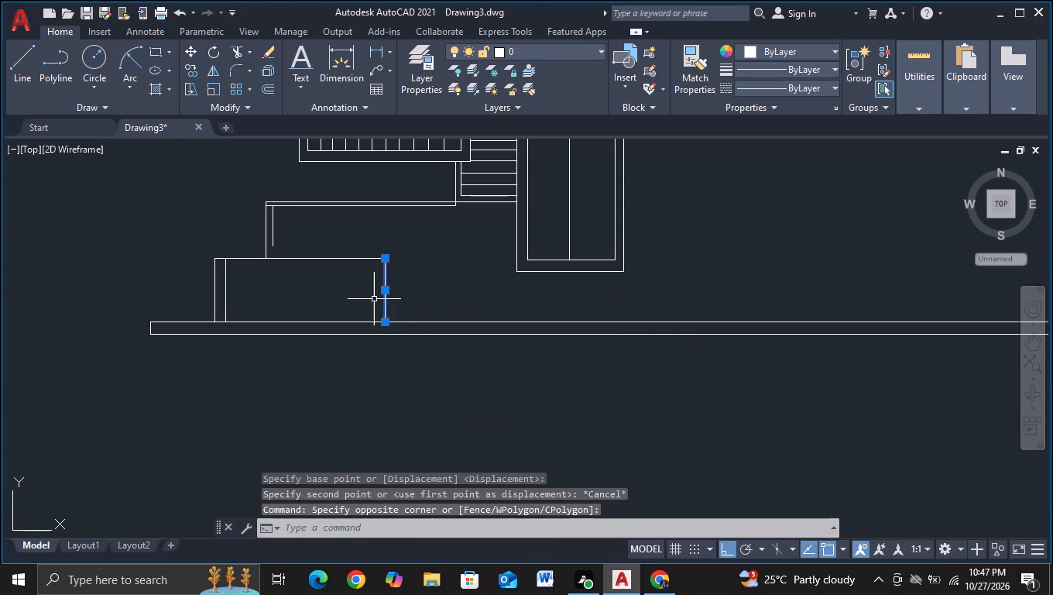
key(c)
click(436, 349)
click(448, 420)
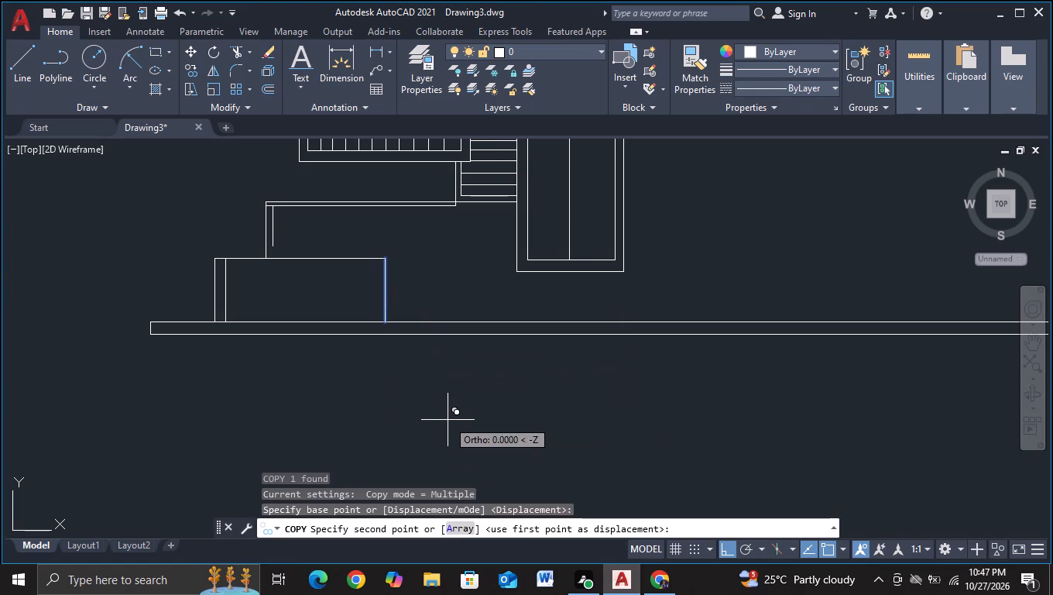
click(437, 420)
key(Escape)
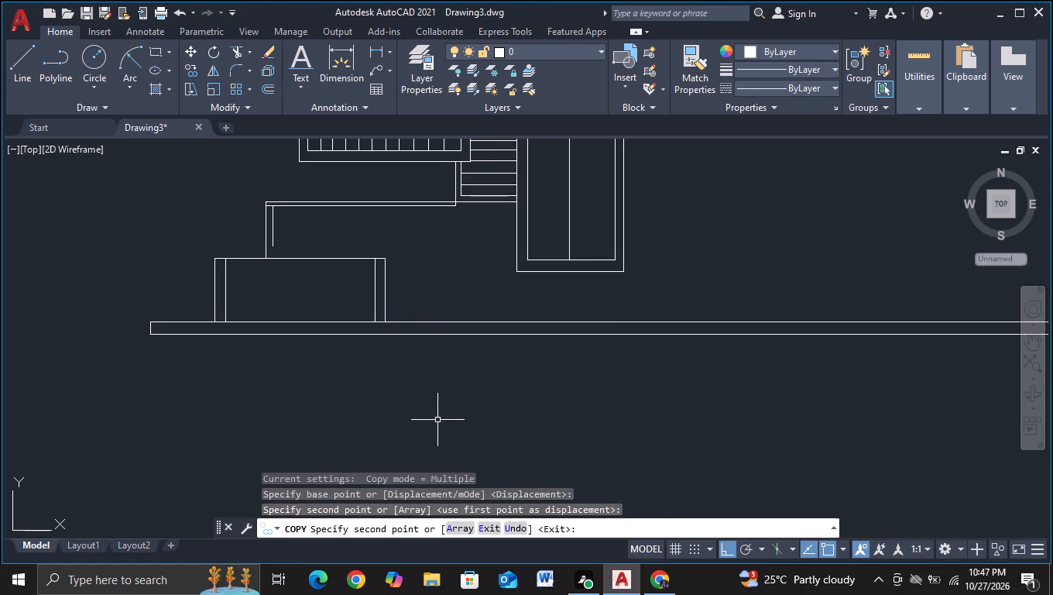
Copy the low box's three collinear top lines about 2.3 units straight down.
middle_drag(437, 420, 410, 458)
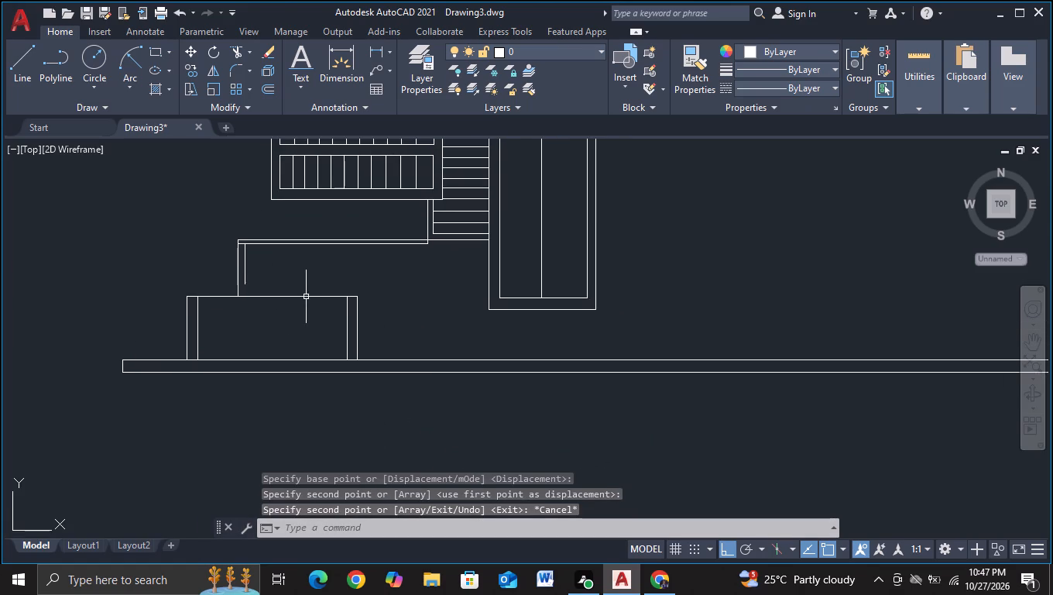
click(307, 297)
click(221, 297)
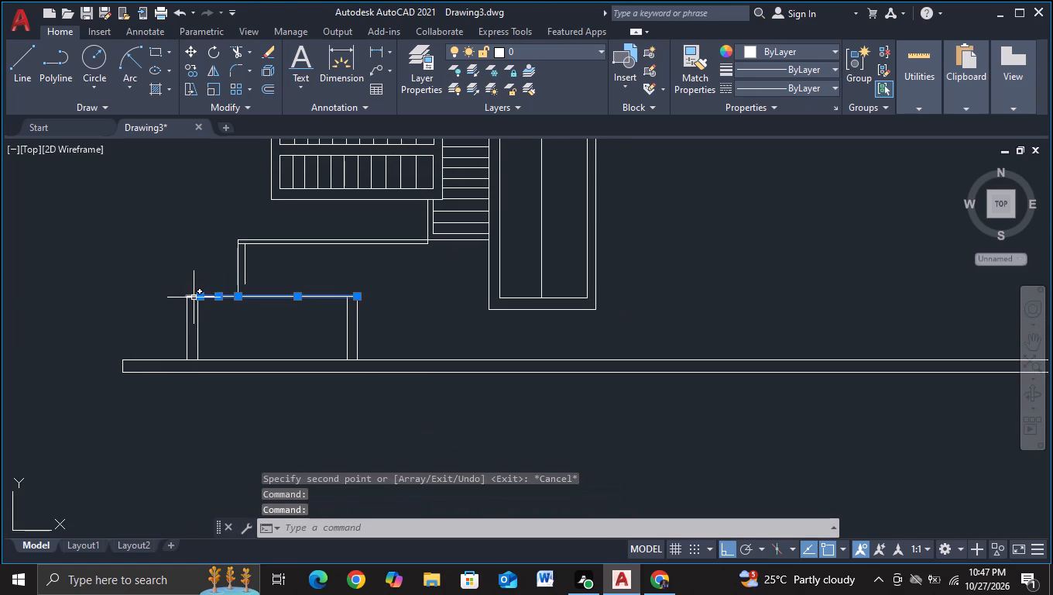
click(194, 297)
key(c)
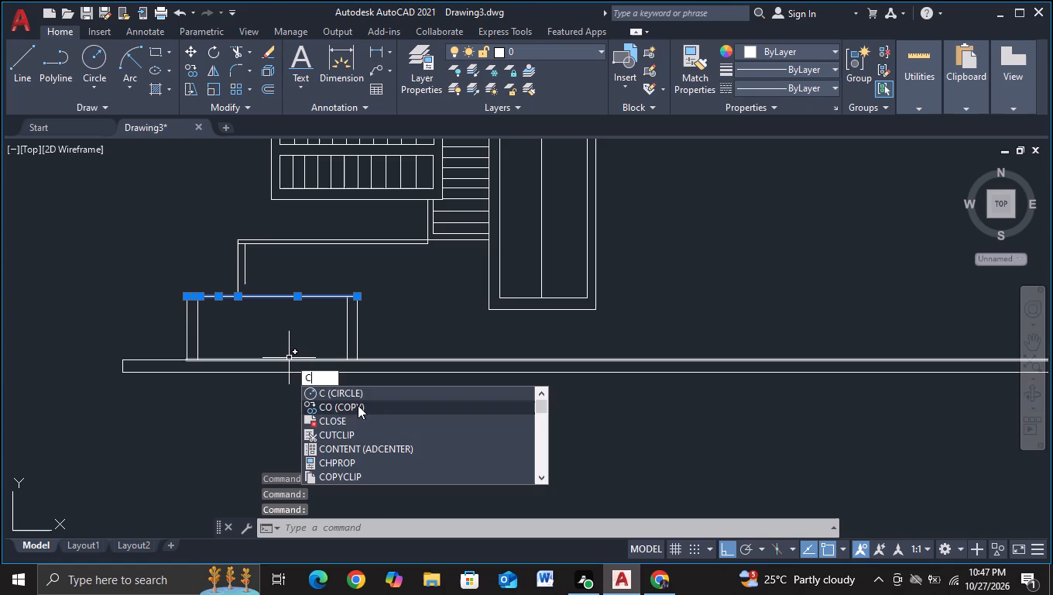
double_click(355, 402)
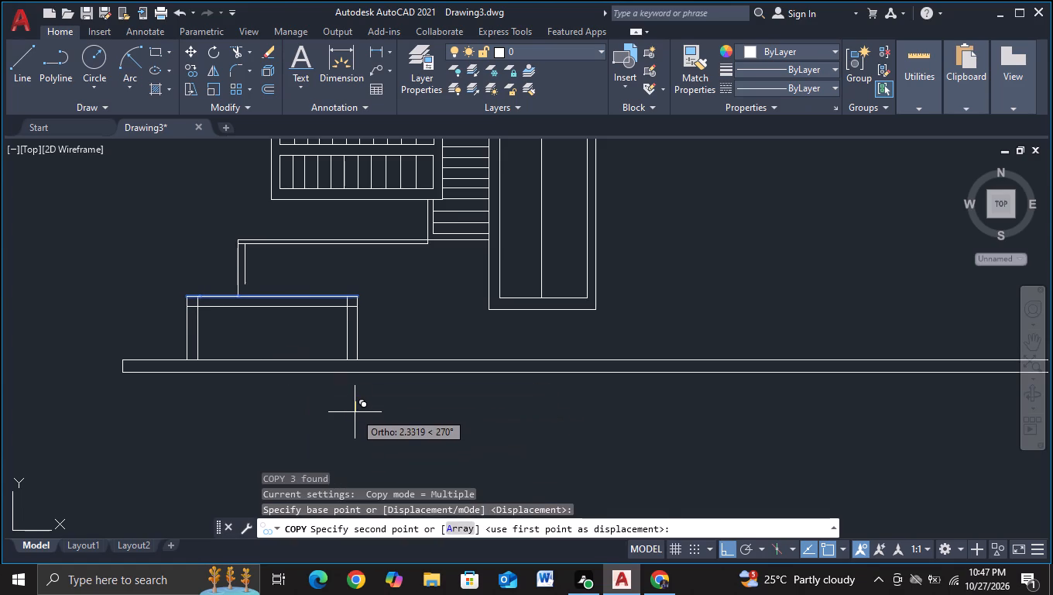
click(355, 412)
key(Escape)
Trim the crossing line ends at the low box's two upper corners to leave a clean inner outline.
click(232, 57)
scroll(197, 319, up, 1)
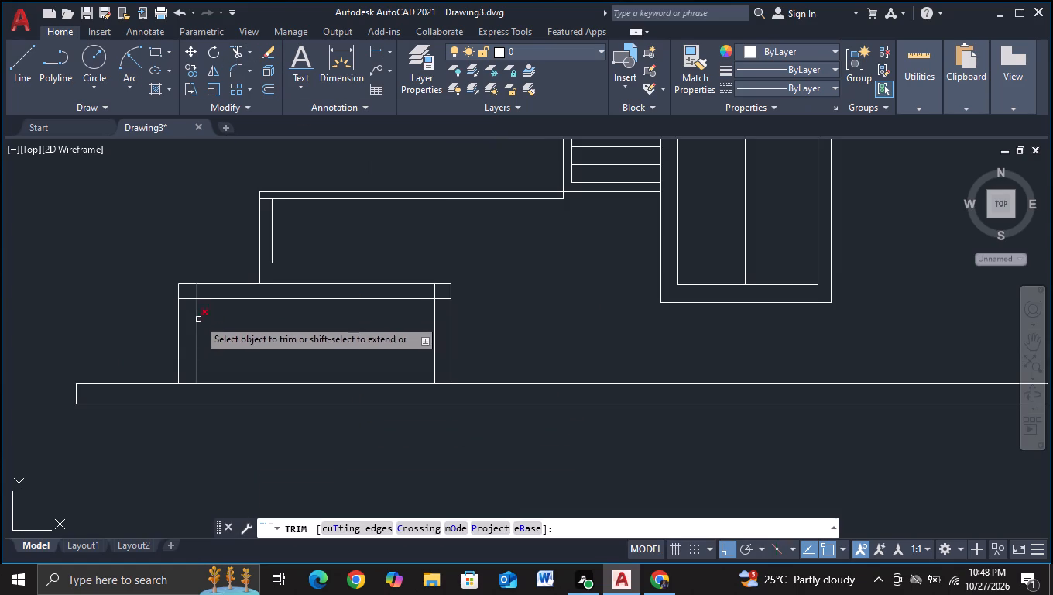
click(188, 293)
click(188, 297)
click(187, 305)
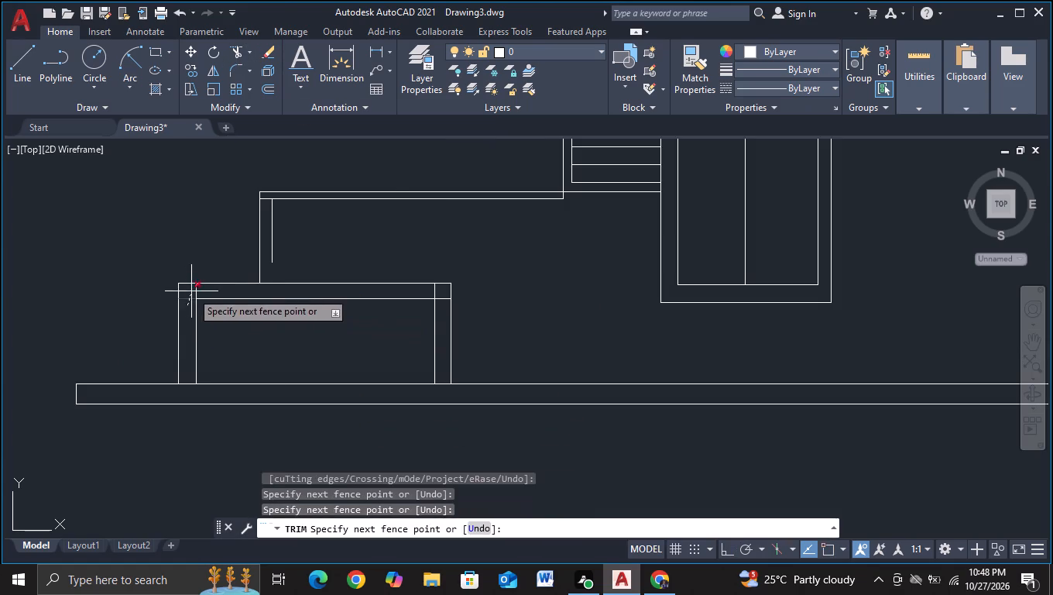
click(191, 291)
click(191, 291)
click(203, 291)
click(193, 291)
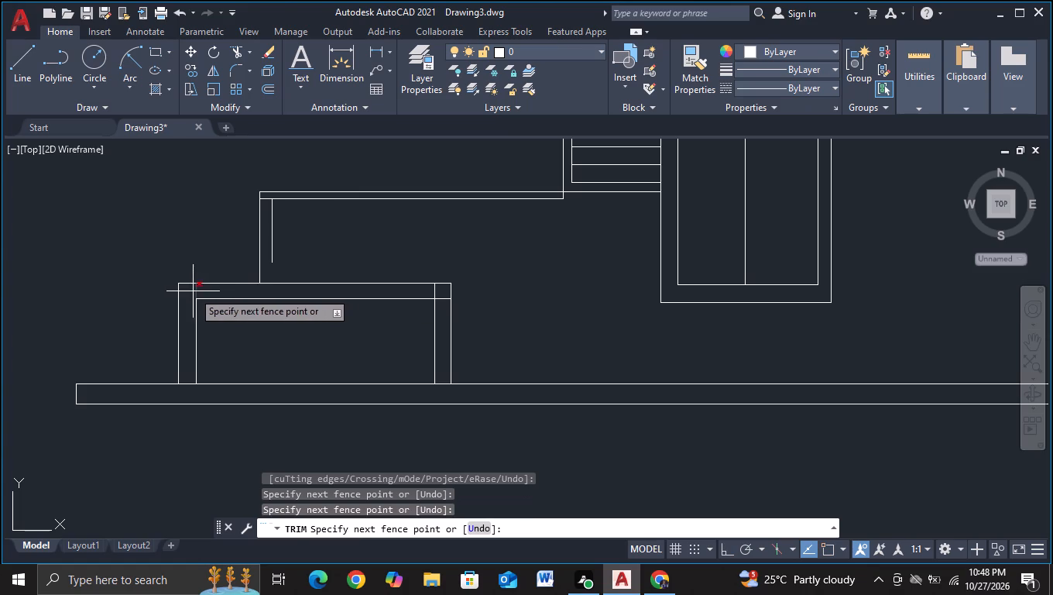
click(441, 309)
click(441, 296)
click(441, 296)
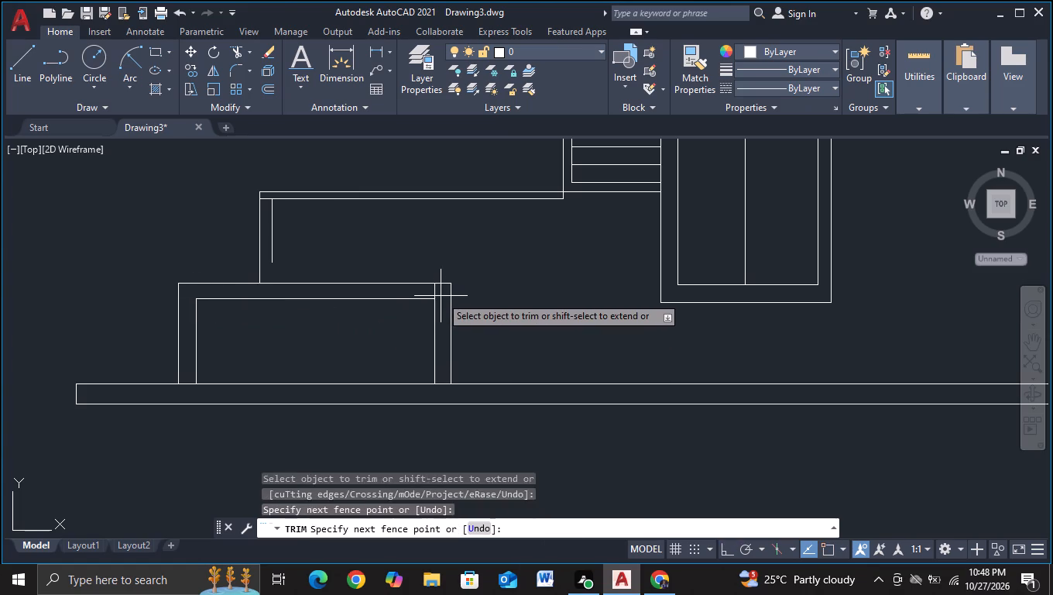
click(384, 291)
key(Escape)
key(Escape)
Draw a vertical line from the right end of the doubled horizontal's lower line down past the base strip.
scroll(485, 320, down, 1)
middle_drag(486, 322, 349, 363)
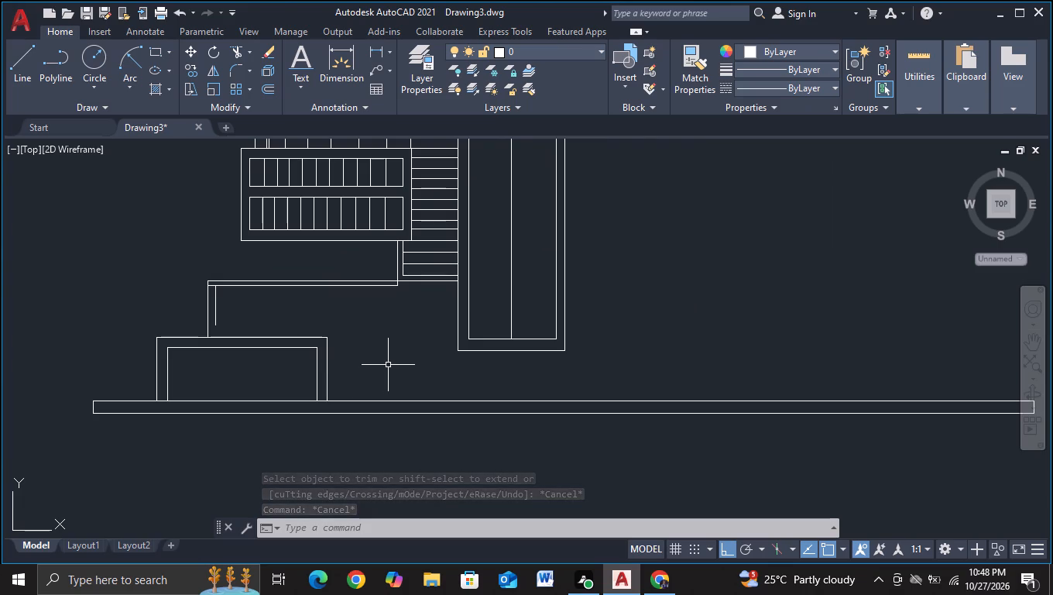
click(28, 72)
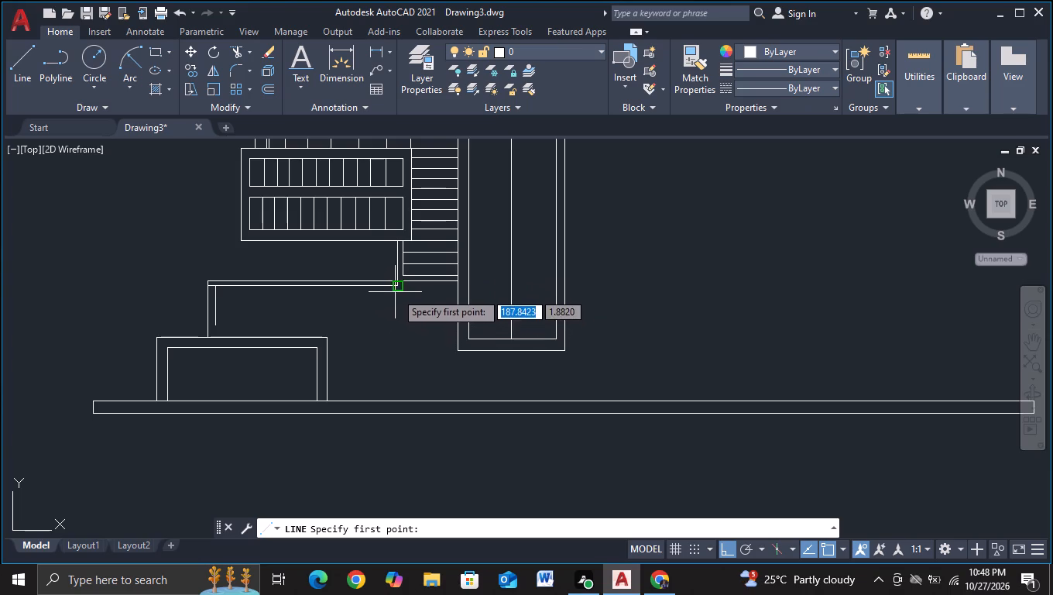
click(396, 291)
click(379, 454)
key(Escape)
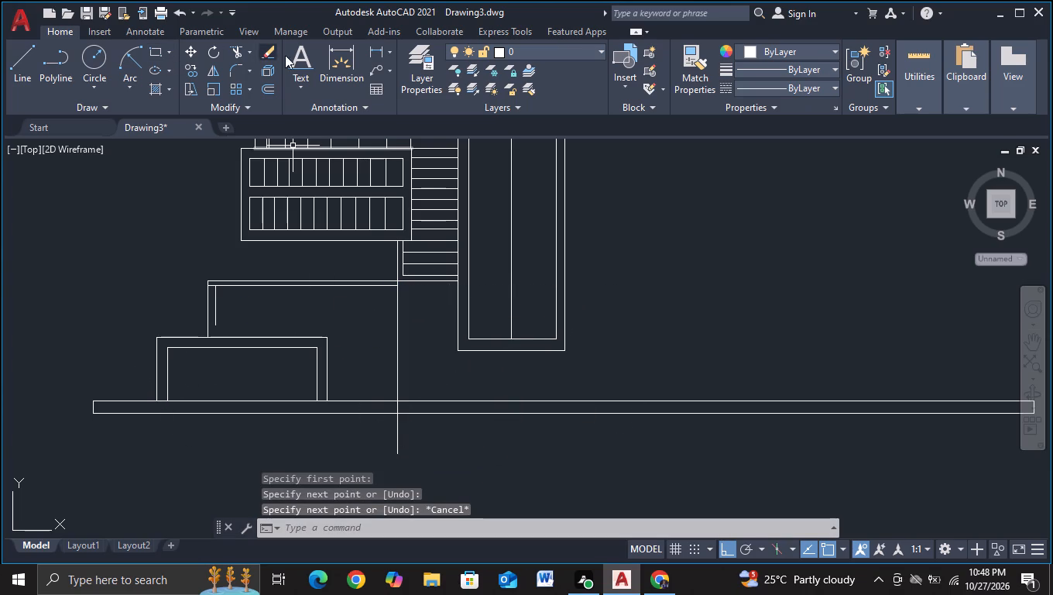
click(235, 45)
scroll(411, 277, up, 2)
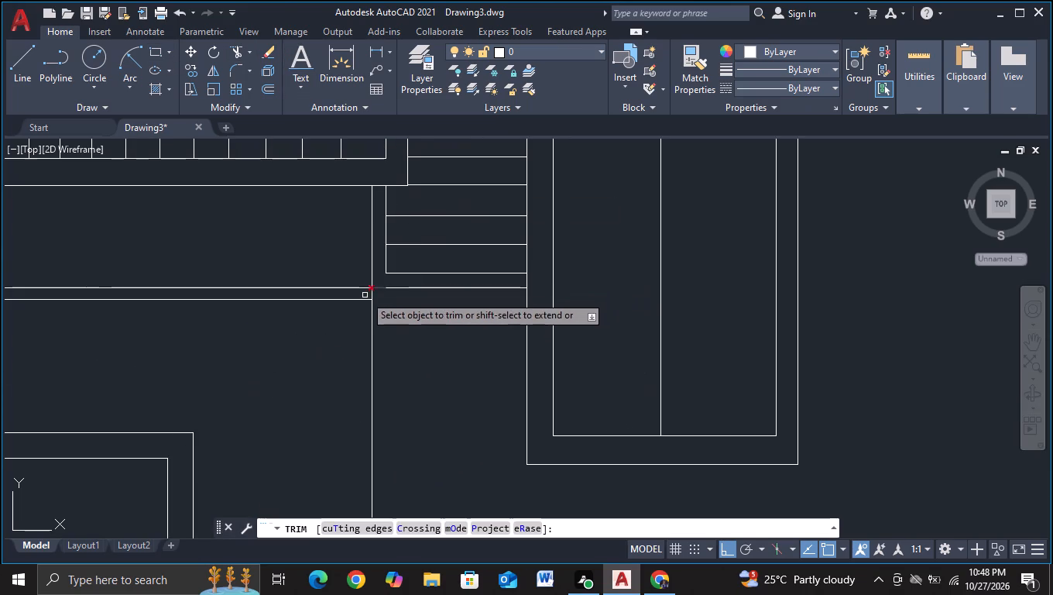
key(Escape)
Draw a second vertical line from the lower-left corner of the rungs straight down past the base strip.
click(31, 79)
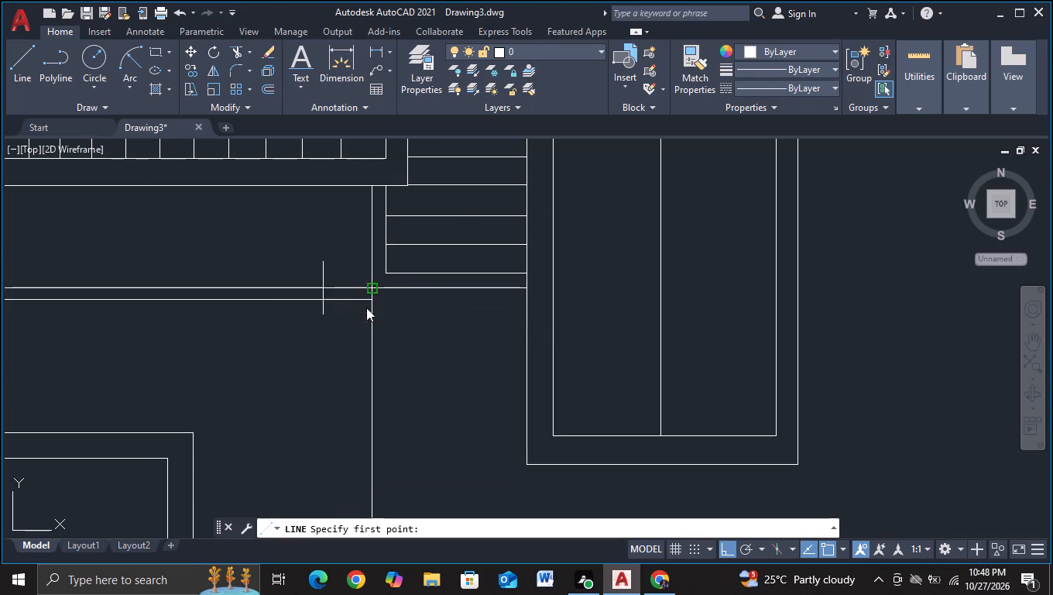
click(385, 275)
scroll(377, 487, down, 2)
middle_drag(377, 487, 374, 276)
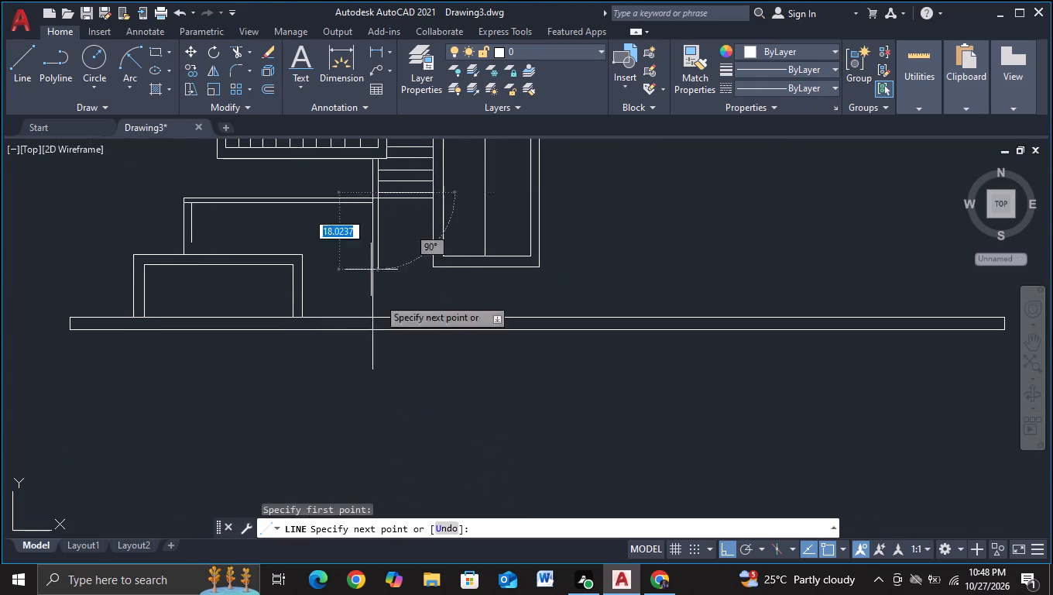
click(413, 397)
key(Escape)
Trim the two long verticals back to the base strip's top edge and remove the horizontal line piece between them.
click(237, 46)
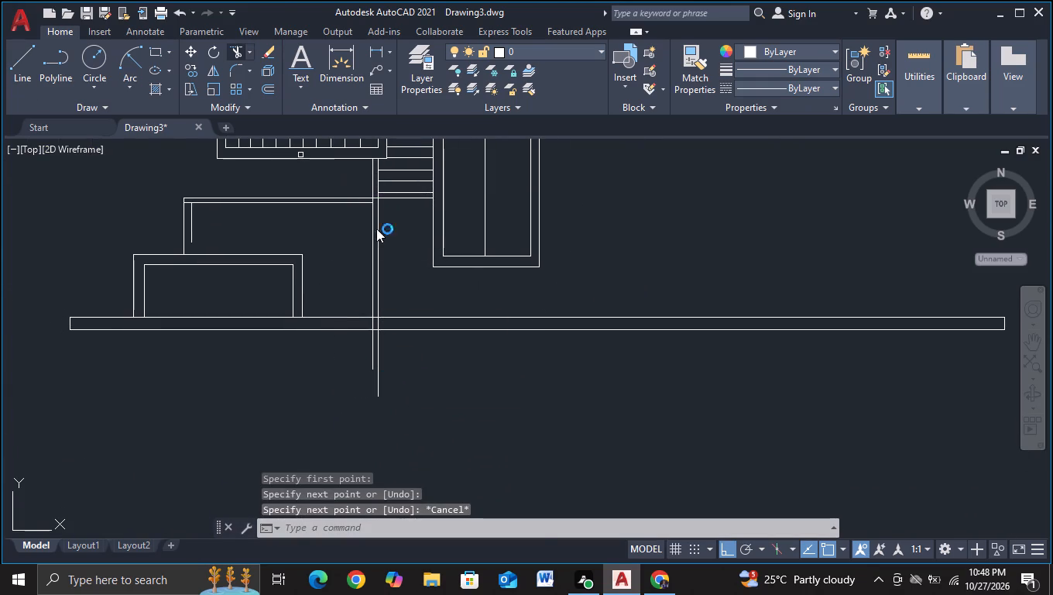
click(359, 349)
click(415, 350)
click(370, 325)
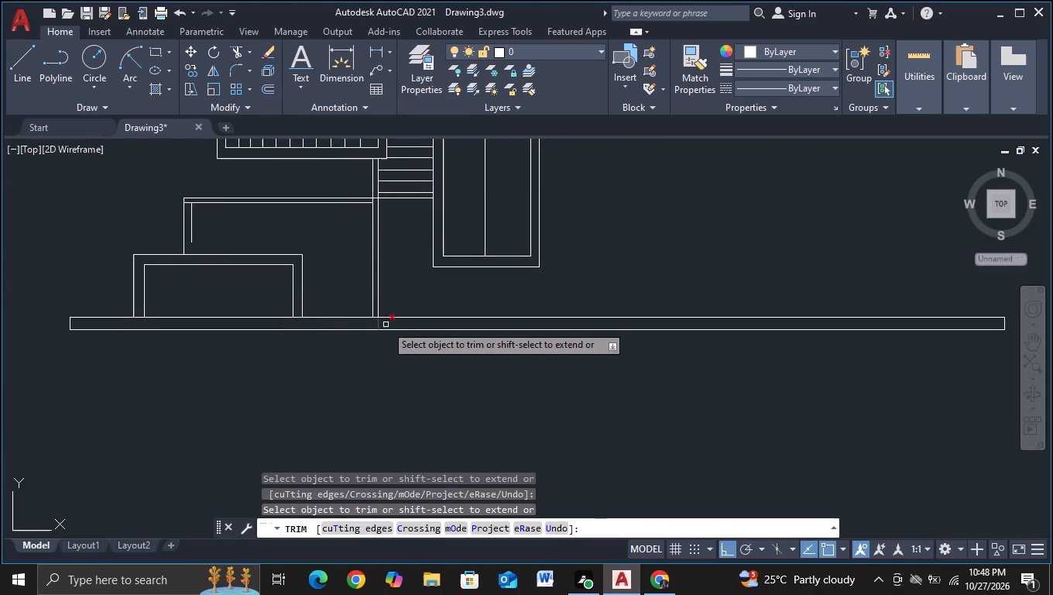
click(386, 325)
click(369, 322)
scroll(372, 204, up, 1)
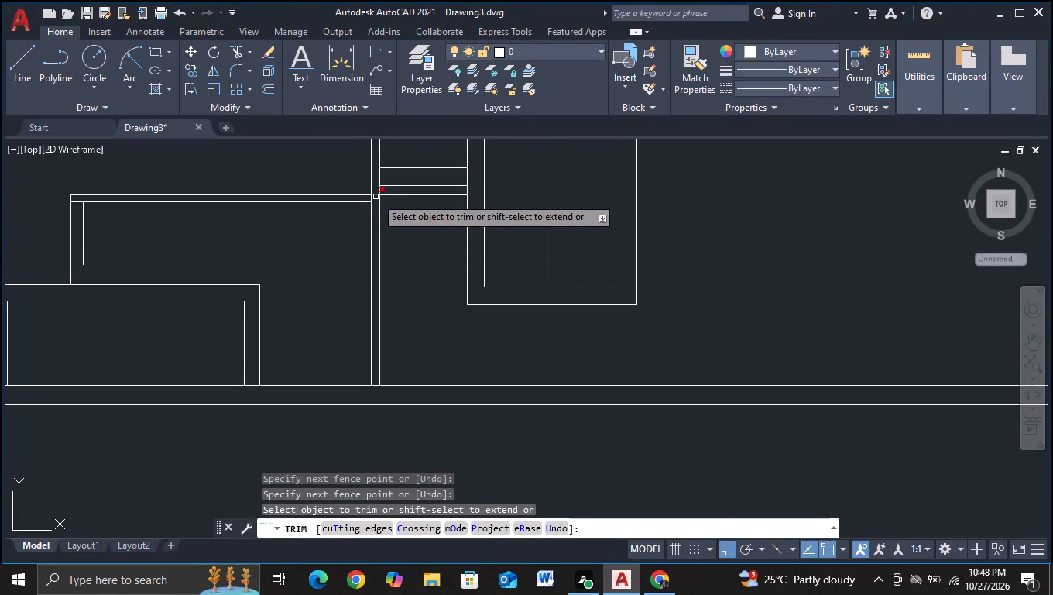
click(376, 197)
scroll(420, 283, down, 1)
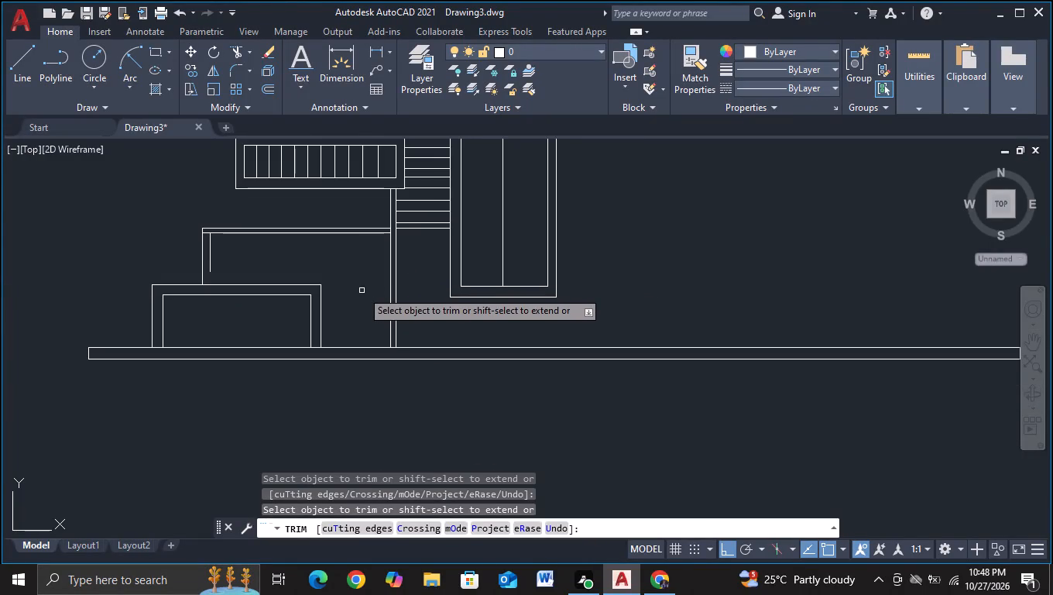
key(Escape)
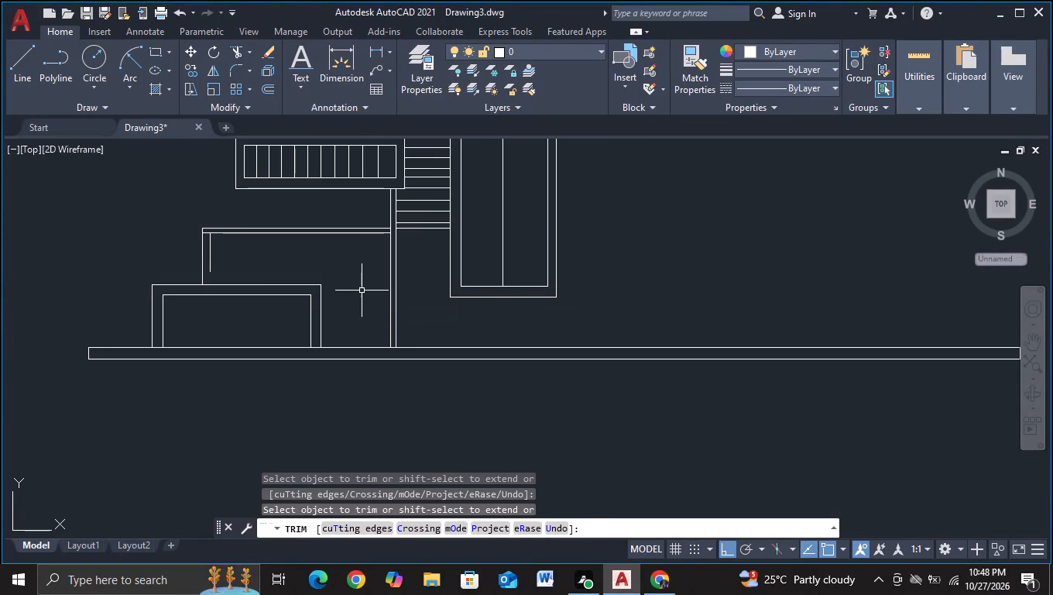
Extend the short inner vertical of the doubled stepped line down to the low box's top edge.
key(e)
click(394, 340)
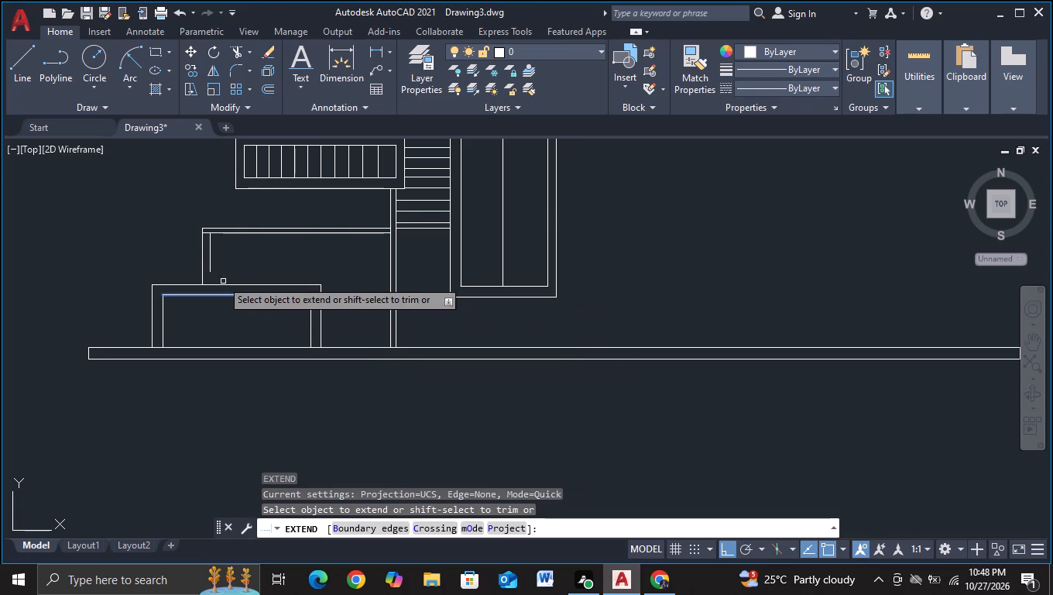
click(221, 269)
click(195, 268)
key(Escape)
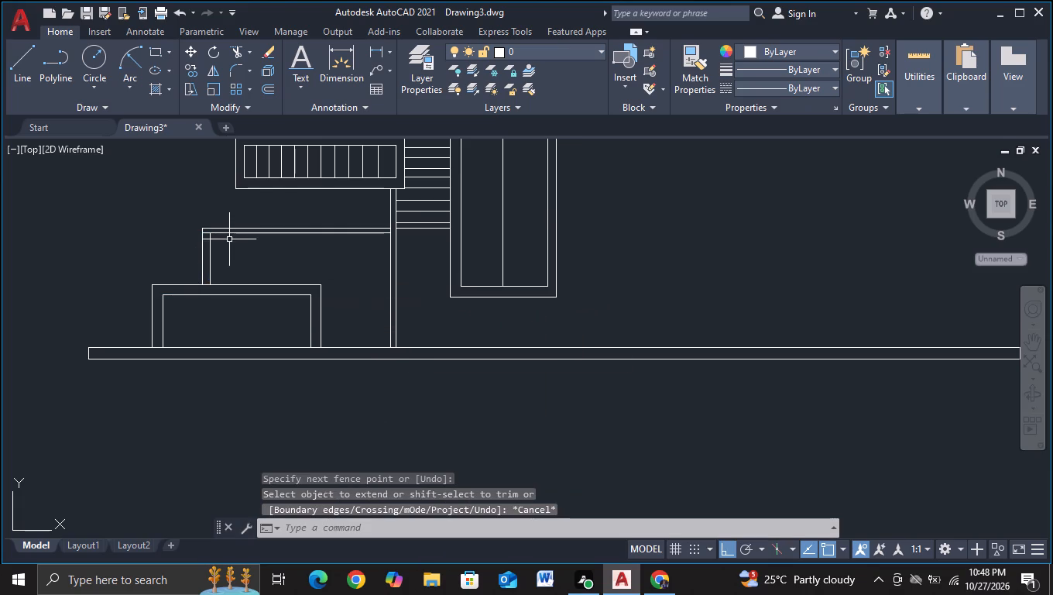
Trim the lower horizontal's end between the two short verticals at the doubled stepped line's upper-left corner.
click(241, 51)
scroll(157, 301, up, 2)
scroll(186, 293, down, 2)
scroll(242, 227, up, 2)
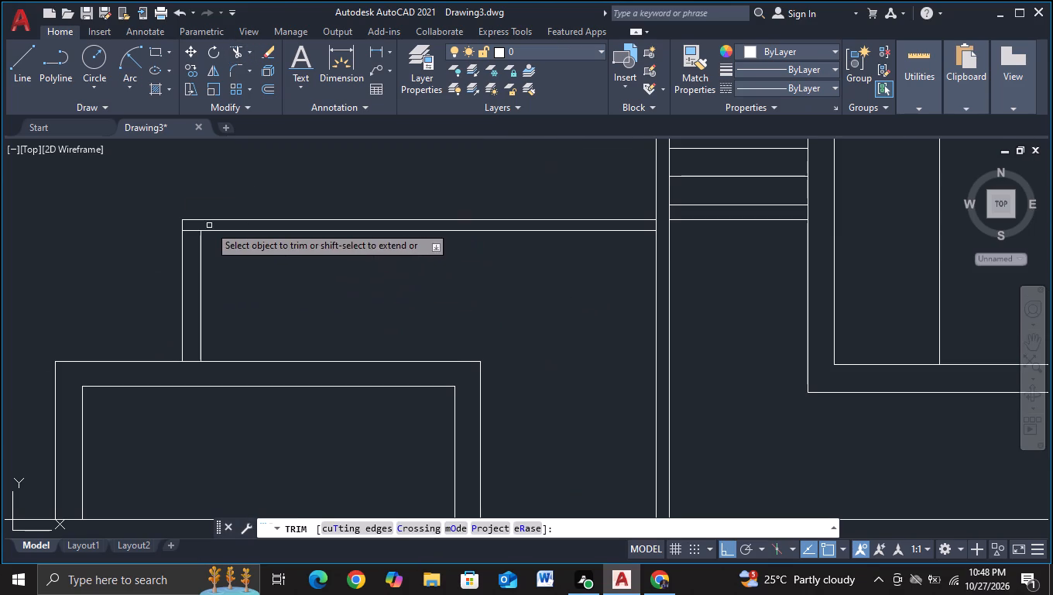
click(194, 233)
click(191, 226)
scroll(296, 291, down, 2)
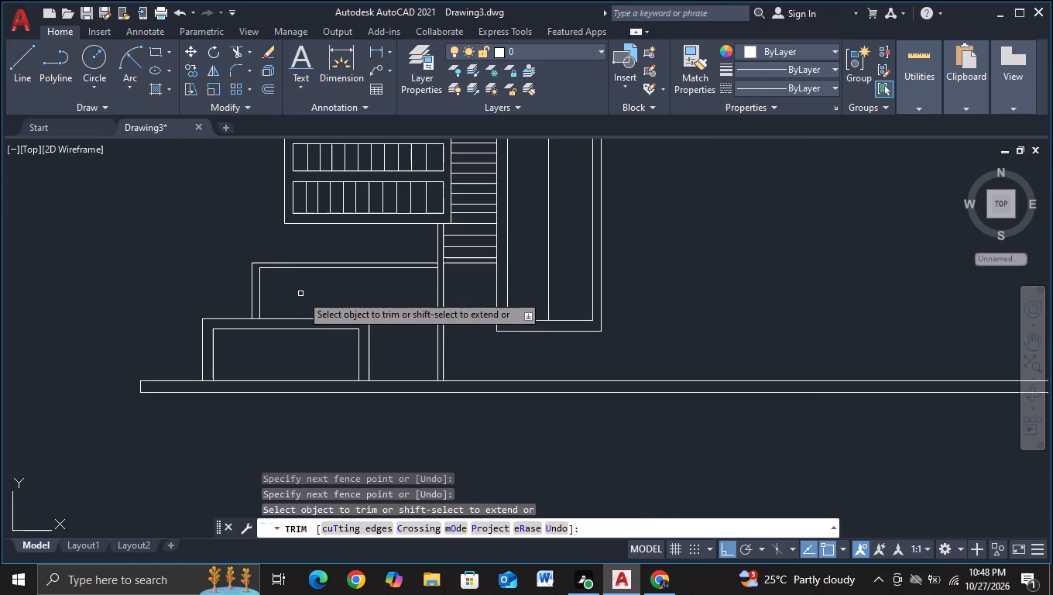
key(Escape)
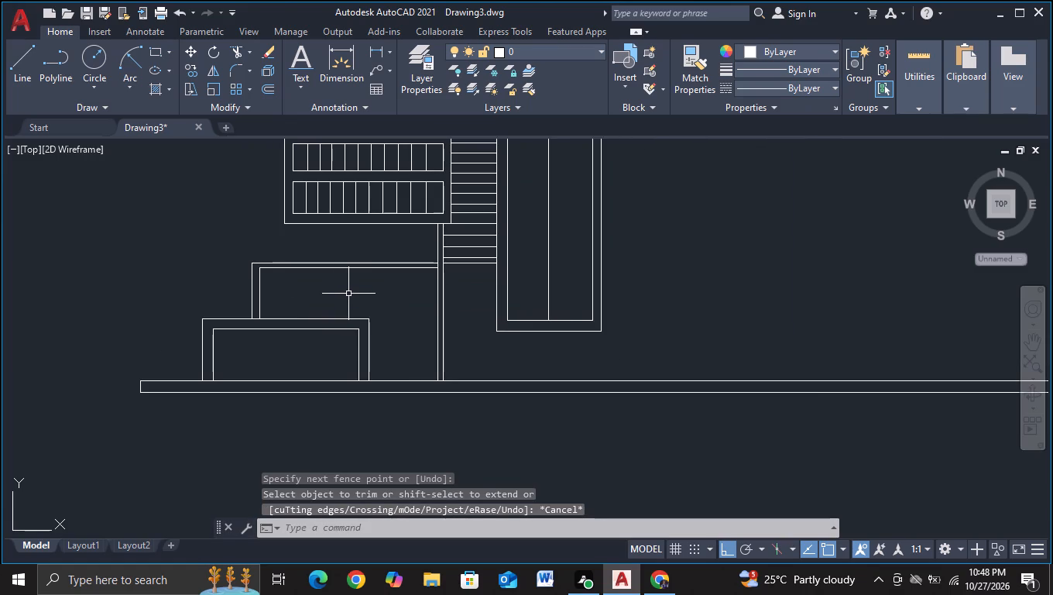
Move the low box's inner left vertical about 0.6 units left and extend the inner top line to meet it.
click(214, 351)
key(m)
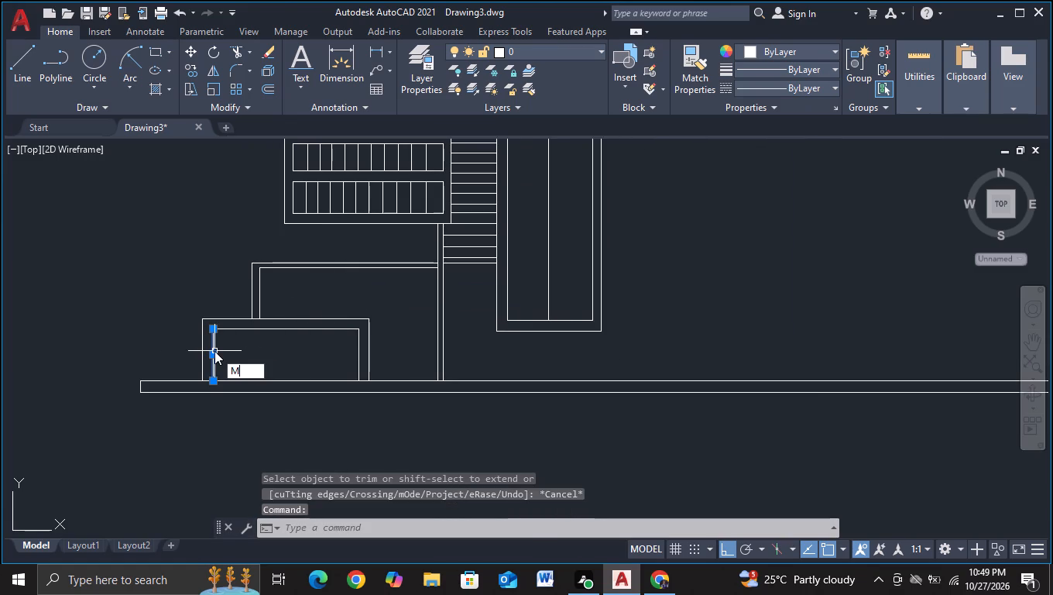
click(256, 390)
click(228, 442)
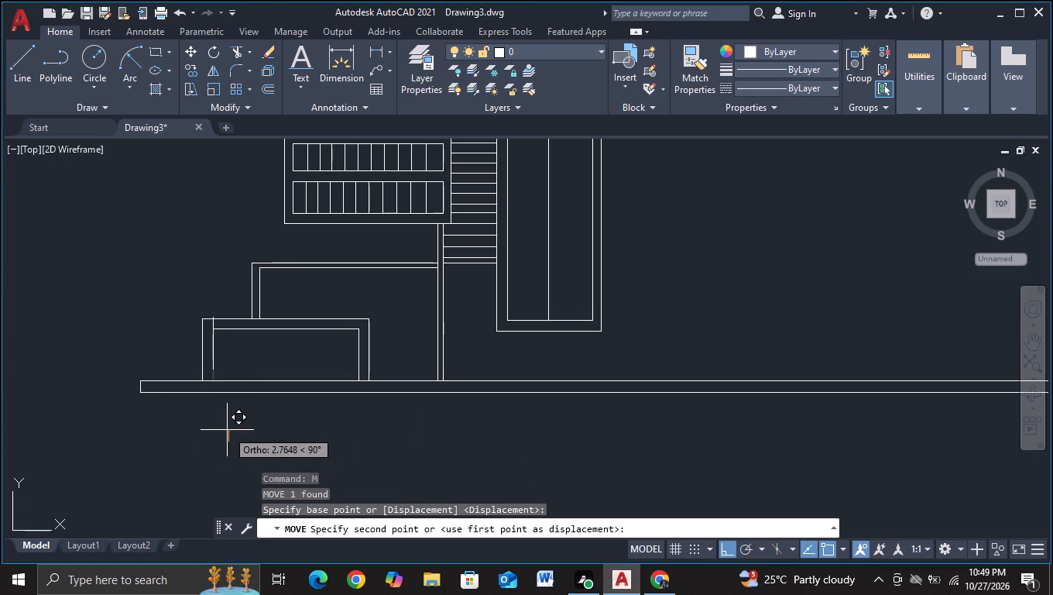
scroll(225, 440, up, 1)
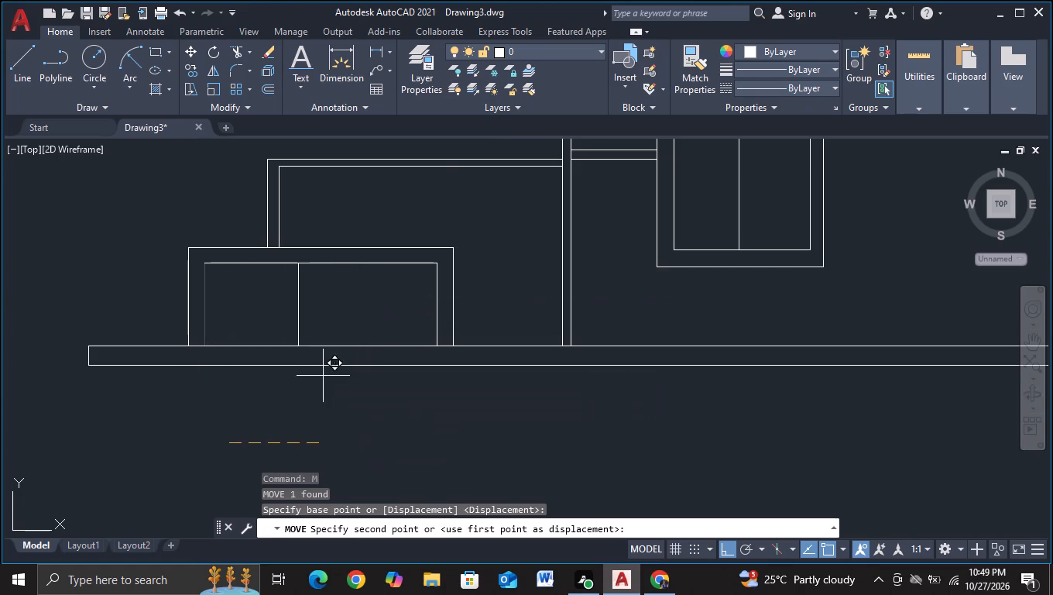
click(225, 445)
key(Escape)
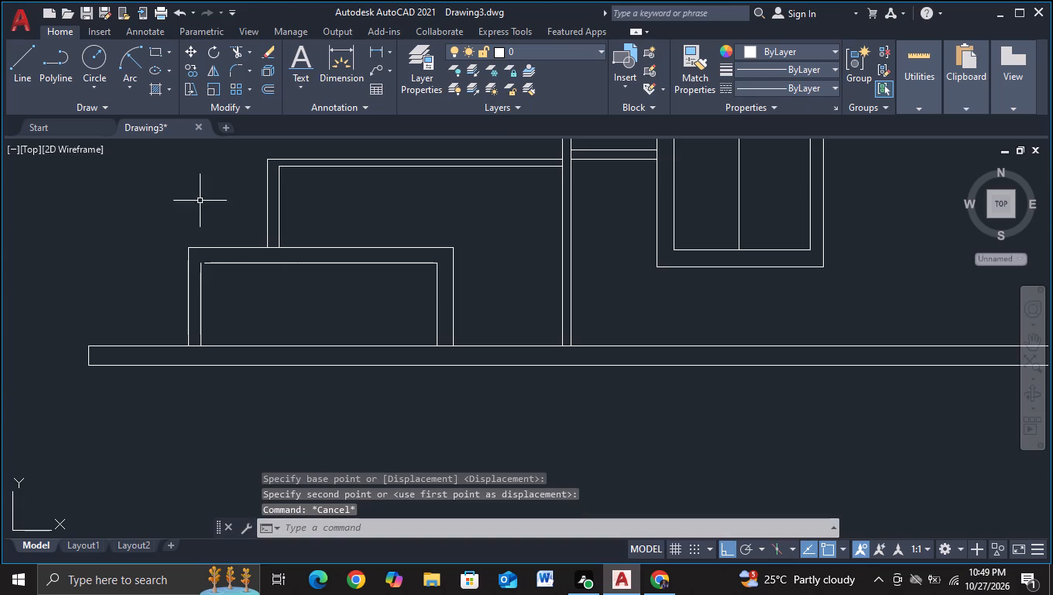
key(e)
click(289, 338)
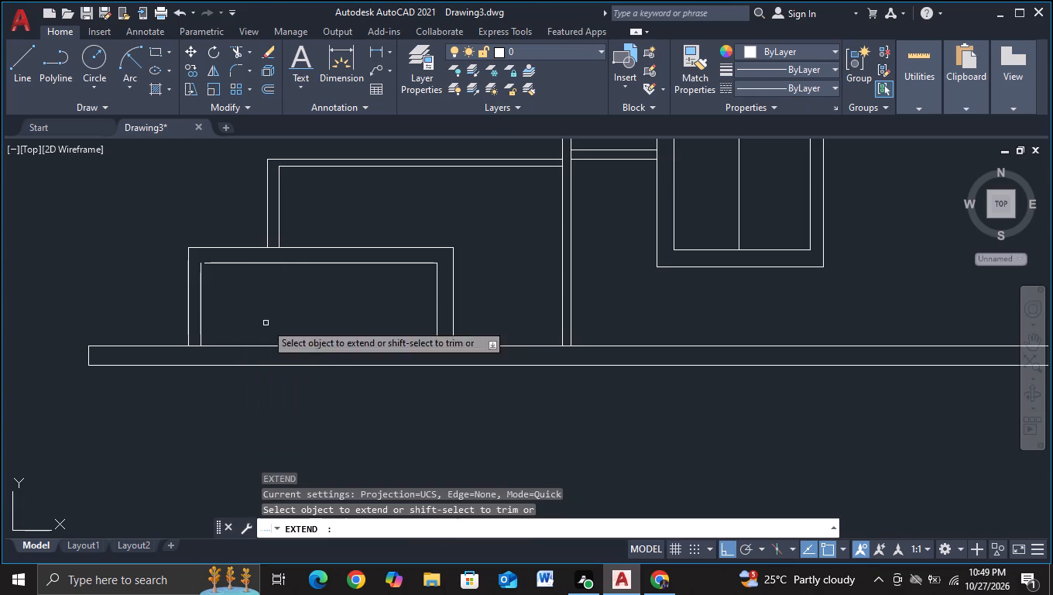
click(214, 265)
key(Escape)
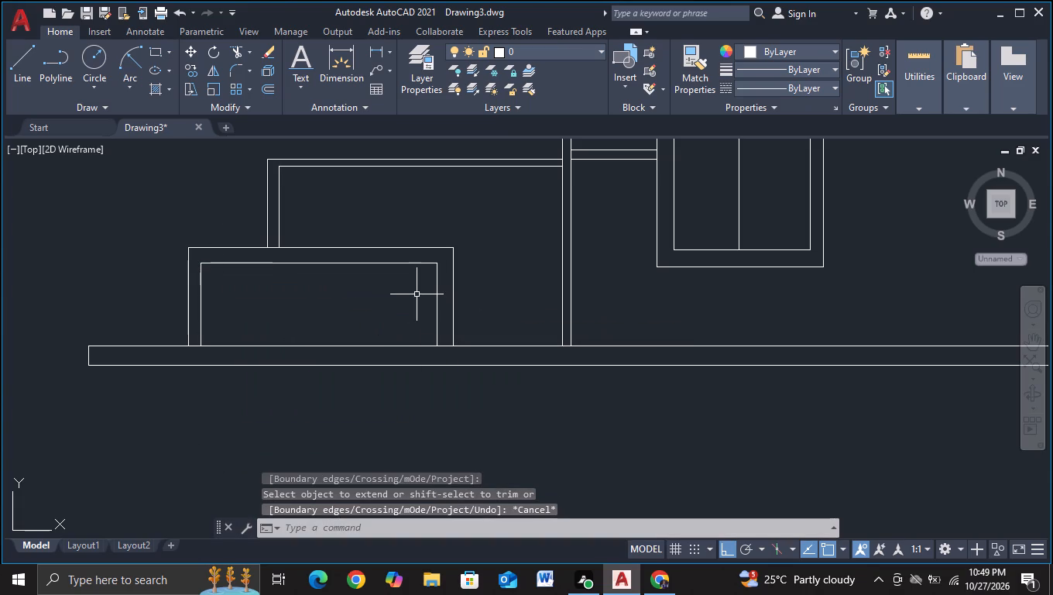
Move the low box's inner right vertical slightly to the right and extend the inner top line to meet it.
click(438, 291)
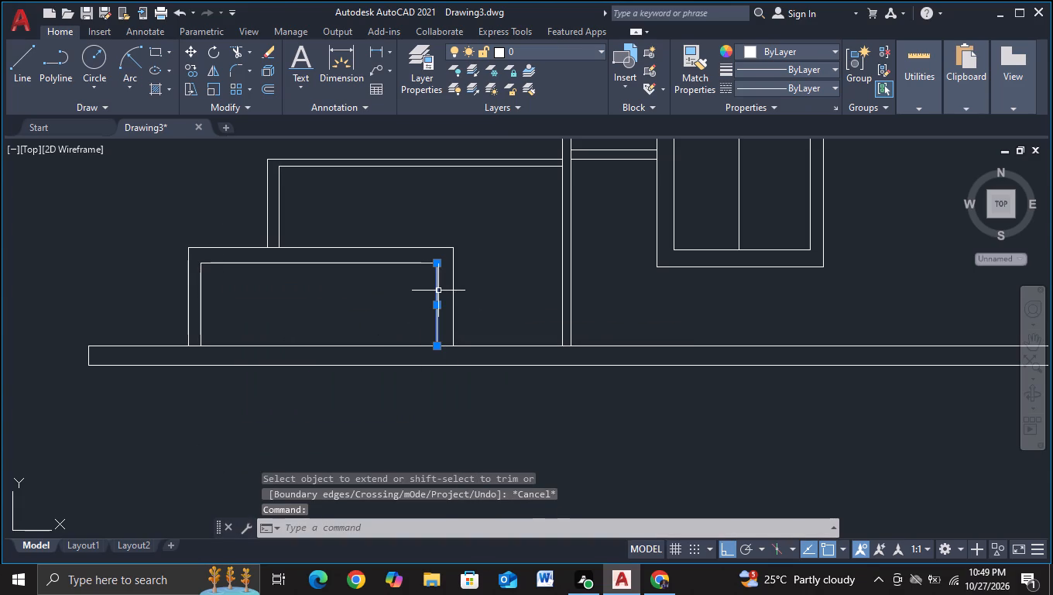
key(m)
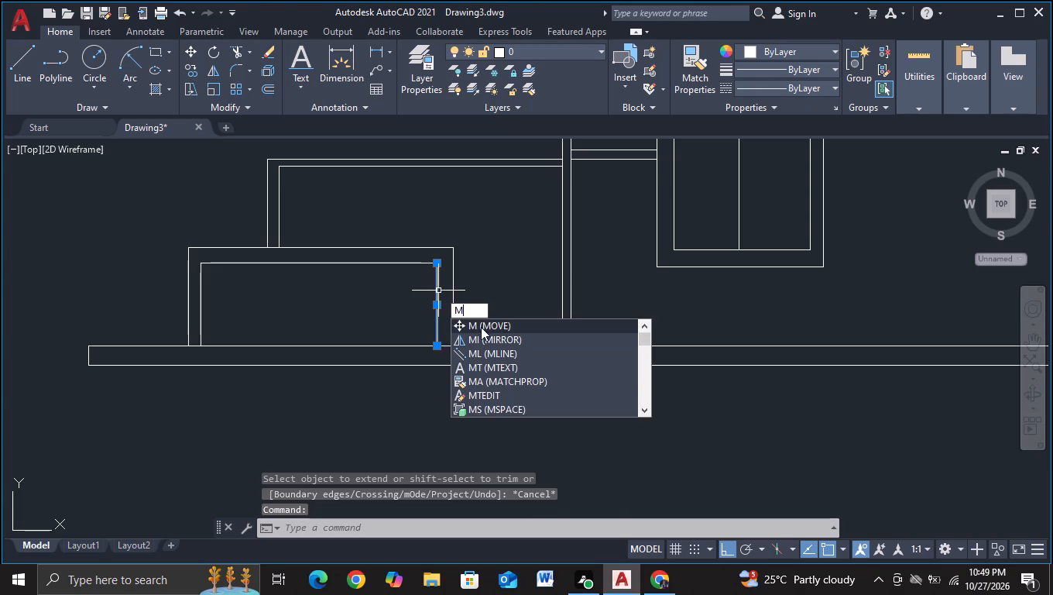
click(481, 327)
click(412, 413)
click(416, 413)
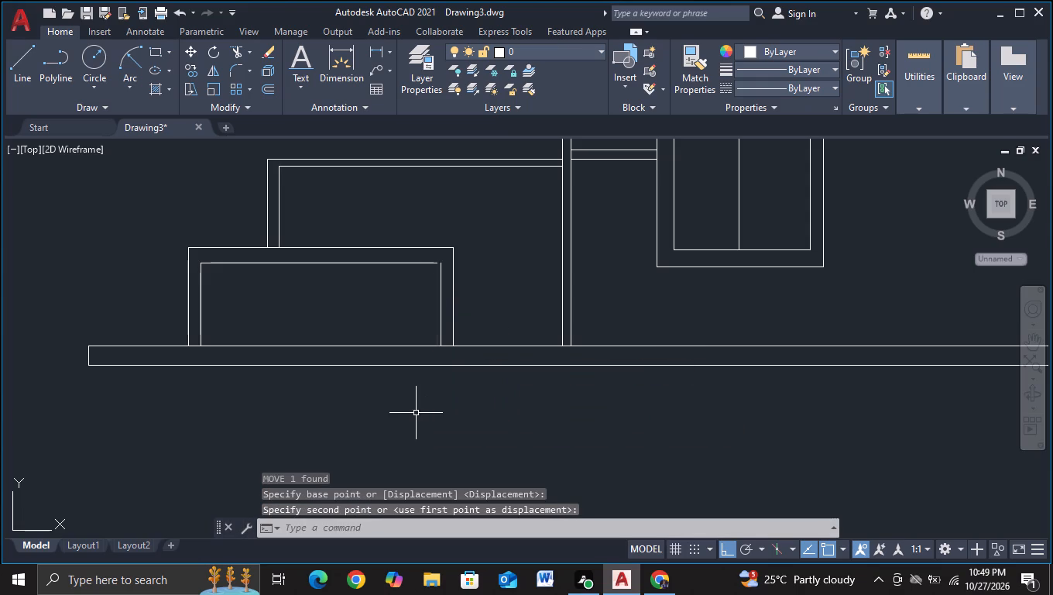
key(Escape)
key(e)
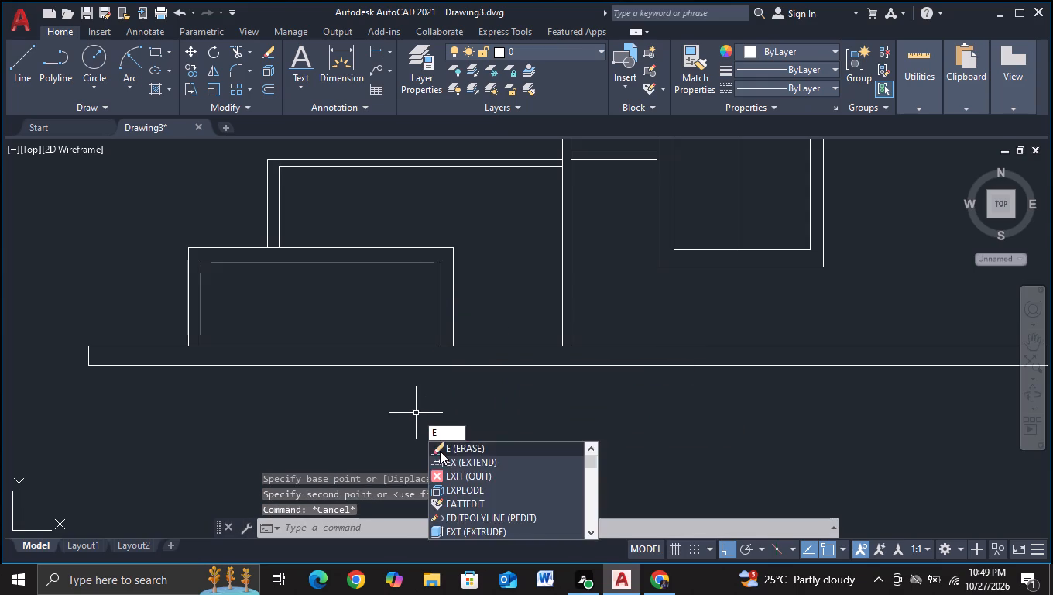
click(443, 456)
click(424, 262)
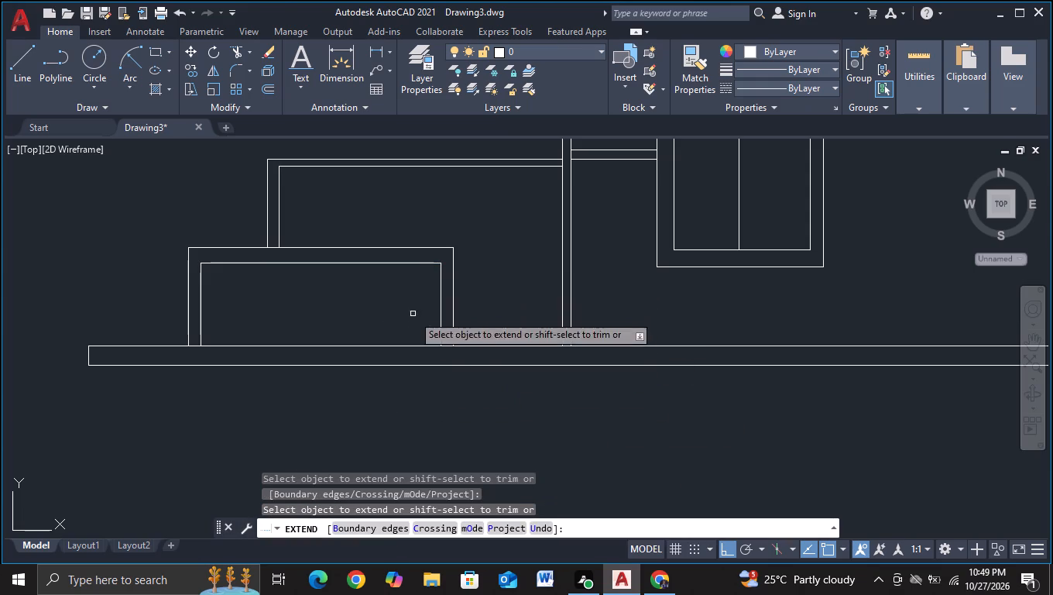
key(Escape)
Copy the two vertical segments on the post's left edge, between the divided box and the doubled stepped line, about 34 units to the left.
scroll(424, 370, down, 2)
middle_drag(428, 392, 284, 401)
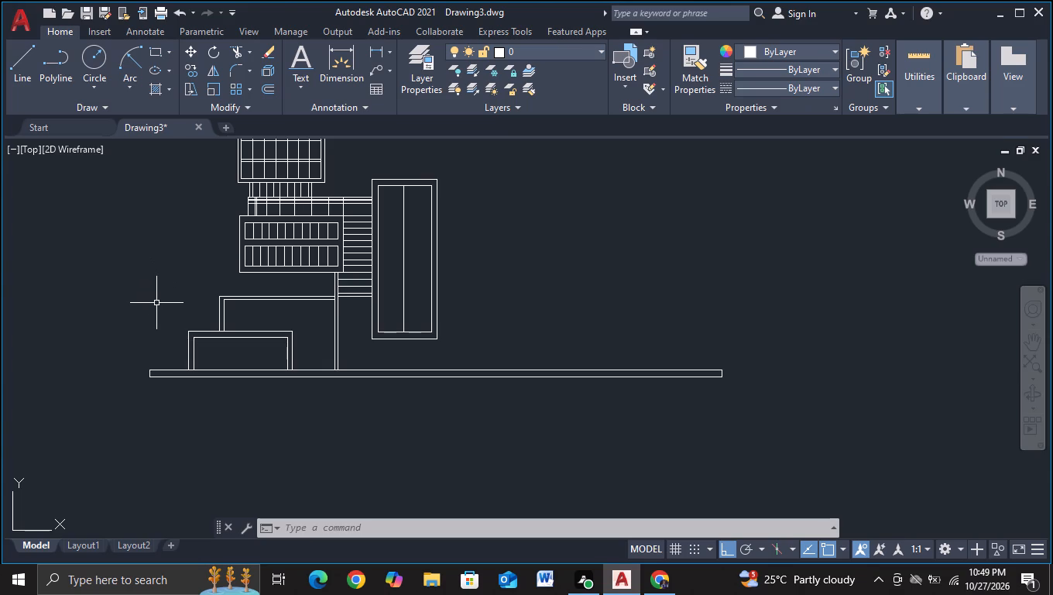
scroll(156, 303, up, 1)
middle_drag(161, 305, 144, 332)
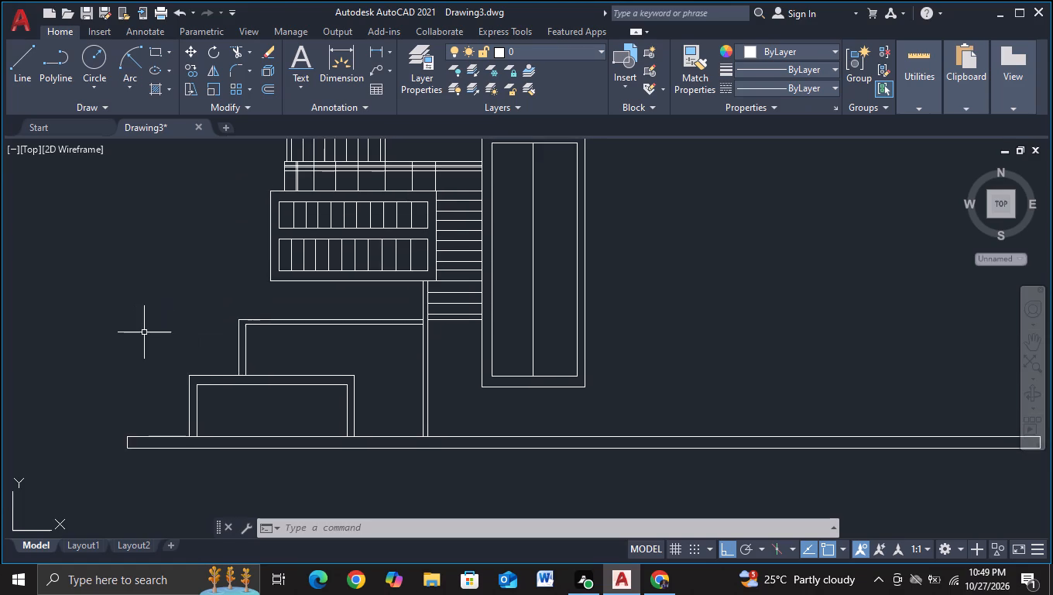
scroll(142, 332, up, 2)
middle_drag(152, 328, 42, 373)
middle_drag(234, 346, 209, 353)
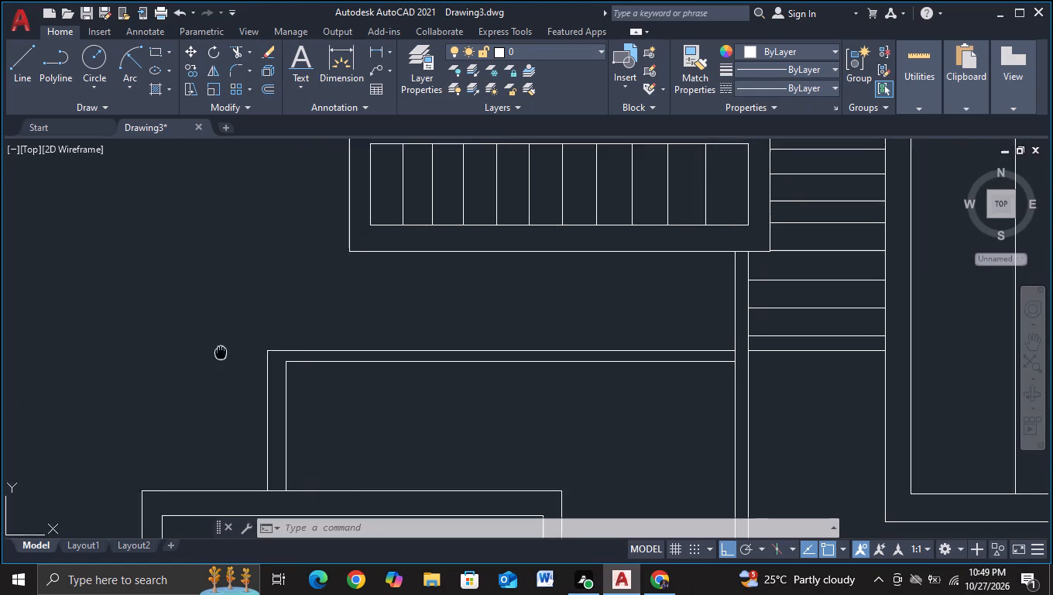
middle_drag(209, 353, 133, 359)
click(642, 312)
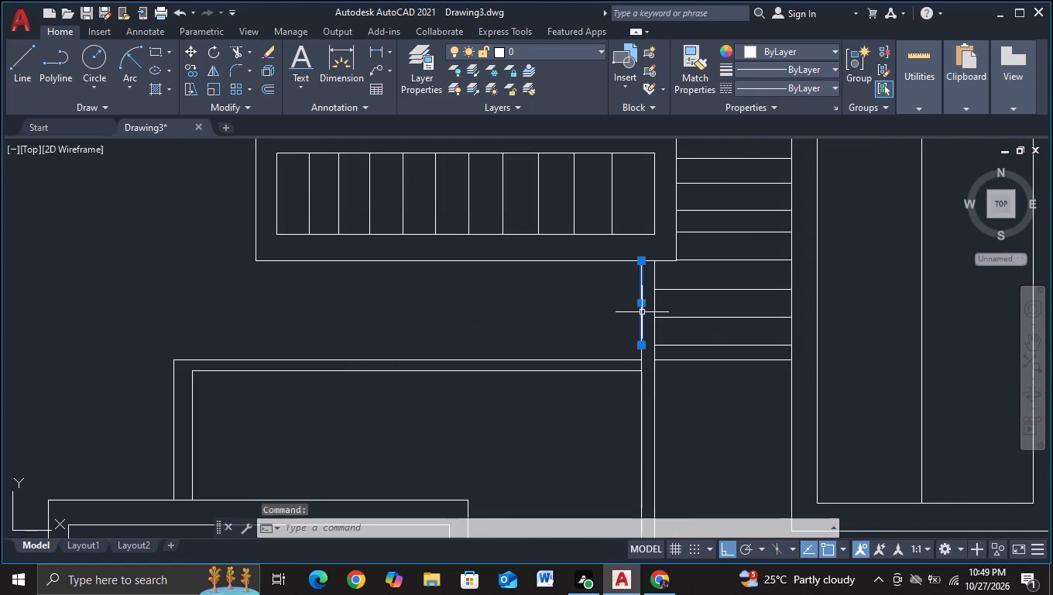
scroll(639, 351, up, 2)
click(642, 355)
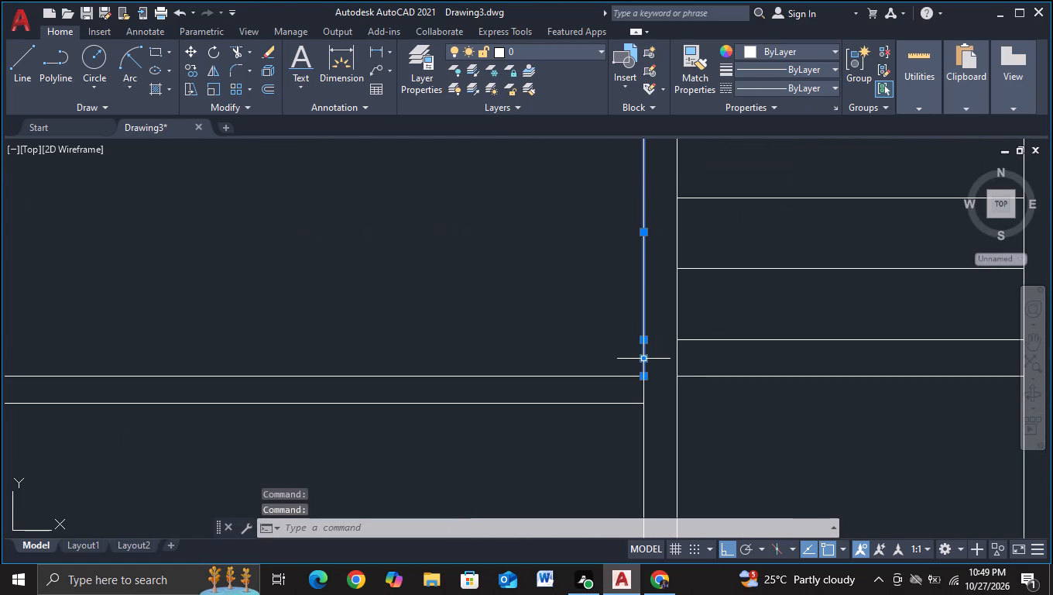
key(c)
click(673, 397)
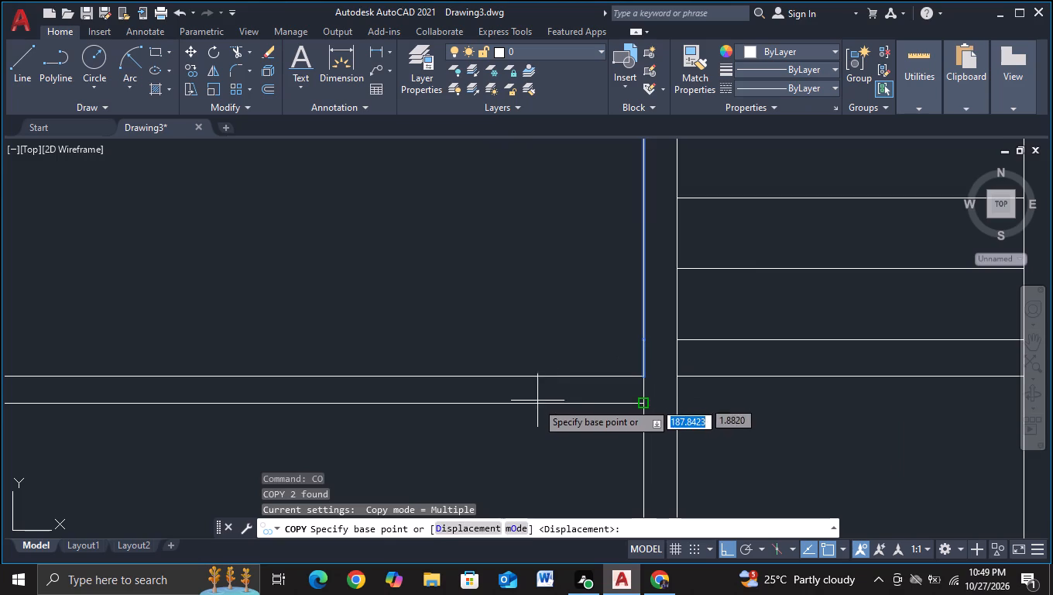
click(540, 437)
scroll(425, 423, down, 2)
middle_drag(425, 423, 245, 411)
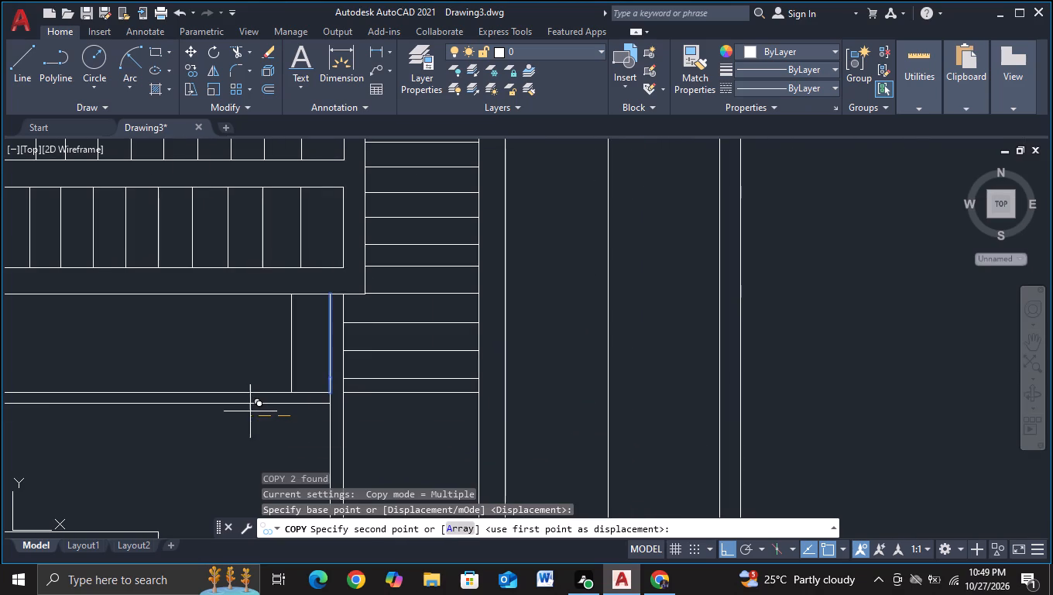
middle_drag(299, 414, 803, 442)
middle_drag(531, 438, 549, 340)
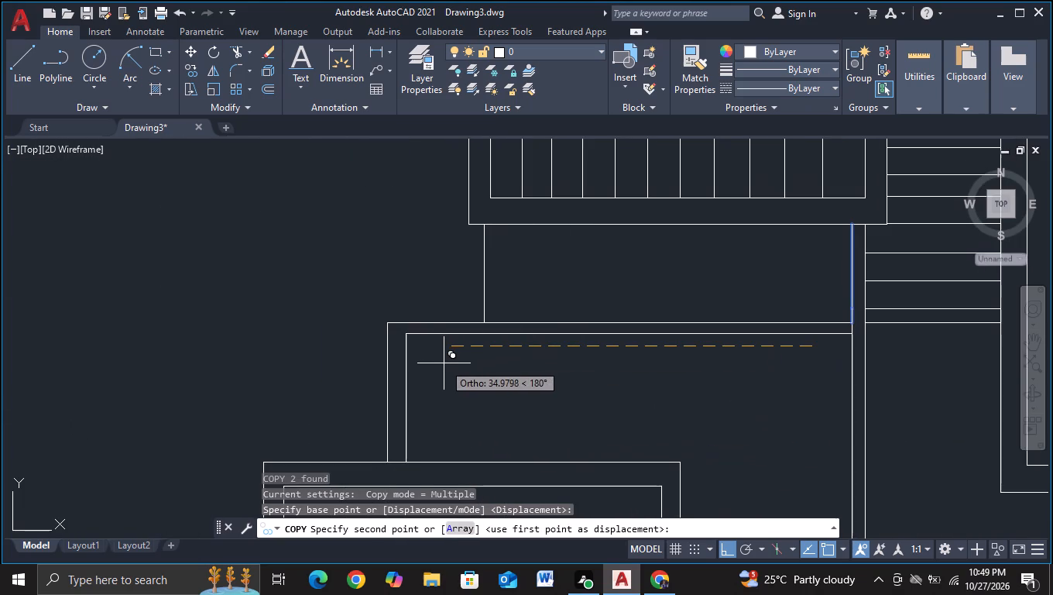
click(455, 368)
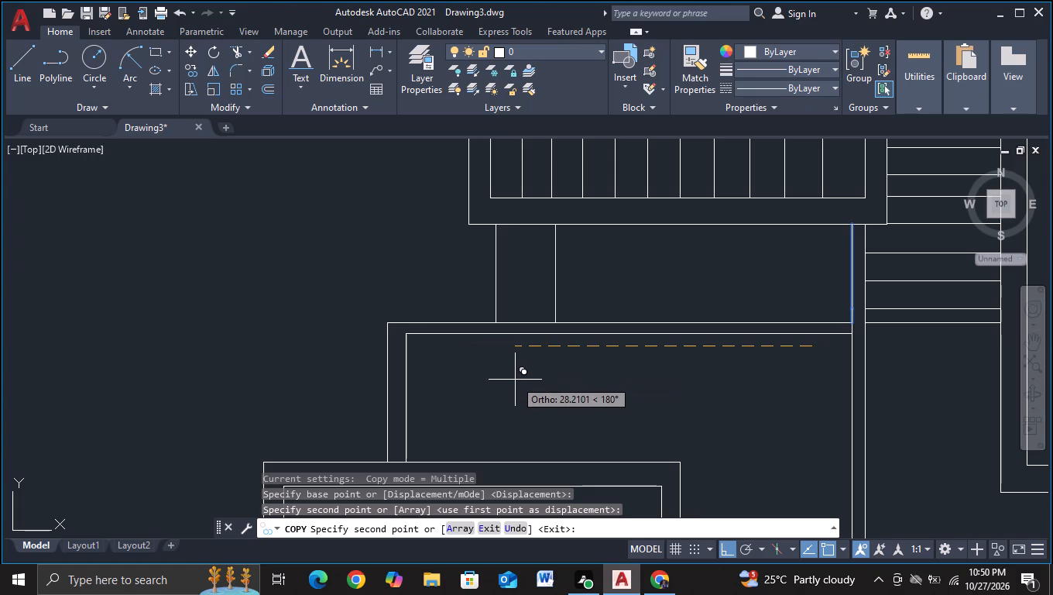
Place six more copies of the vertical between the first copy and the post, about 4.5 units apart, and turn object snap off.
click(504, 379)
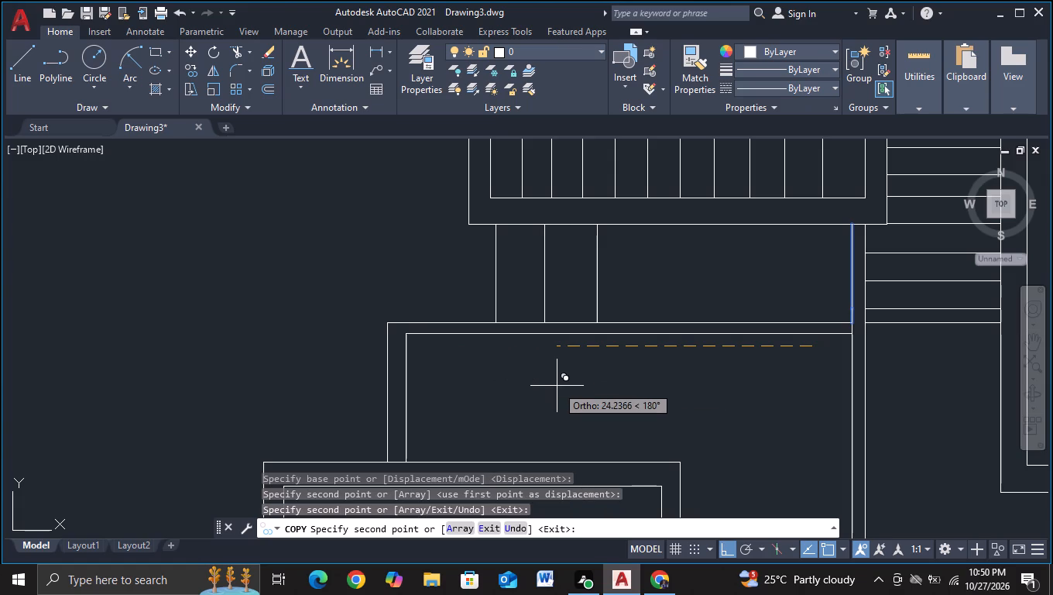
click(557, 386)
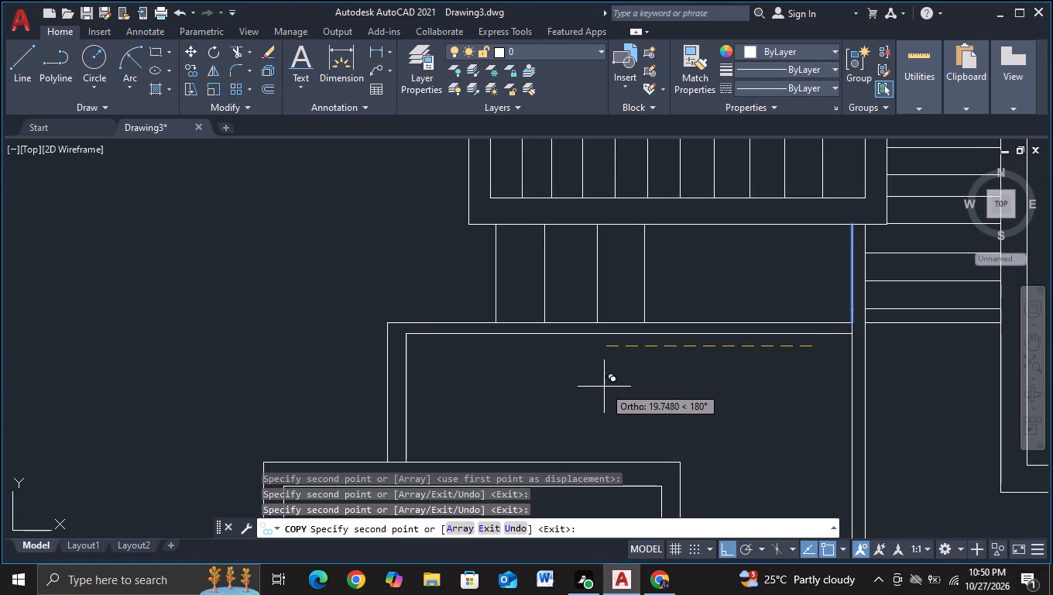
click(604, 387)
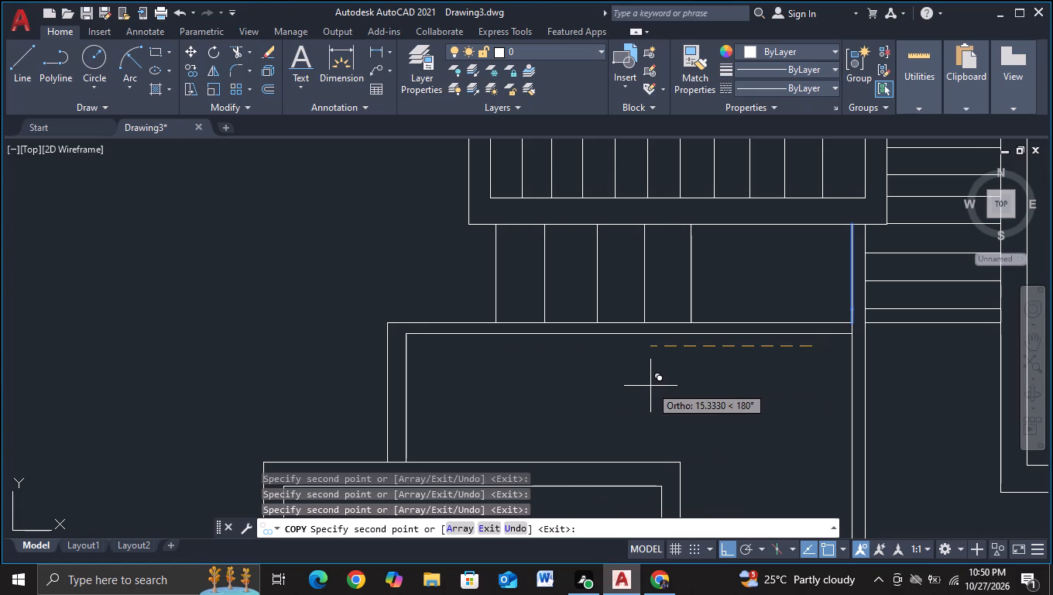
click(650, 386)
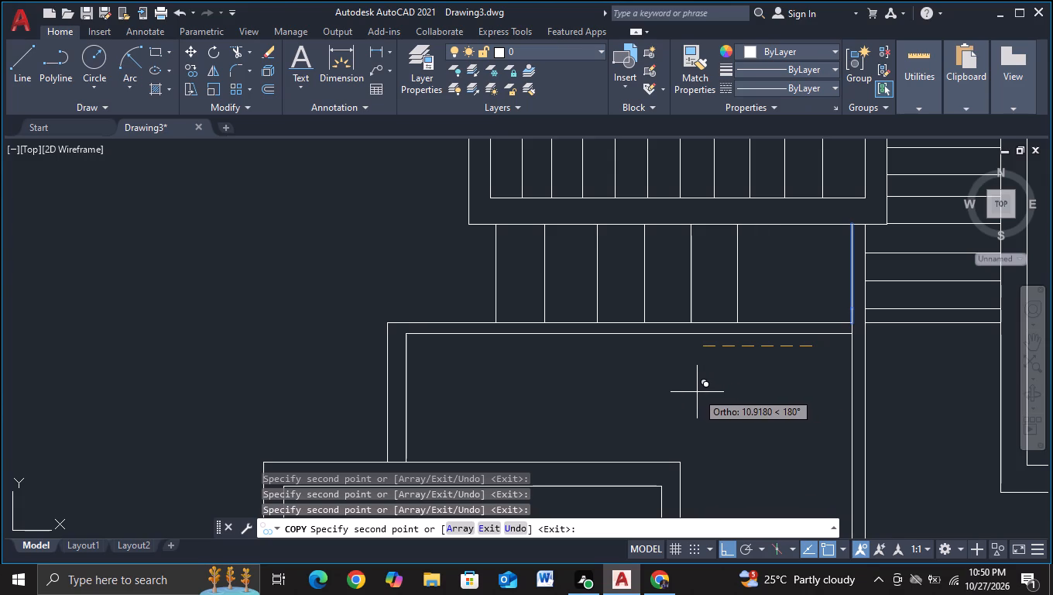
click(697, 392)
click(742, 389)
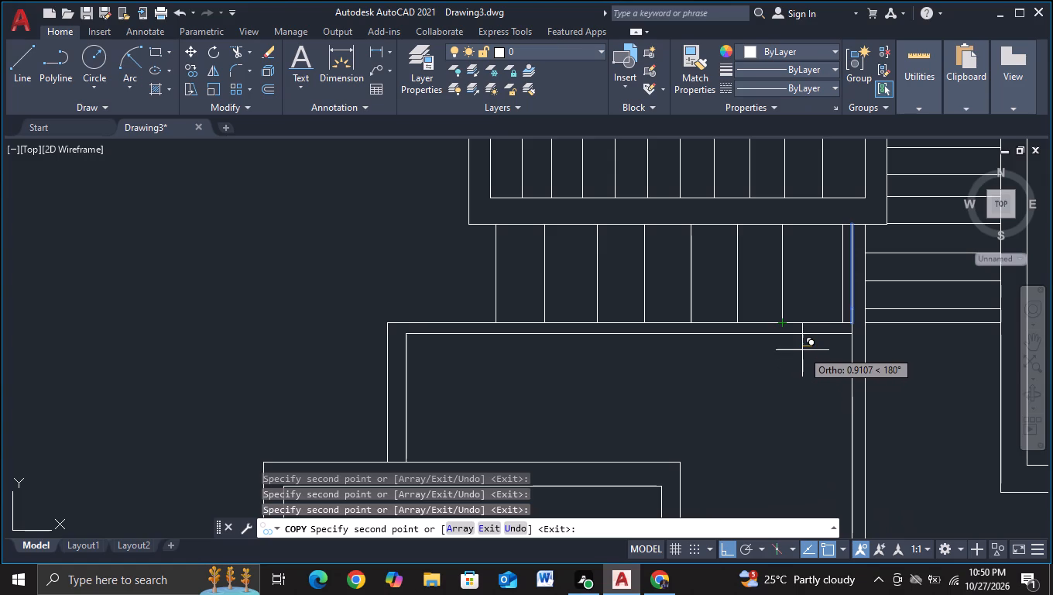
key(F3)
scroll(795, 367, up, 1)
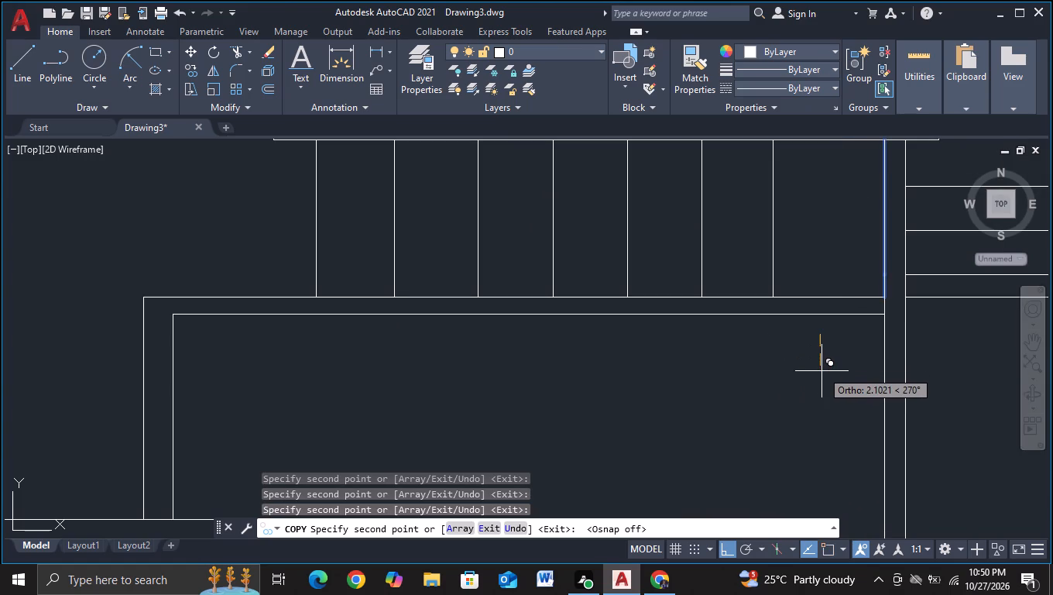
scroll(842, 338, down, 1)
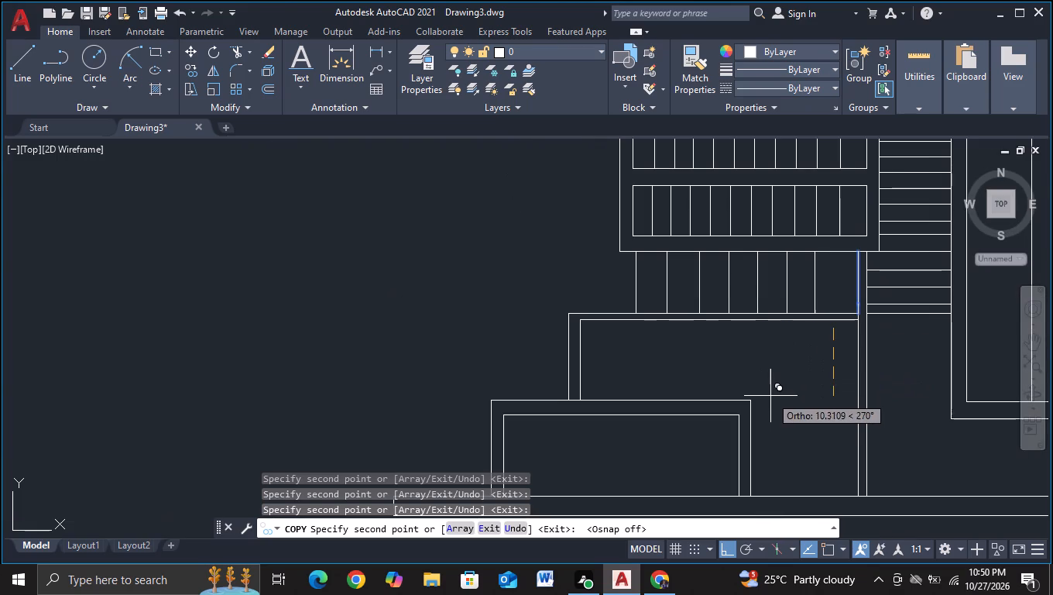
scroll(839, 369, up, 1)
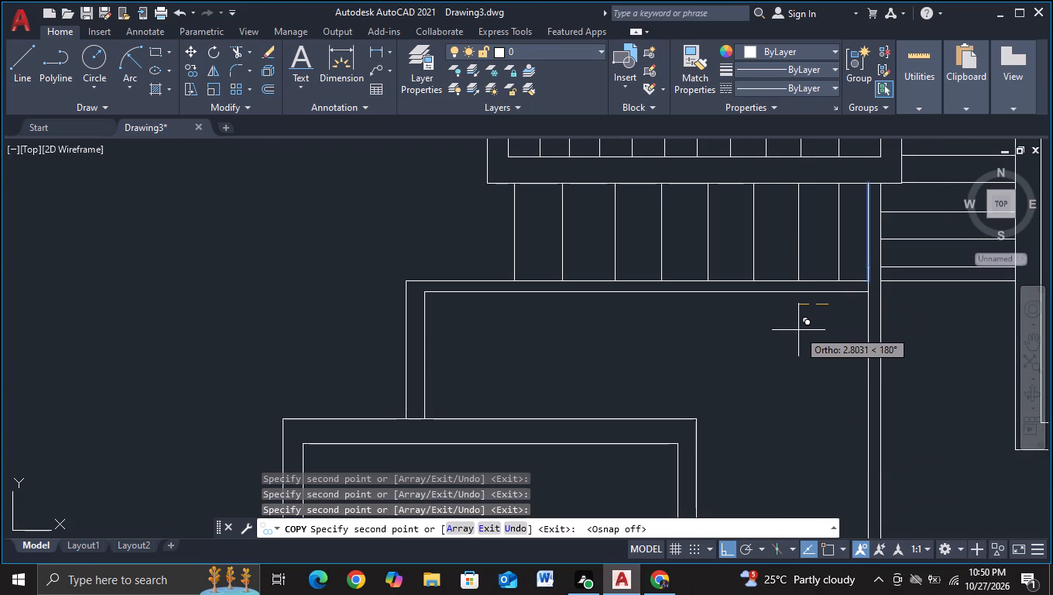
scroll(808, 326, up, 1)
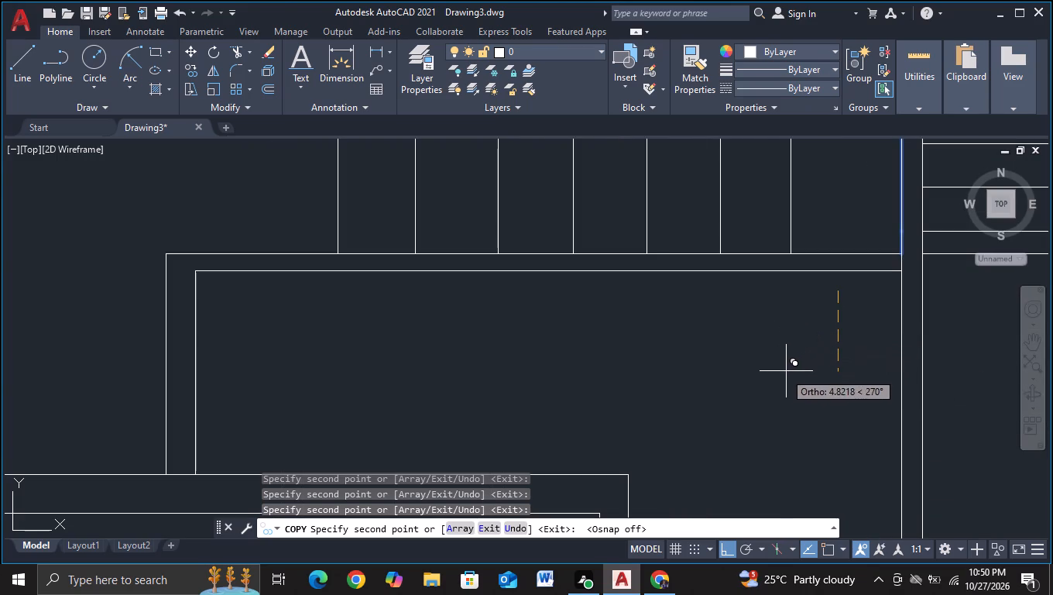
key(Escape)
Copy the rightmost new vertical, both segments, about 5.6 units right so it sits just beside the post.
middle_drag(807, 359, 558, 448)
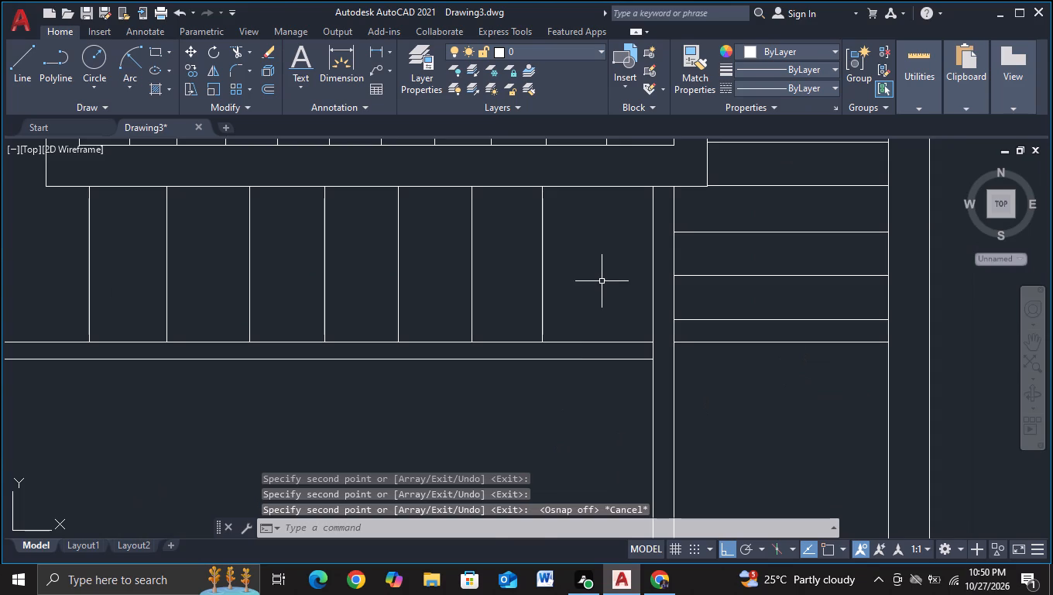
click(602, 280)
click(511, 289)
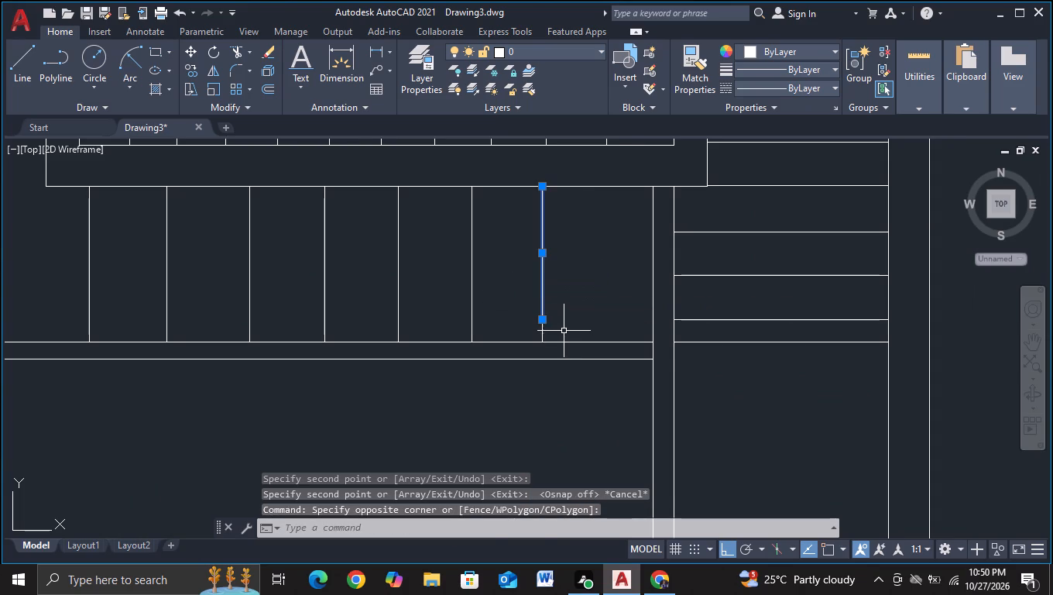
click(564, 331)
click(531, 332)
key(c)
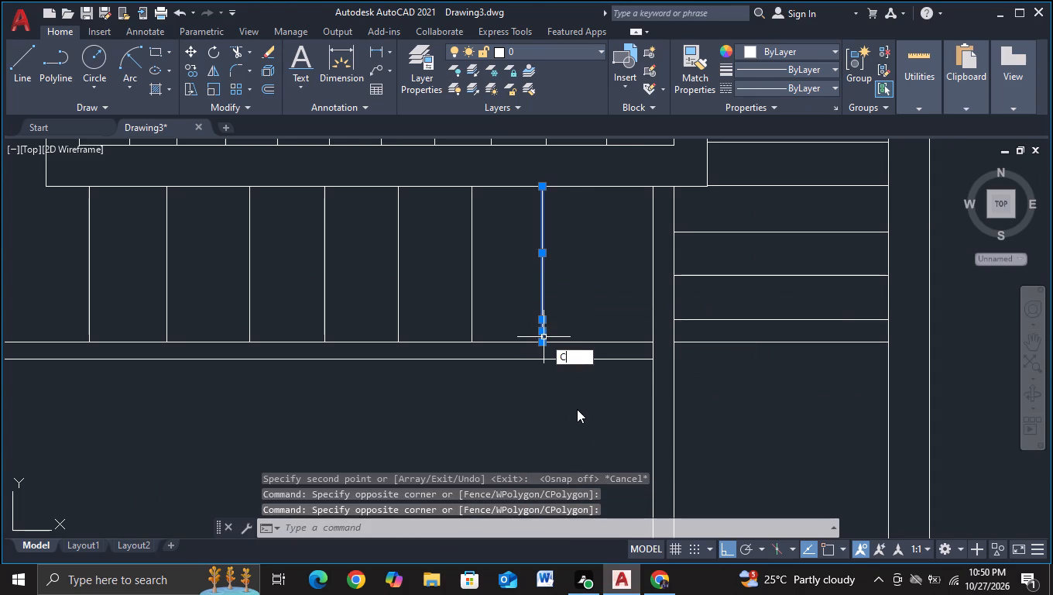
click(592, 387)
click(530, 411)
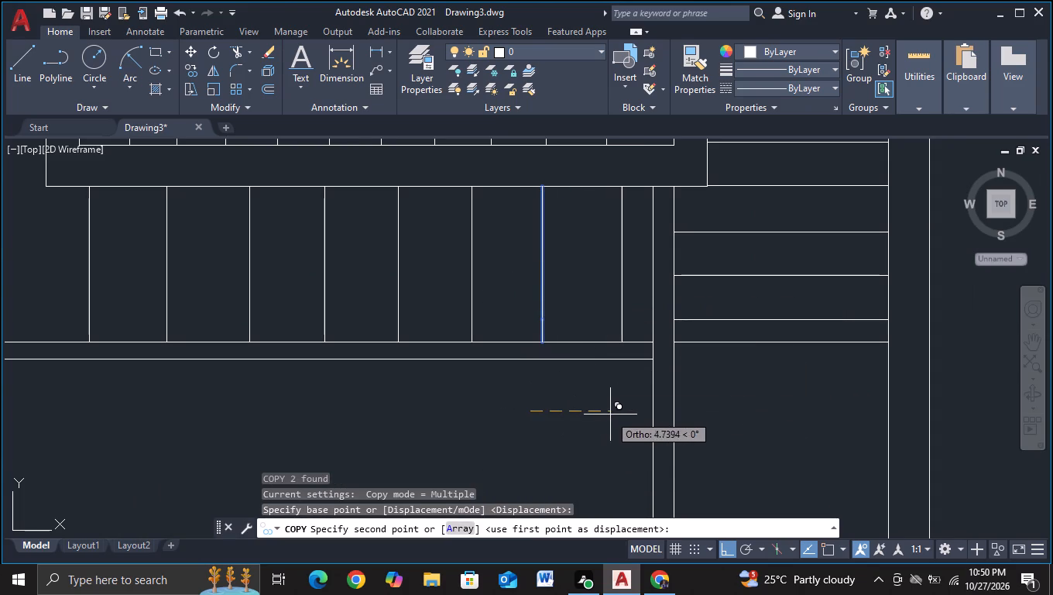
click(626, 413)
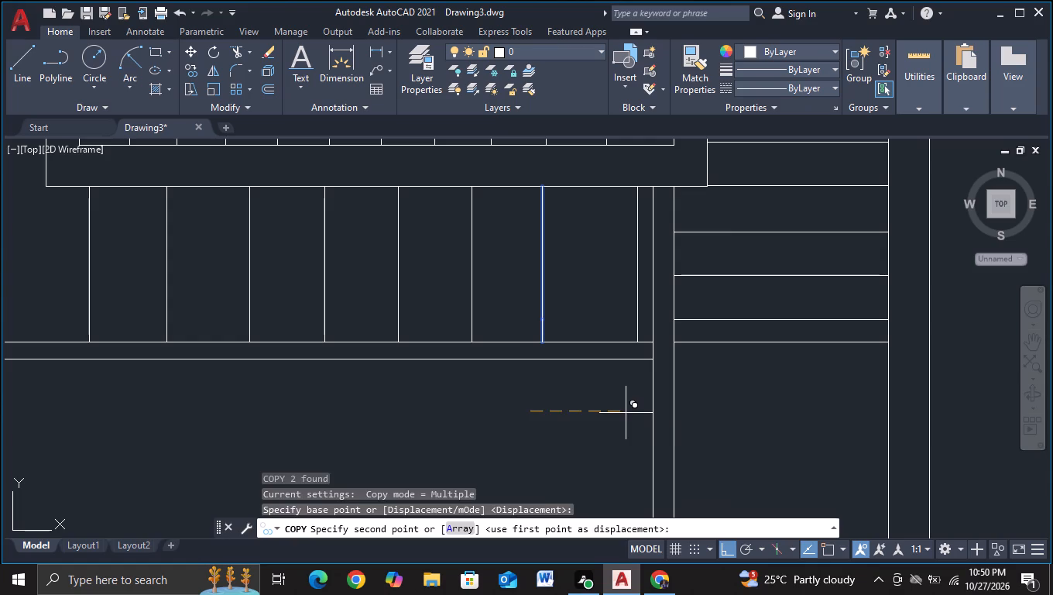
key(Escape)
Extend the three rightmost new verticals down to the lower horizontal of the doubled stepped line.
scroll(589, 410, down, 2)
middle_drag(581, 415, 623, 358)
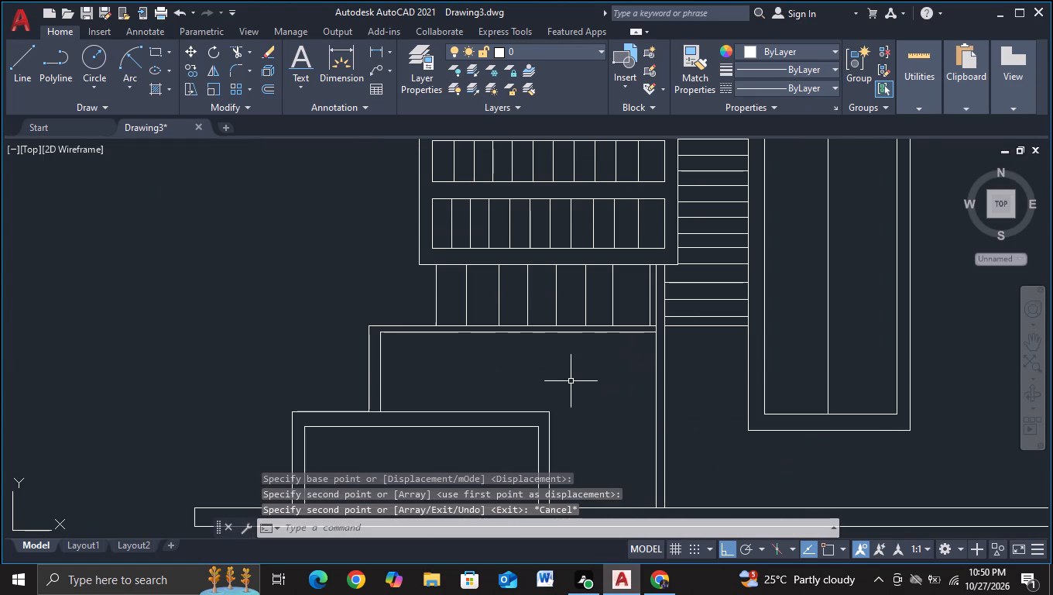
scroll(570, 382, up, 1)
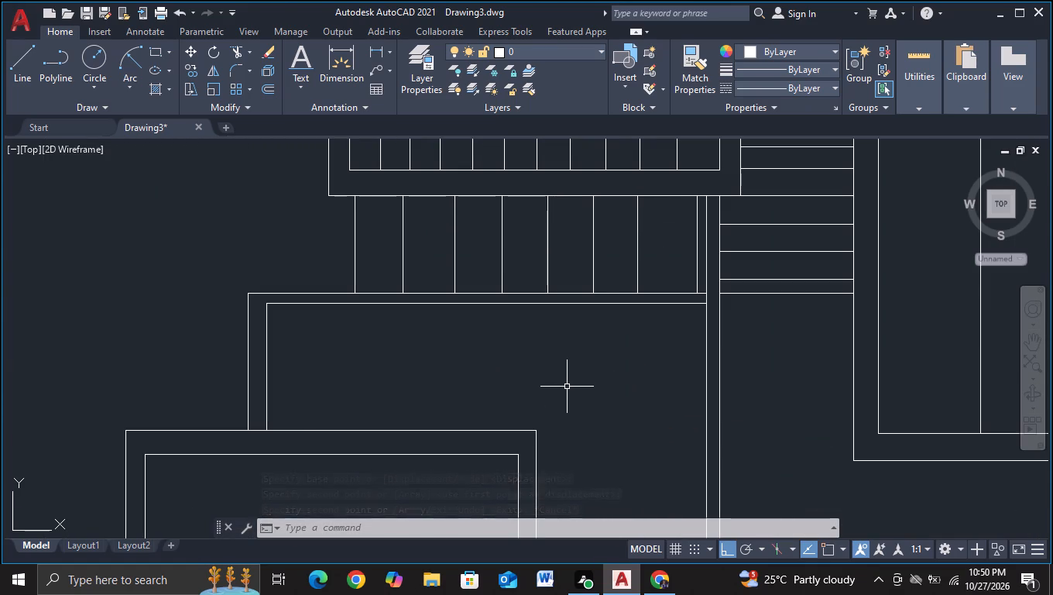
scroll(567, 387, down, 1)
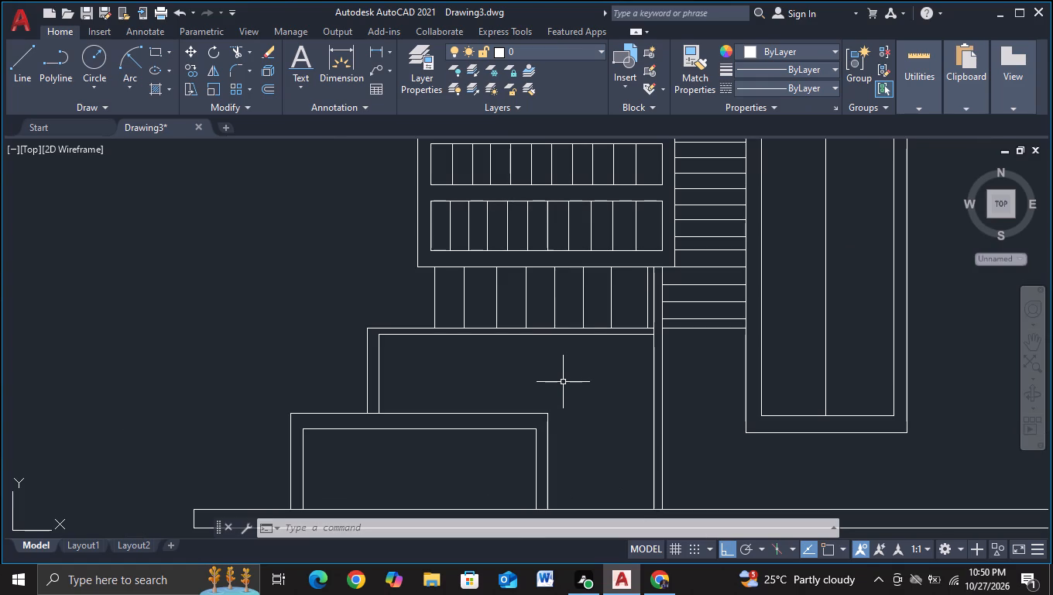
scroll(587, 342, up, 1)
key(e)
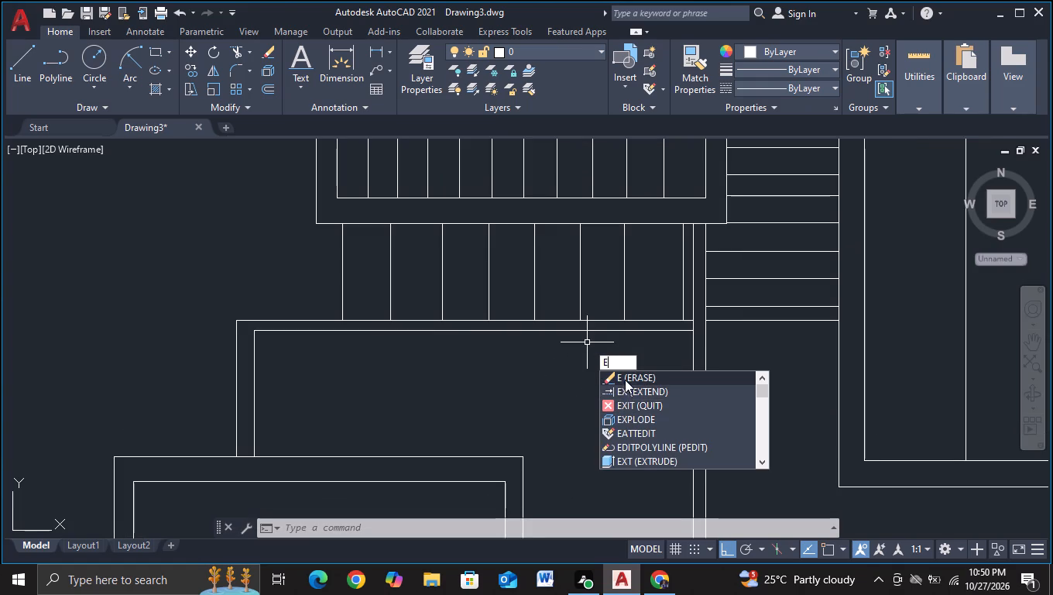
click(625, 393)
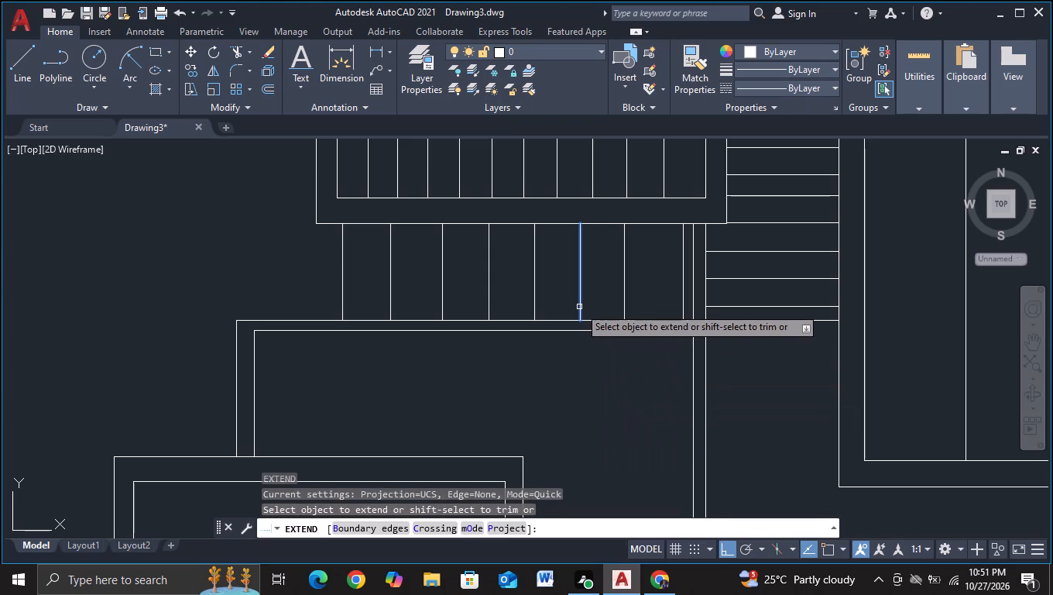
click(579, 311)
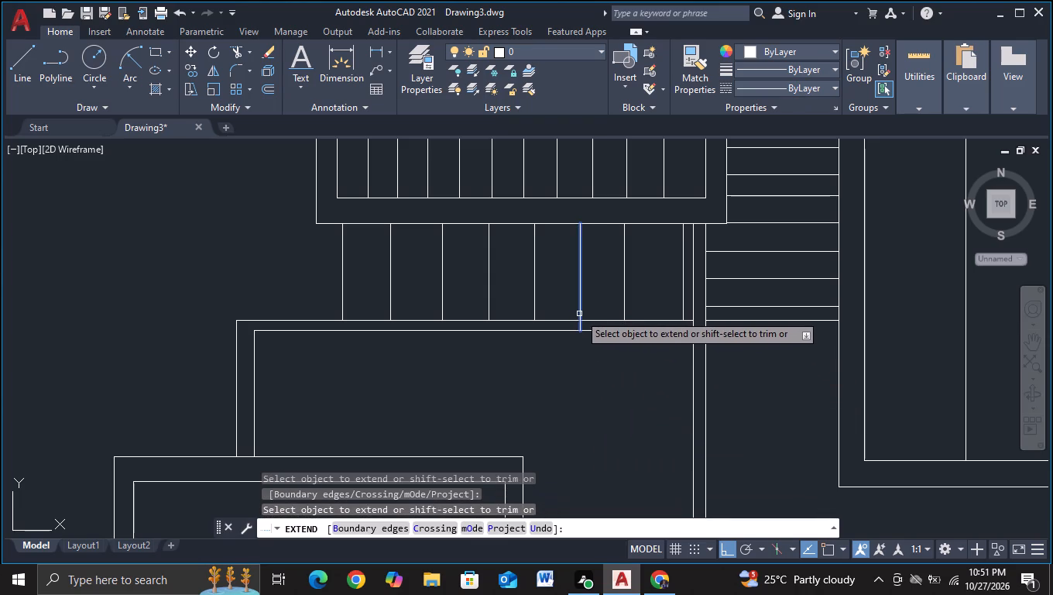
click(579, 314)
click(625, 311)
click(625, 311)
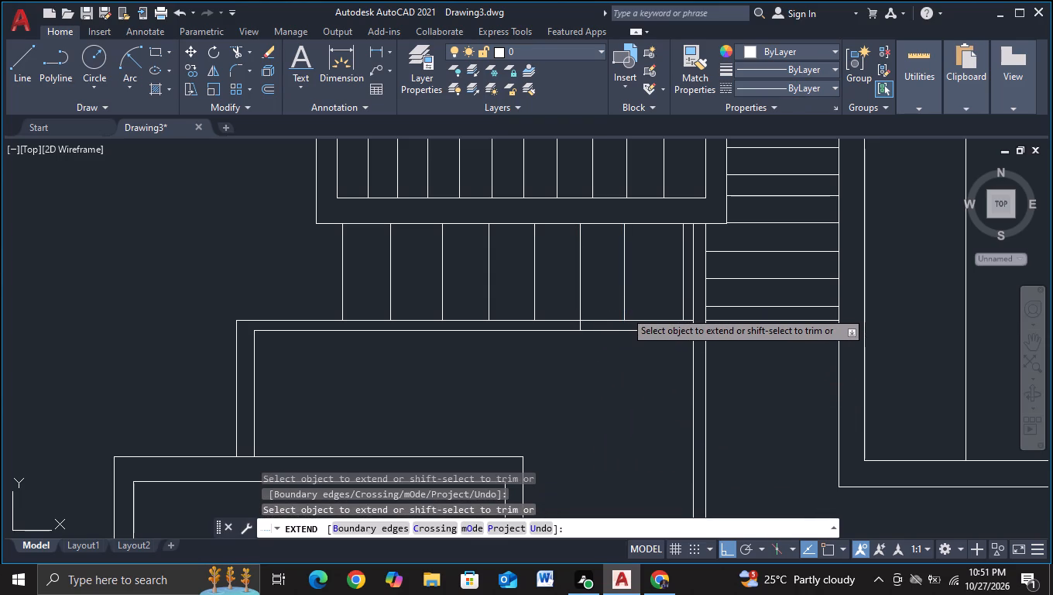
click(682, 311)
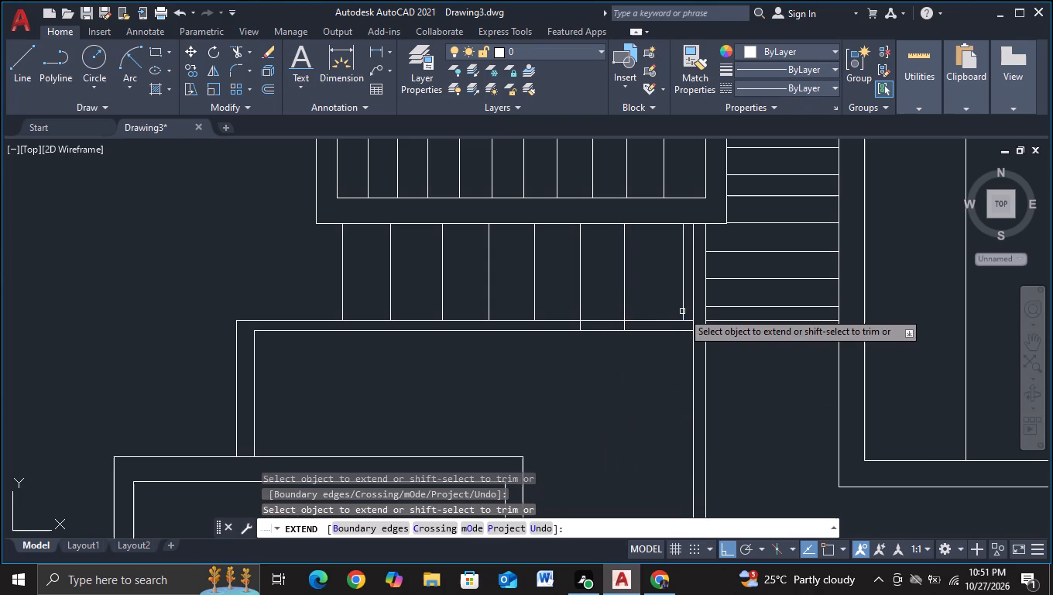
click(682, 311)
key(Escape)
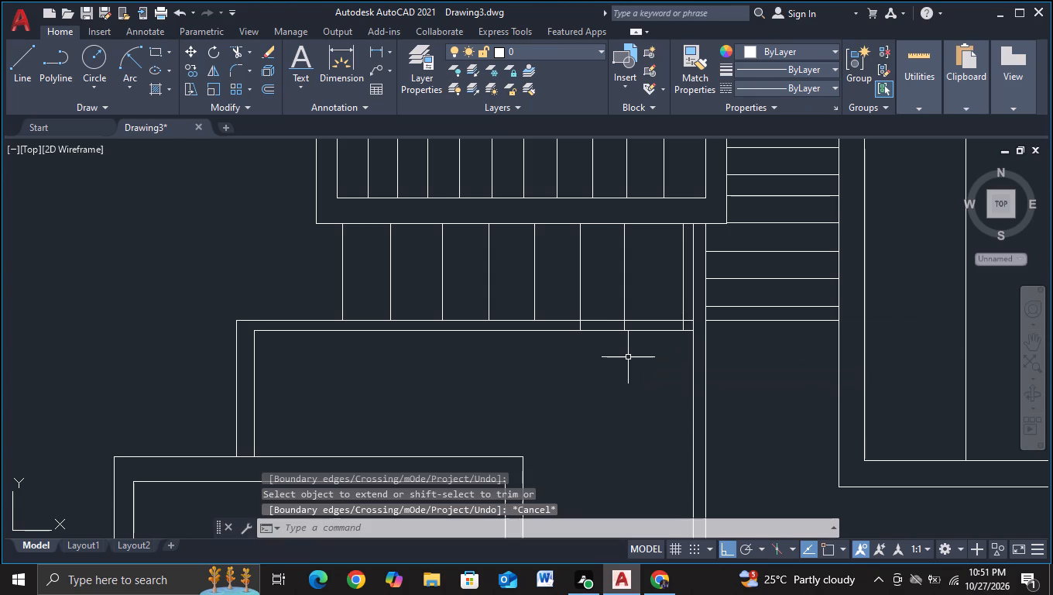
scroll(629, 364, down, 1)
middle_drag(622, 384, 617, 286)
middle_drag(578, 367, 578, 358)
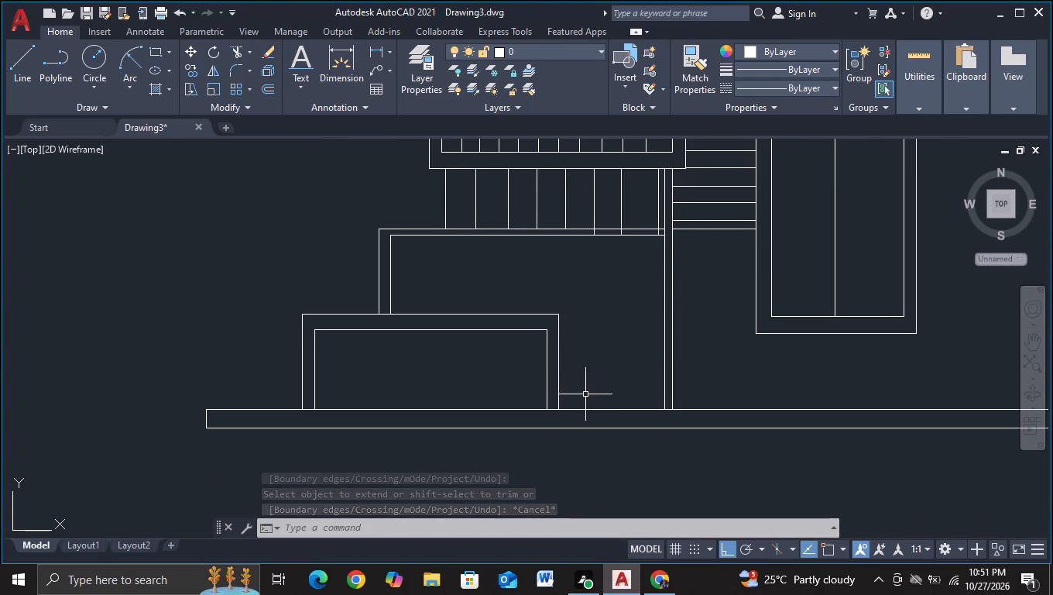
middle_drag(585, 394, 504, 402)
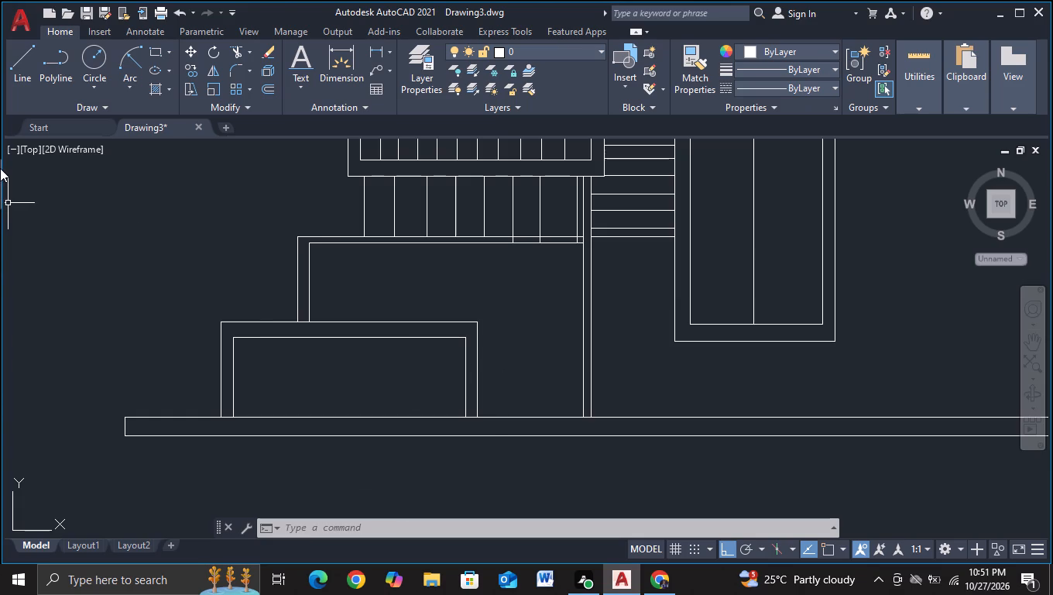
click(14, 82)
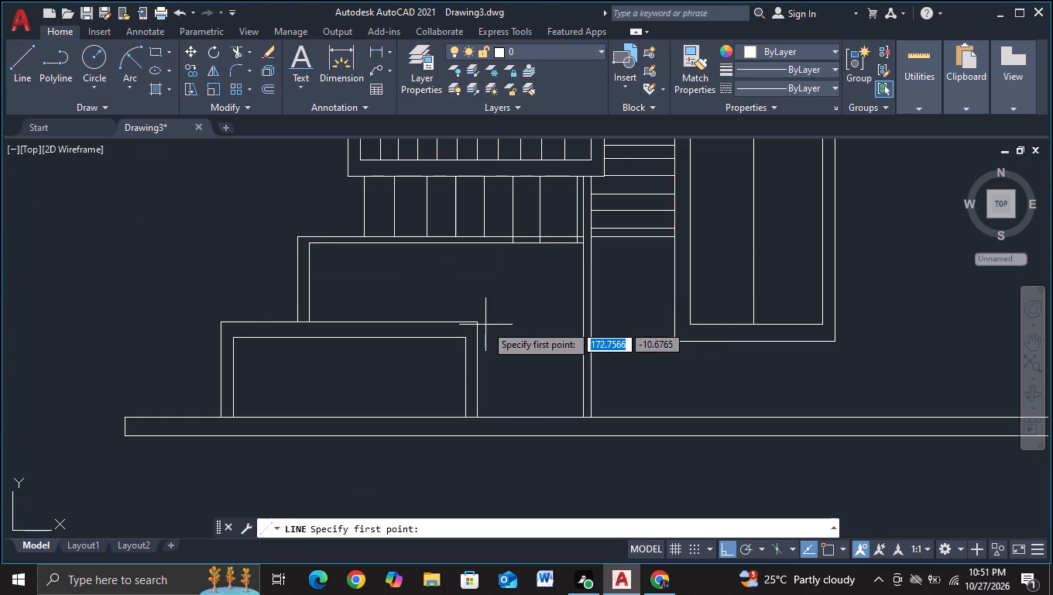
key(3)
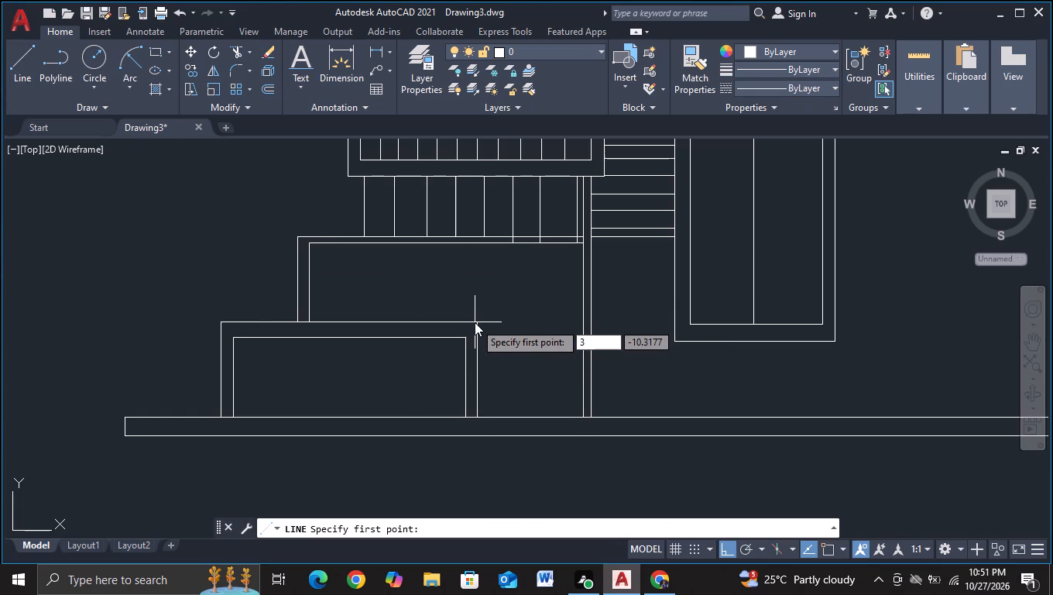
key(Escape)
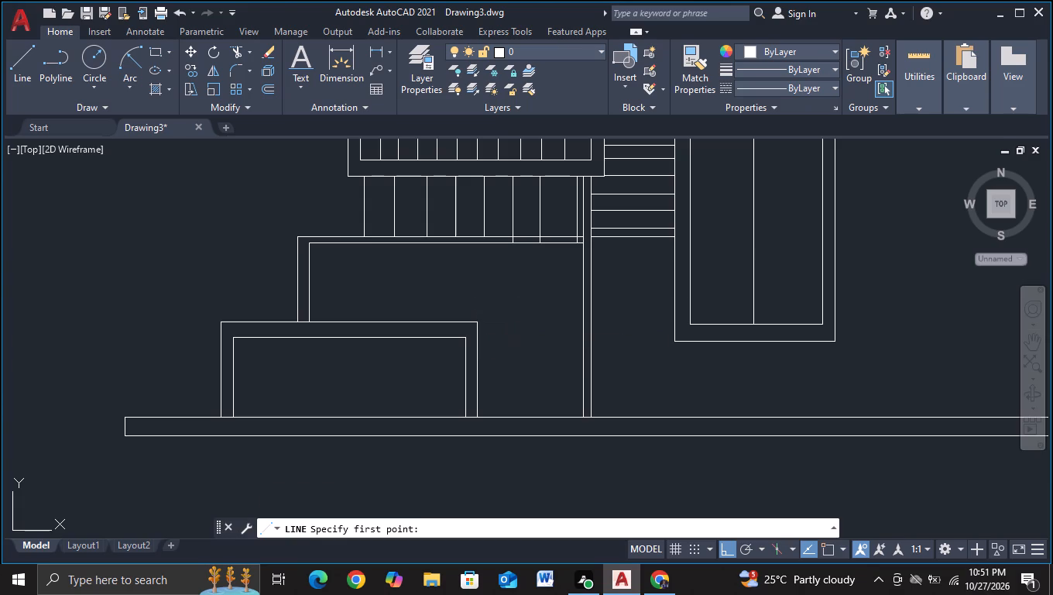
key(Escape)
With object snap on, draw a horizontal line from the lowest doubled support's upper right corner to the post, trimming it at the post's left edge.
click(19, 71)
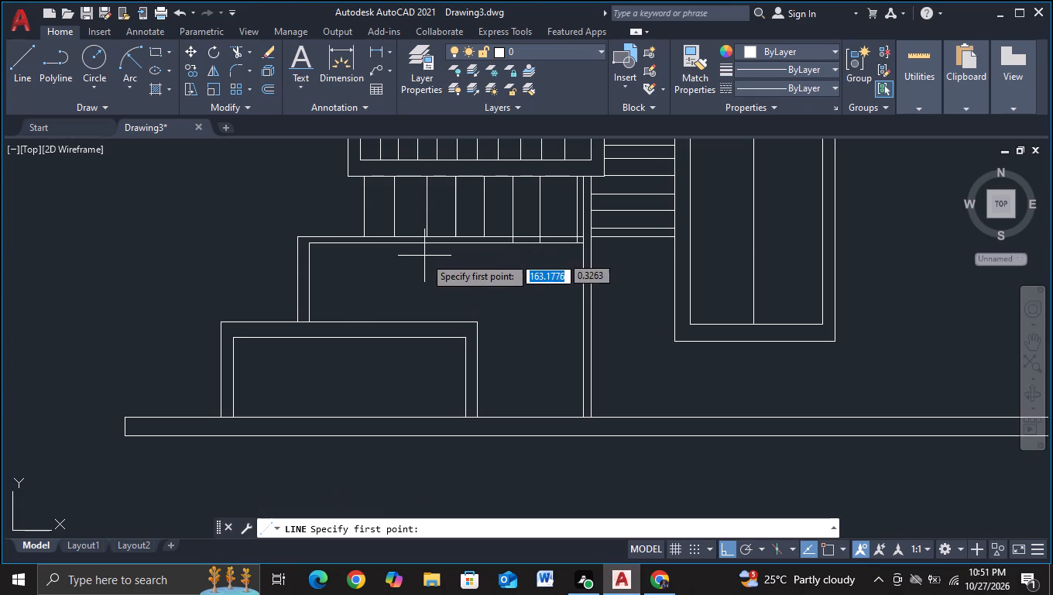
key(F3)
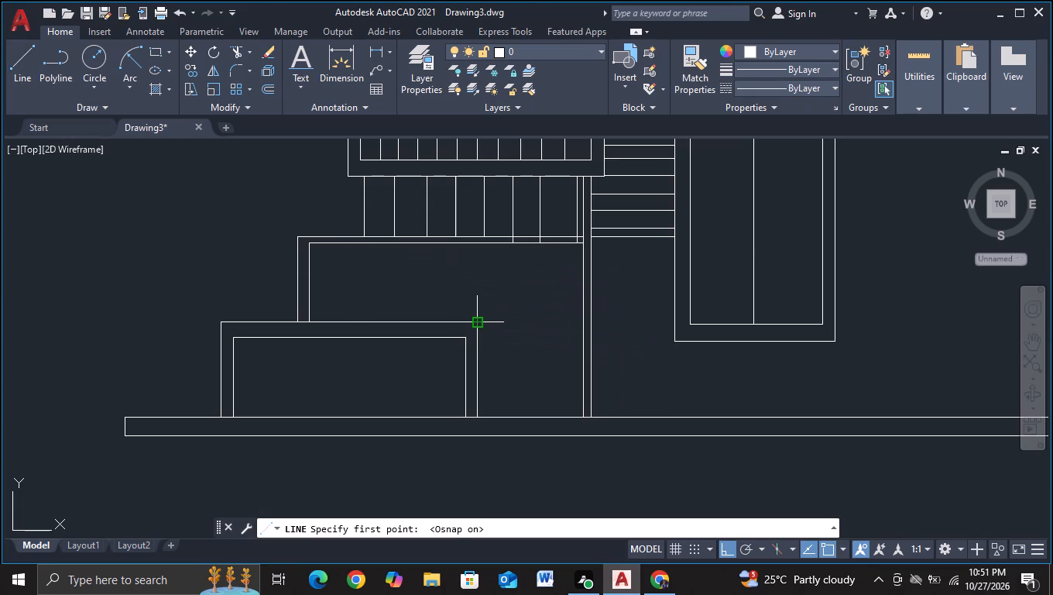
click(478, 325)
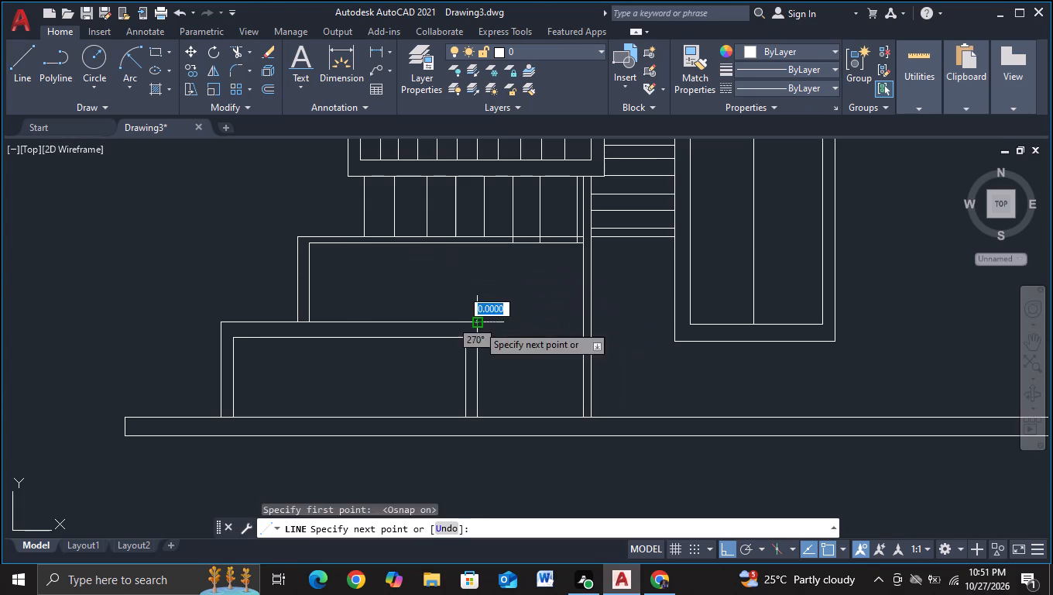
click(630, 328)
key(Escape)
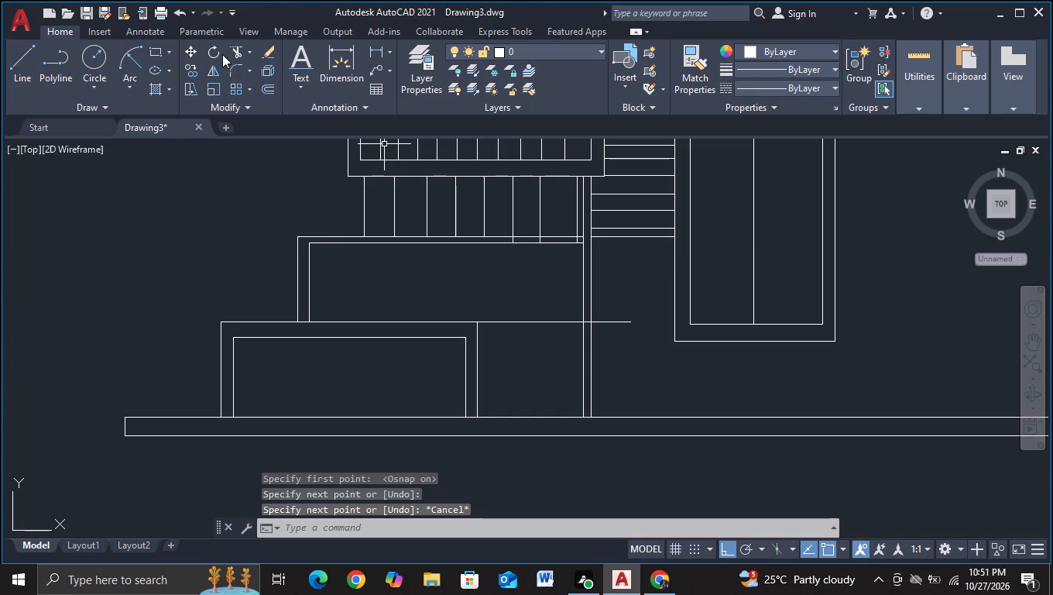
click(237, 50)
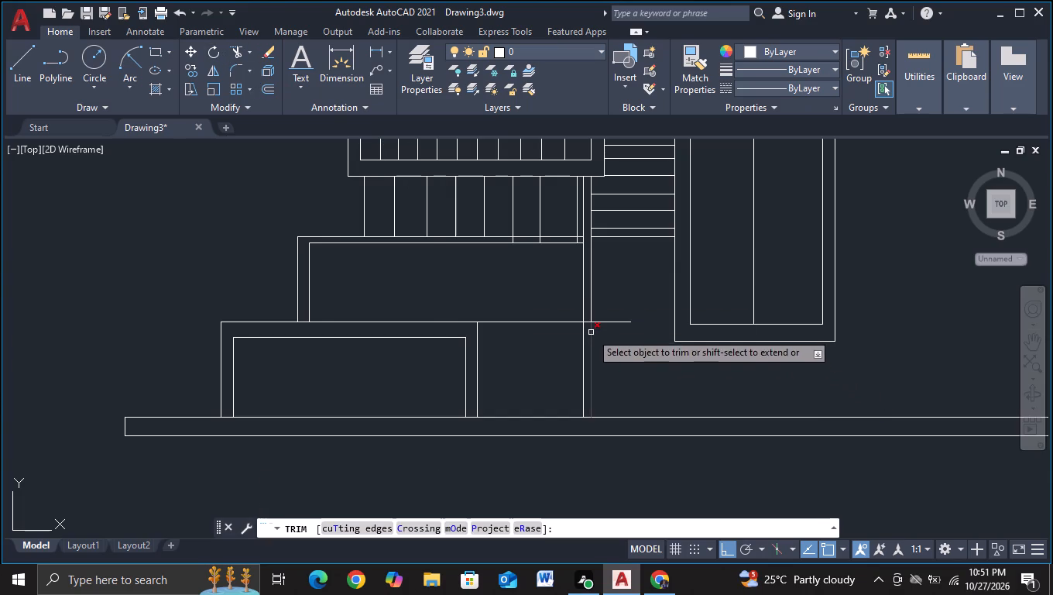
click(611, 302)
click(623, 346)
scroll(612, 336, up, 2)
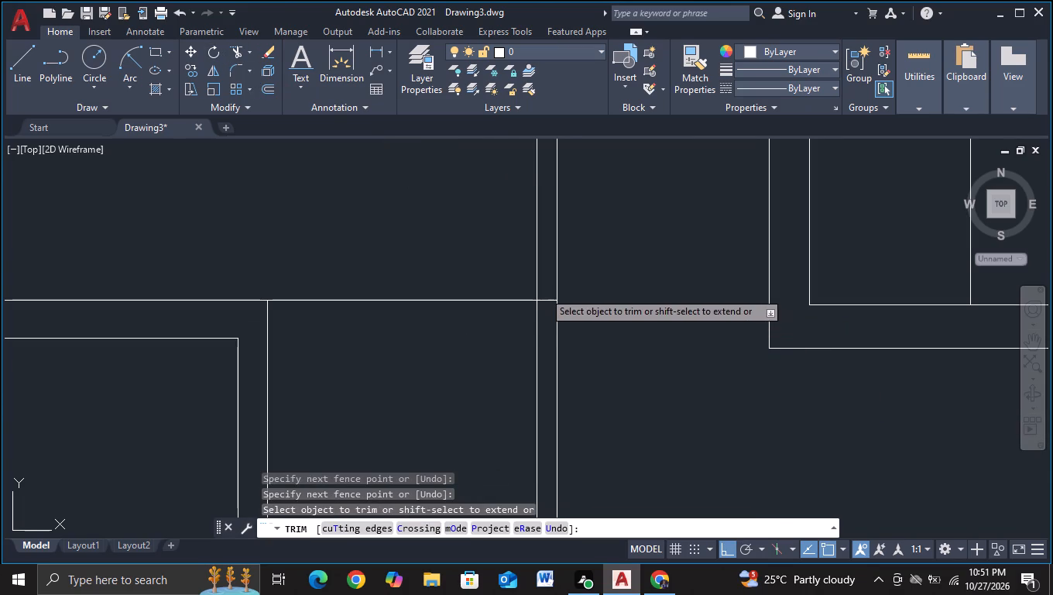
click(544, 291)
click(545, 321)
key(Escape)
Trim the stepped doubled horizontals between the three rightmost verticals, plus the short stub below the upper horizontal beside the post.
scroll(420, 347, down, 1)
middle_drag(420, 366, 426, 393)
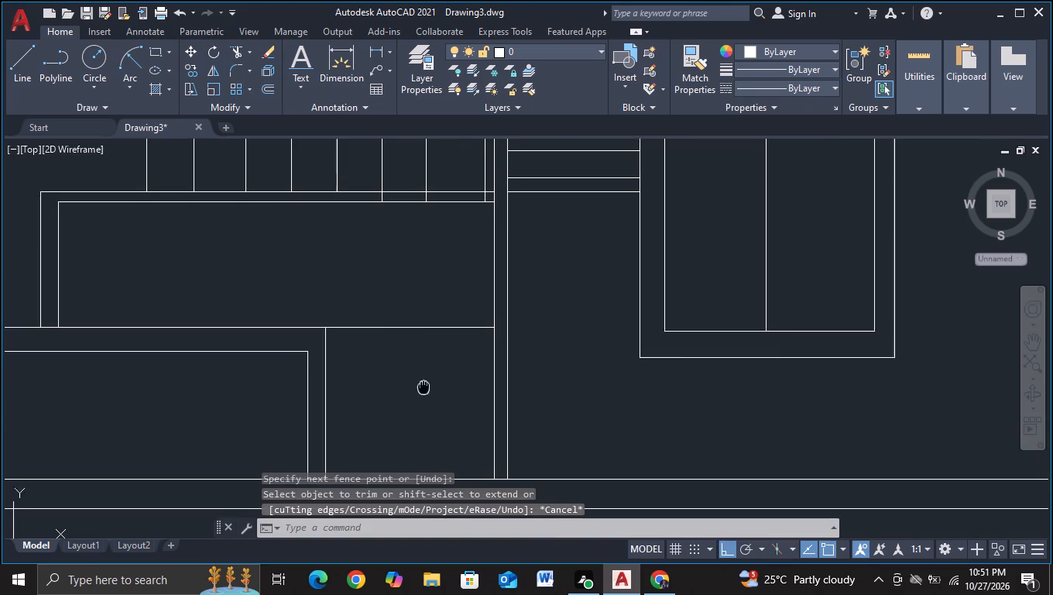
middle_drag(426, 393, 434, 401)
scroll(438, 397, down, 1)
middle_drag(438, 397, 439, 370)
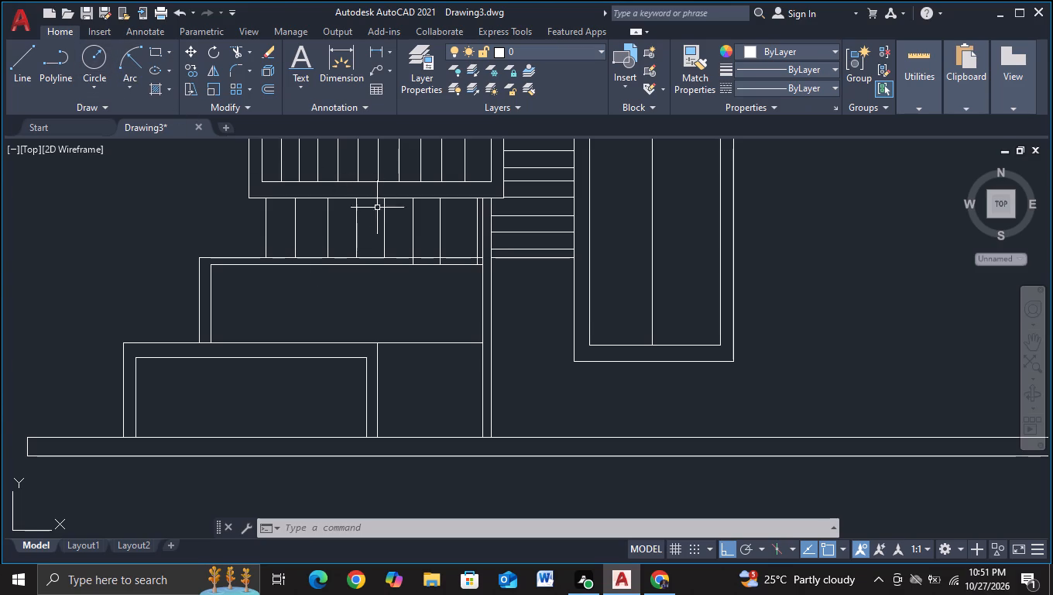
scroll(381, 212, up, 1)
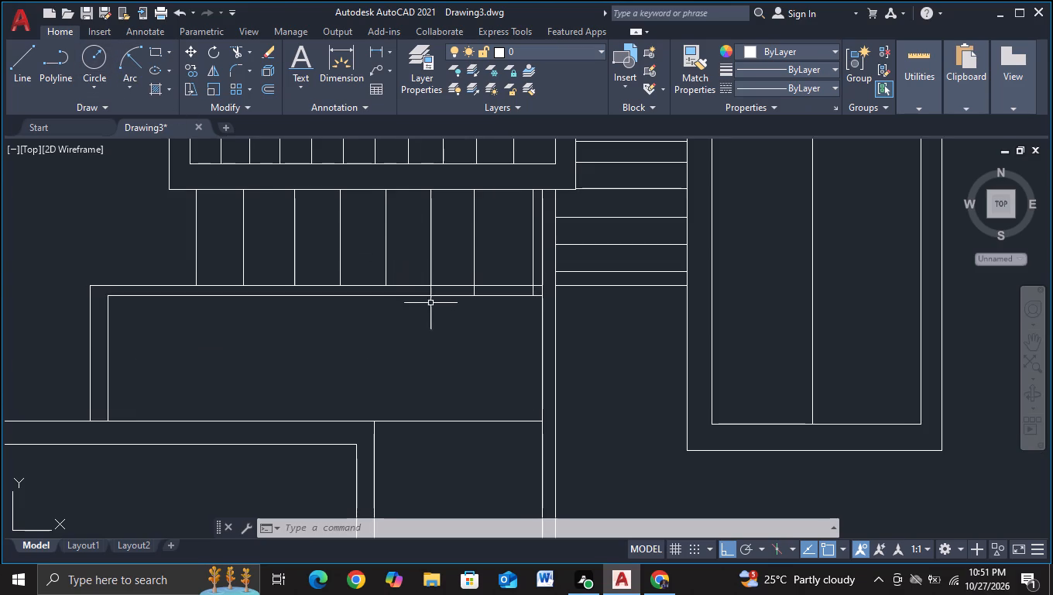
click(235, 50)
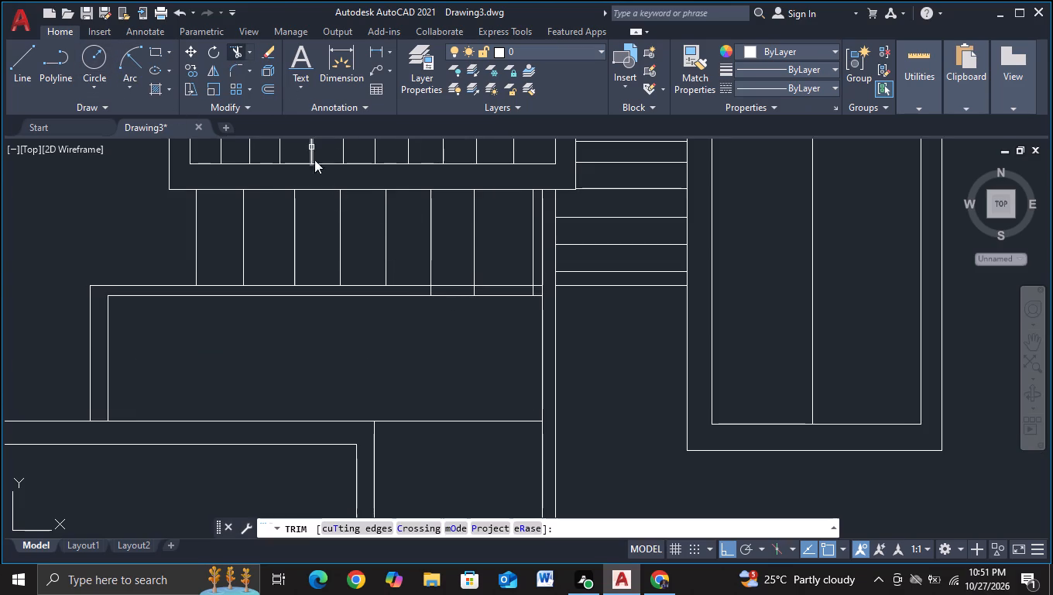
click(445, 280)
click(446, 310)
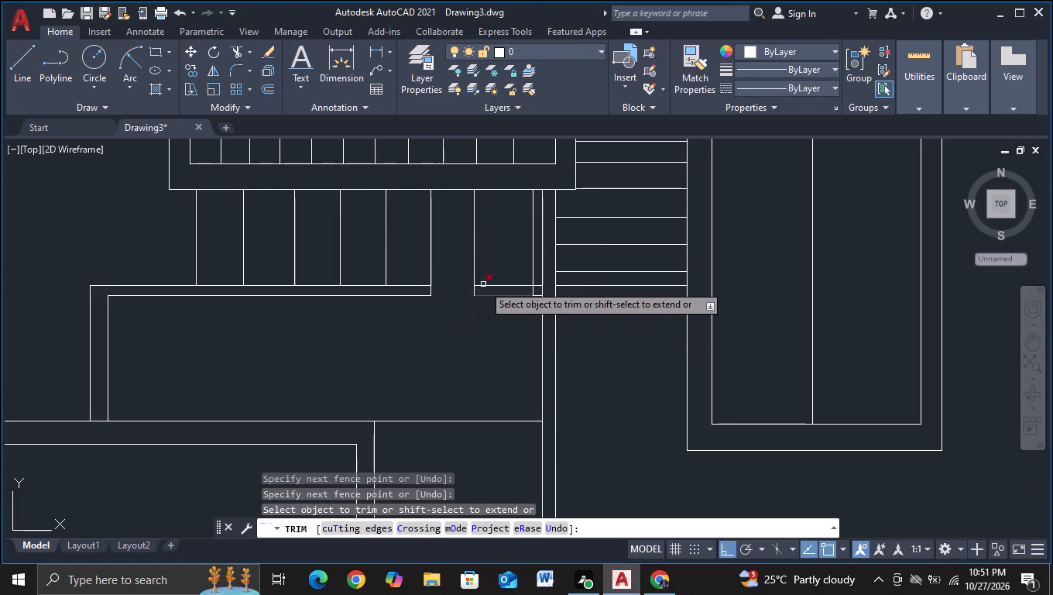
click(482, 274)
click(488, 311)
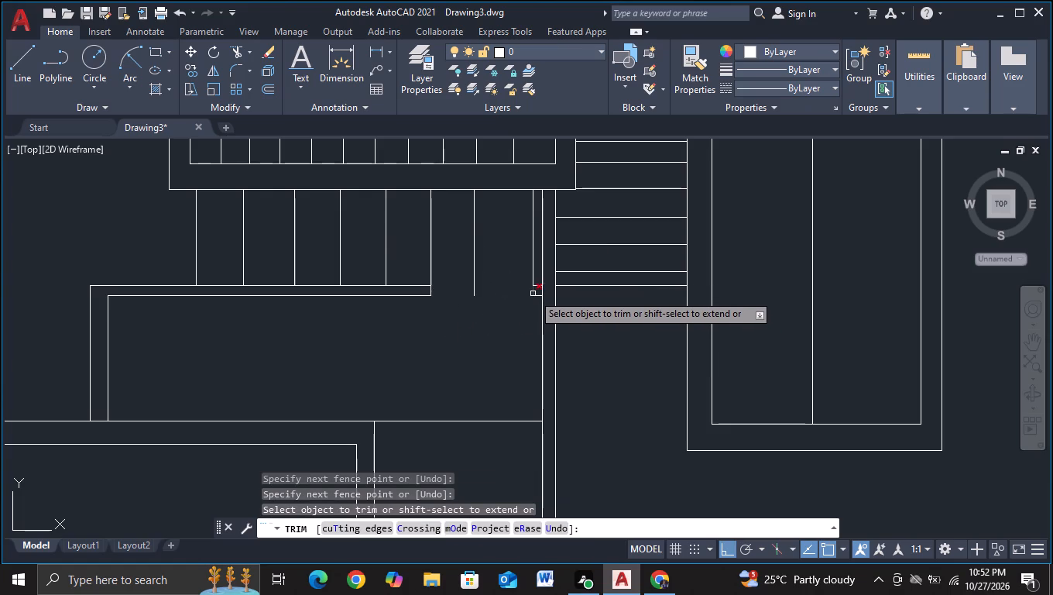
click(533, 294)
click(537, 296)
scroll(456, 320, down, 2)
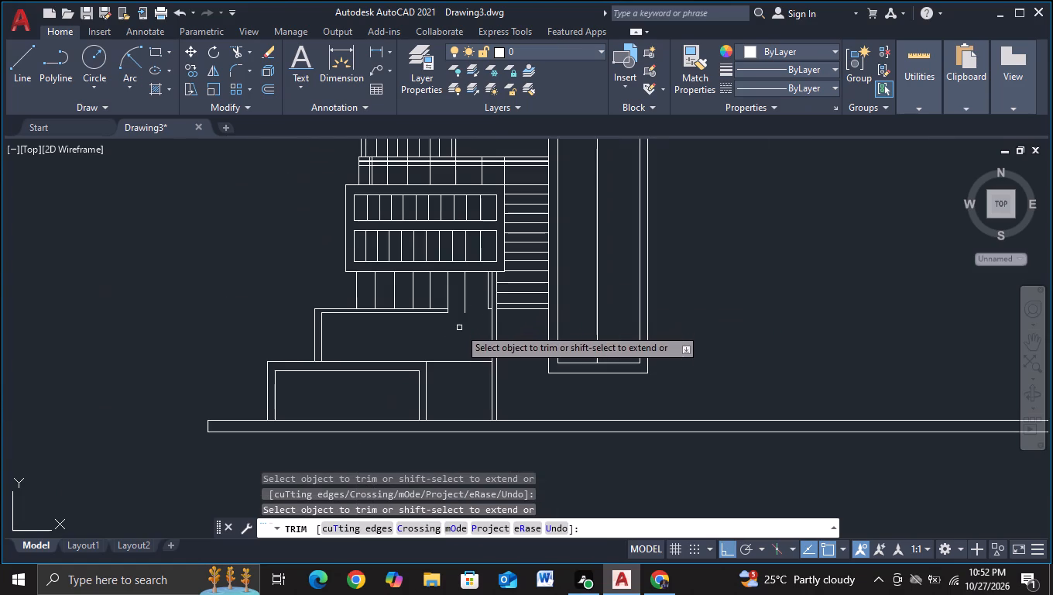
key(Escape)
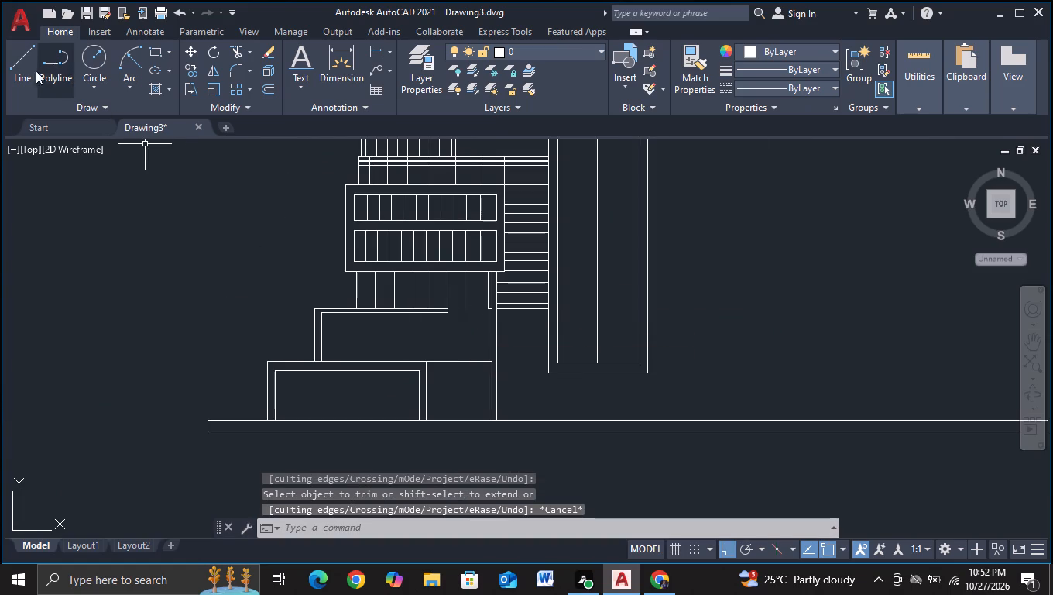
Draw a horizontal line from the lower line's cut end, below the sixth vertical, to the post, trimming it at the post's left edge.
click(30, 71)
scroll(509, 311, up, 2)
scroll(442, 353, up, 2)
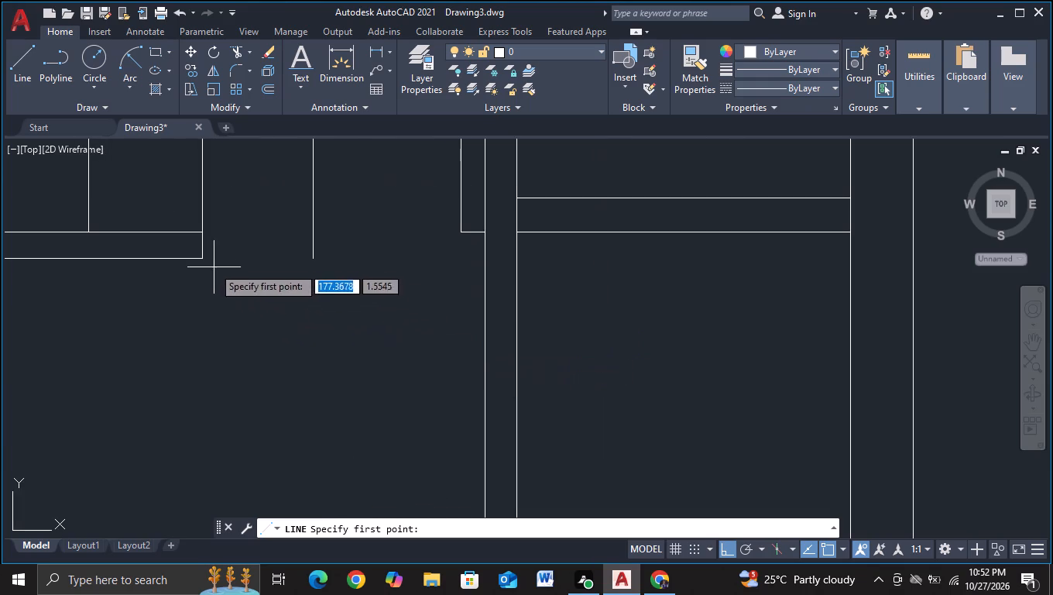
click(205, 261)
click(499, 261)
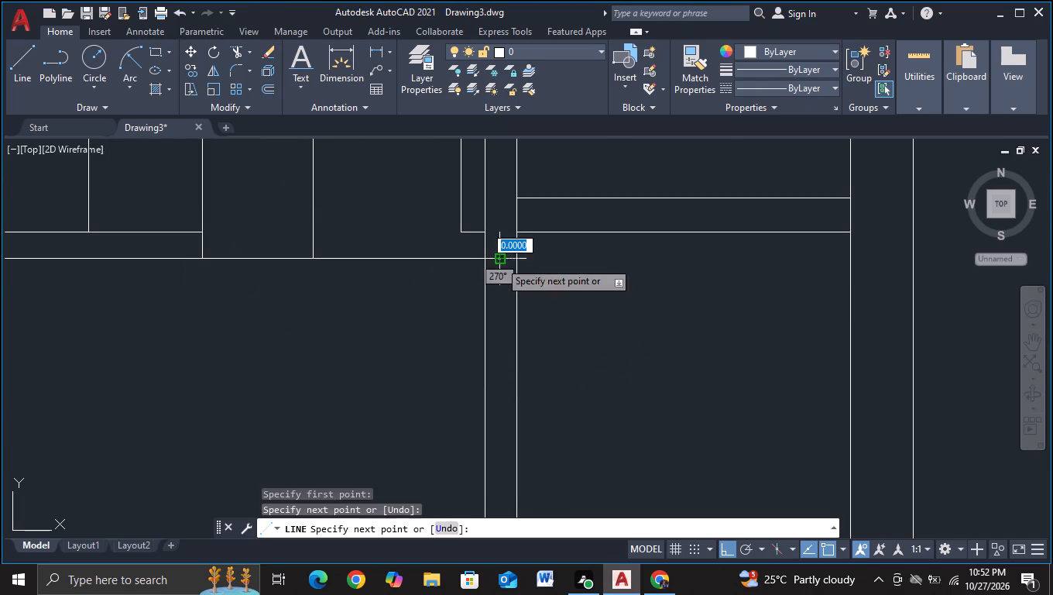
key(Escape)
click(237, 50)
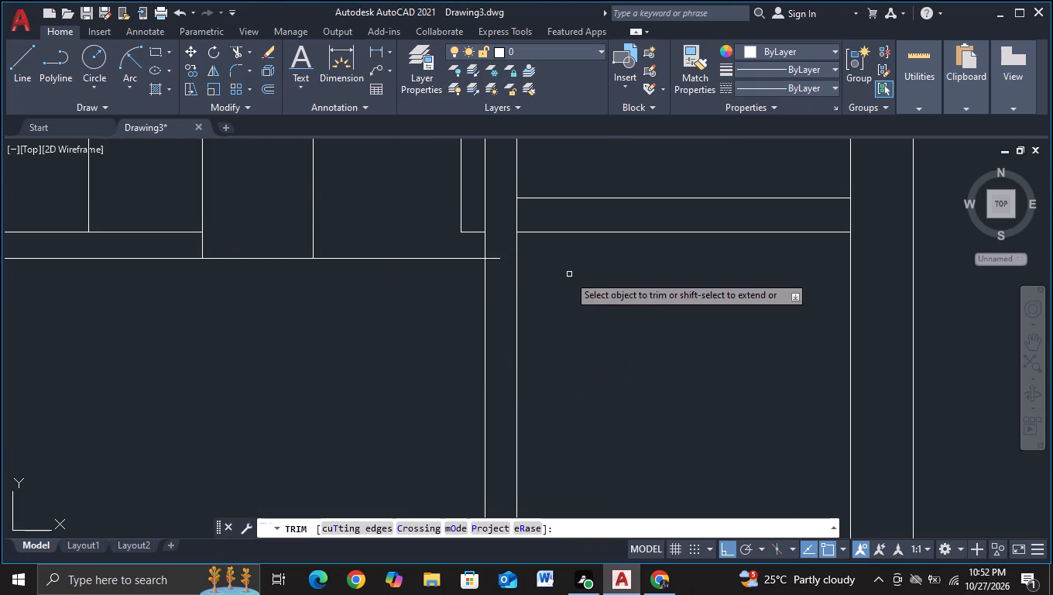
click(496, 258)
scroll(325, 400, down, 3)
key(Escape)
Draw a vertical about 12 units tall below the fourth vertical, from the support's top line up to the doubled line, trimming it at the lower horizontal.
middle_drag(325, 400, 379, 318)
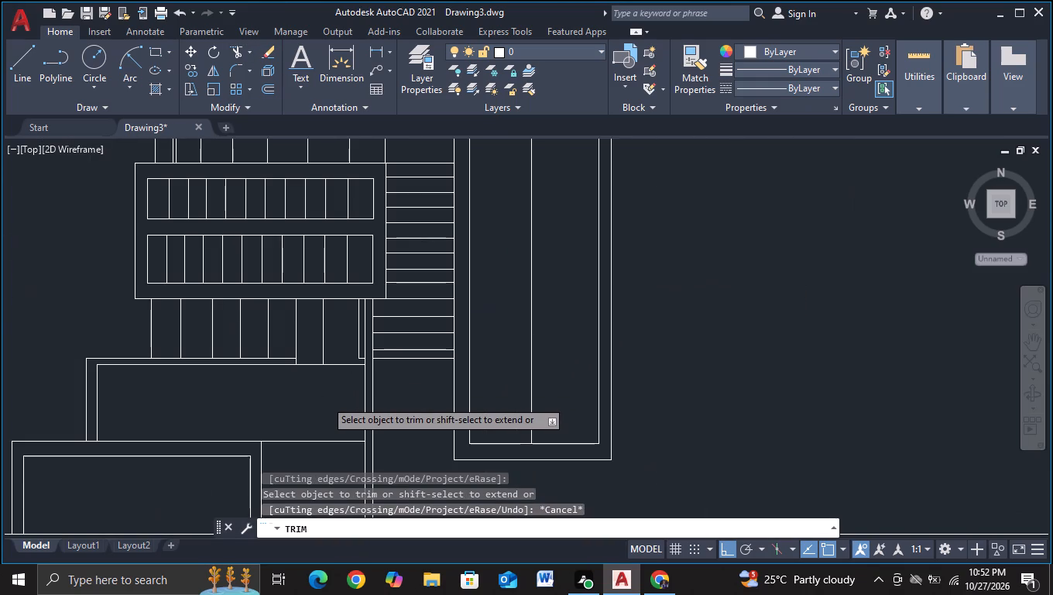
middle_drag(386, 348, 393, 315)
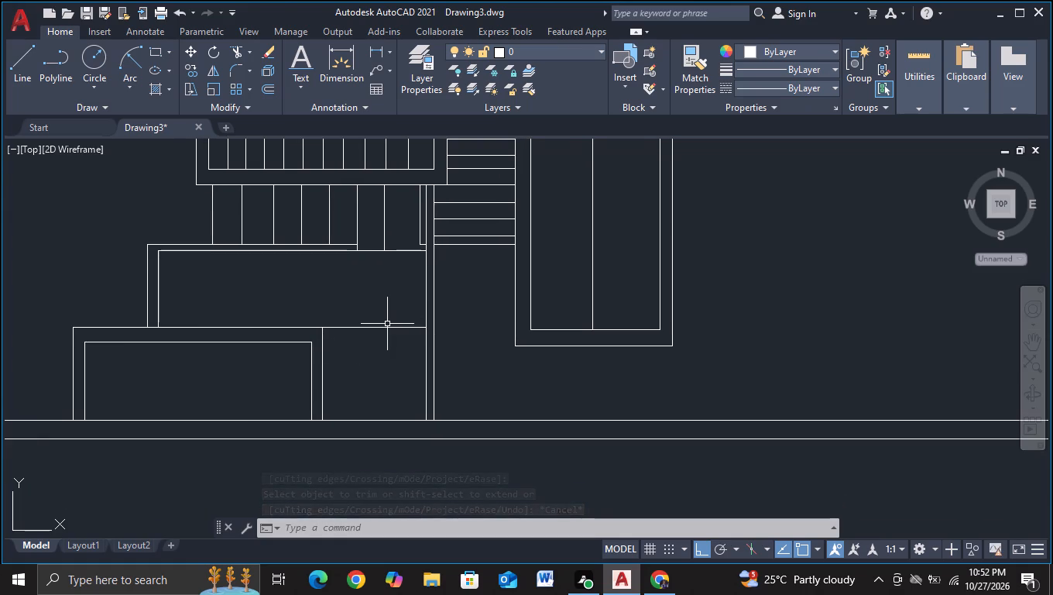
click(27, 81)
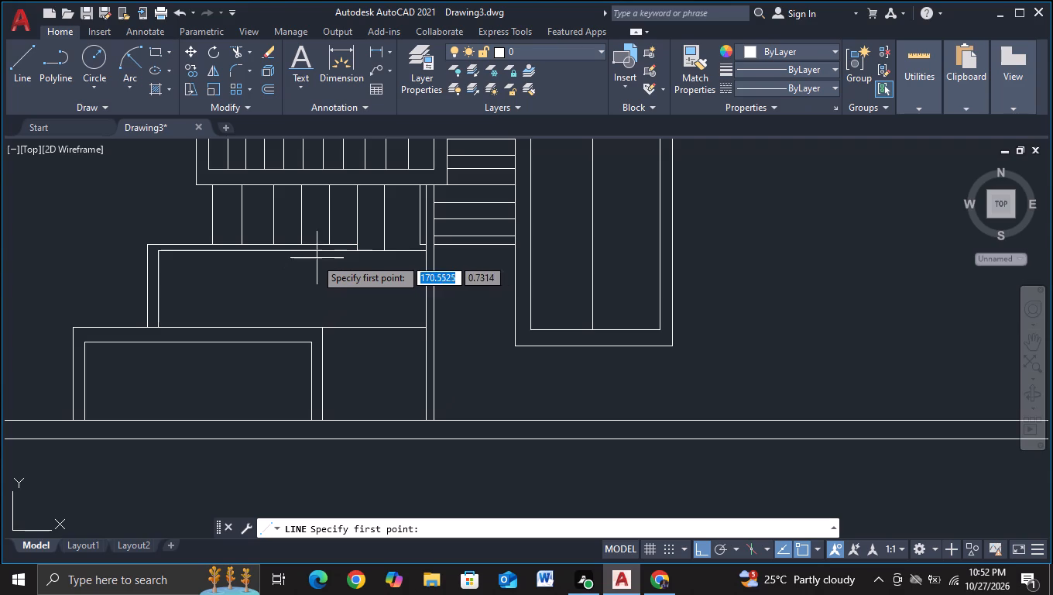
click(305, 327)
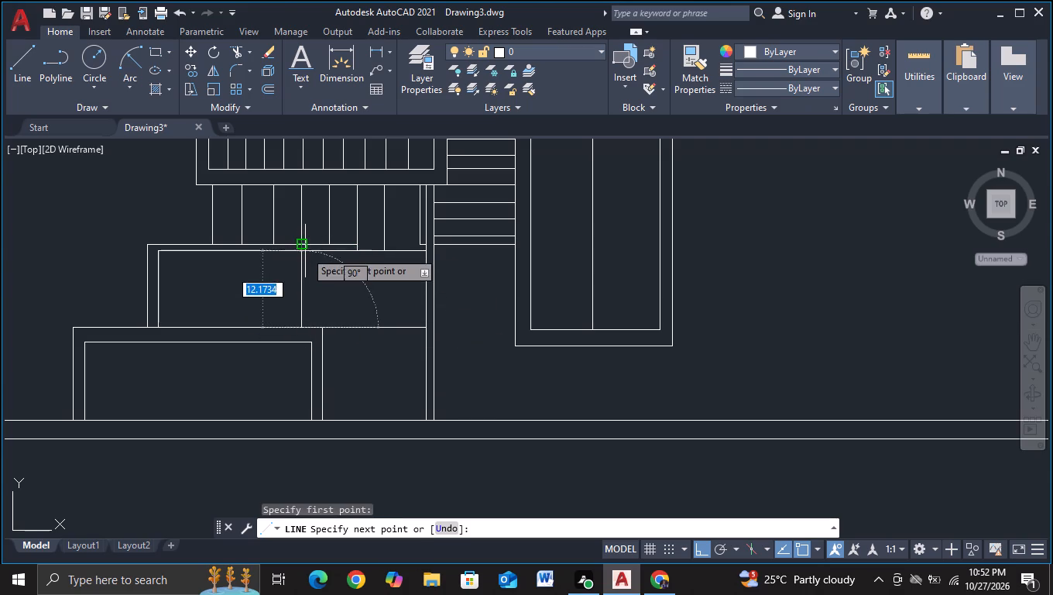
scroll(305, 251, up, 4)
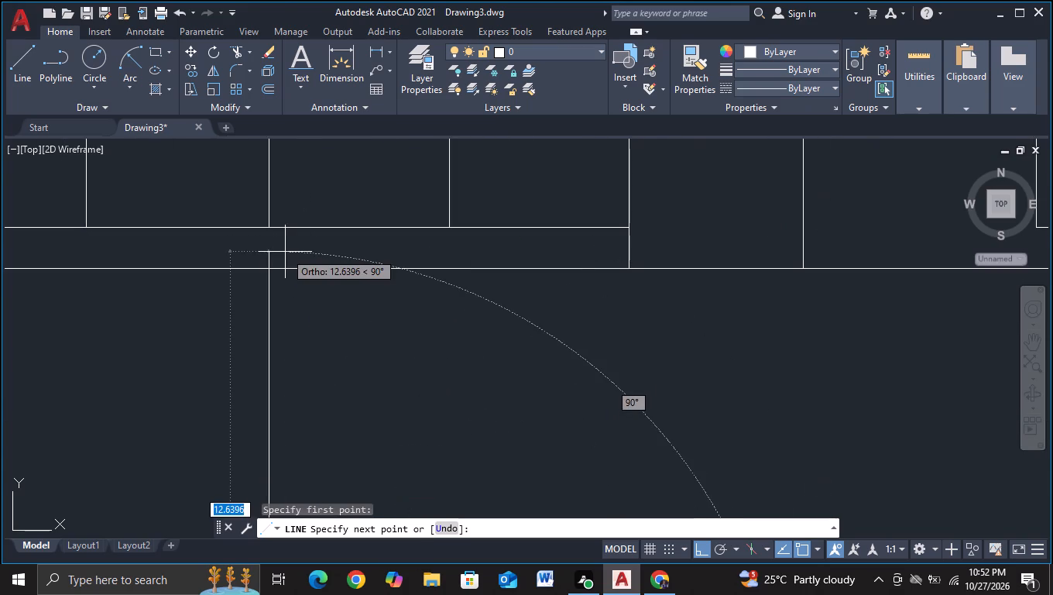
click(285, 252)
key(Escape)
click(242, 50)
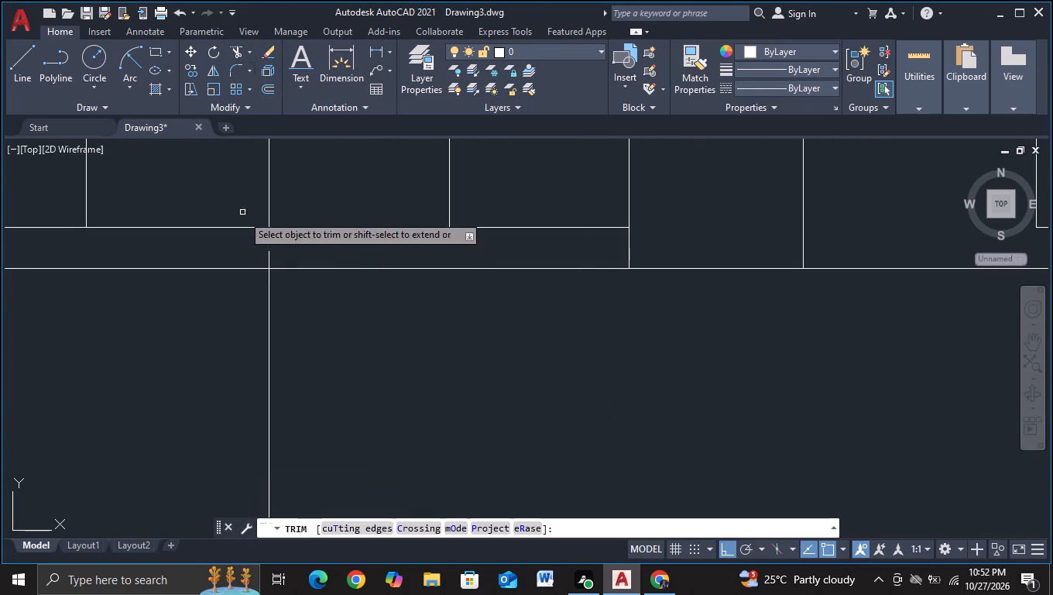
click(253, 261)
click(280, 261)
key(Escape)
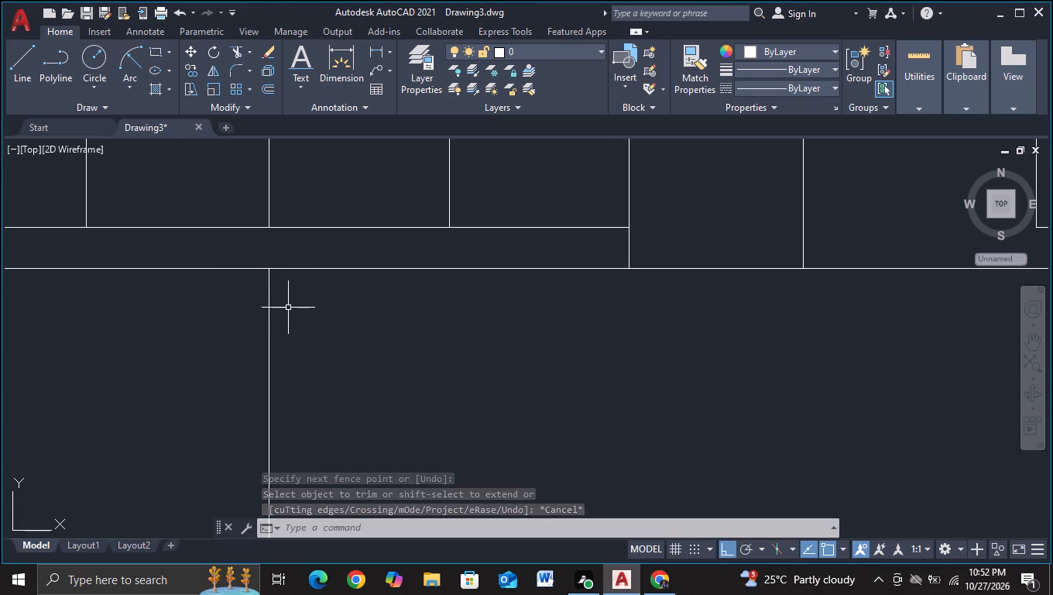
Copy the vertical below the fourth vertical twice to the right, at about 4.5 and 9 units, inside the middle support.
scroll(277, 349, down, 3)
middle_drag(294, 402, 310, 316)
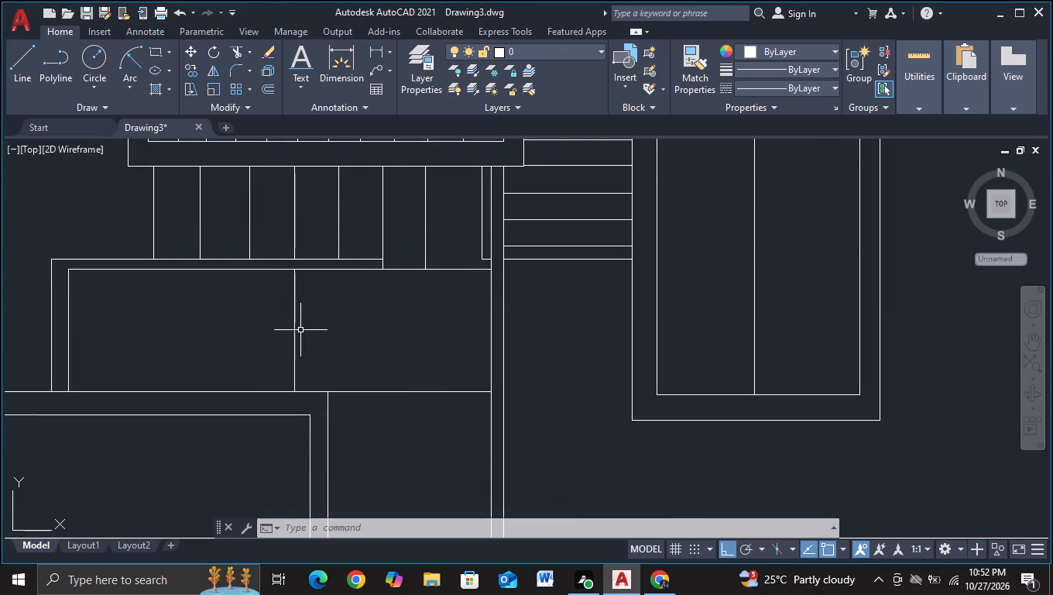
click(309, 330)
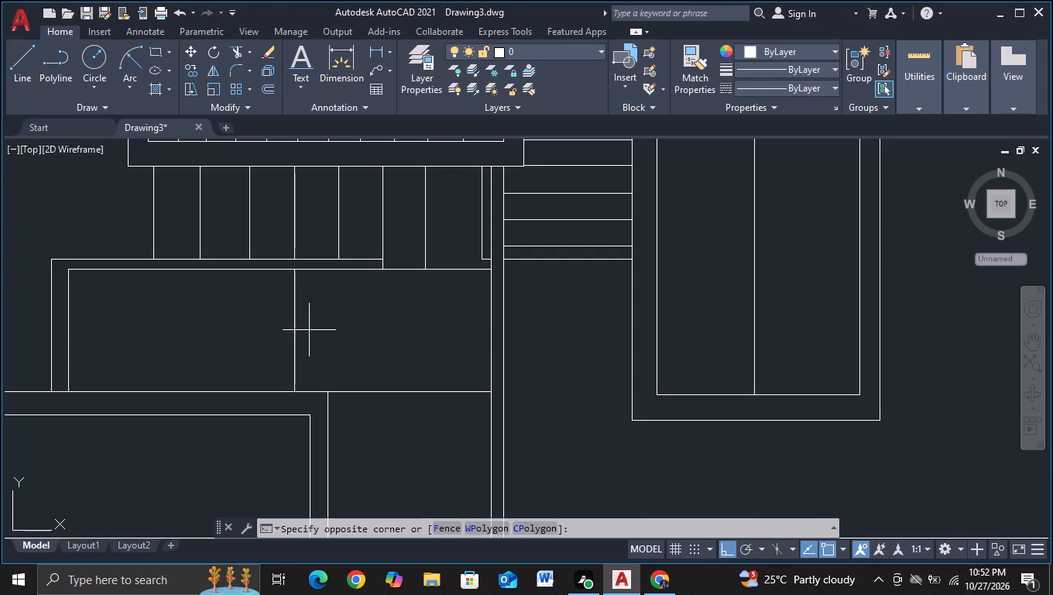
click(265, 339)
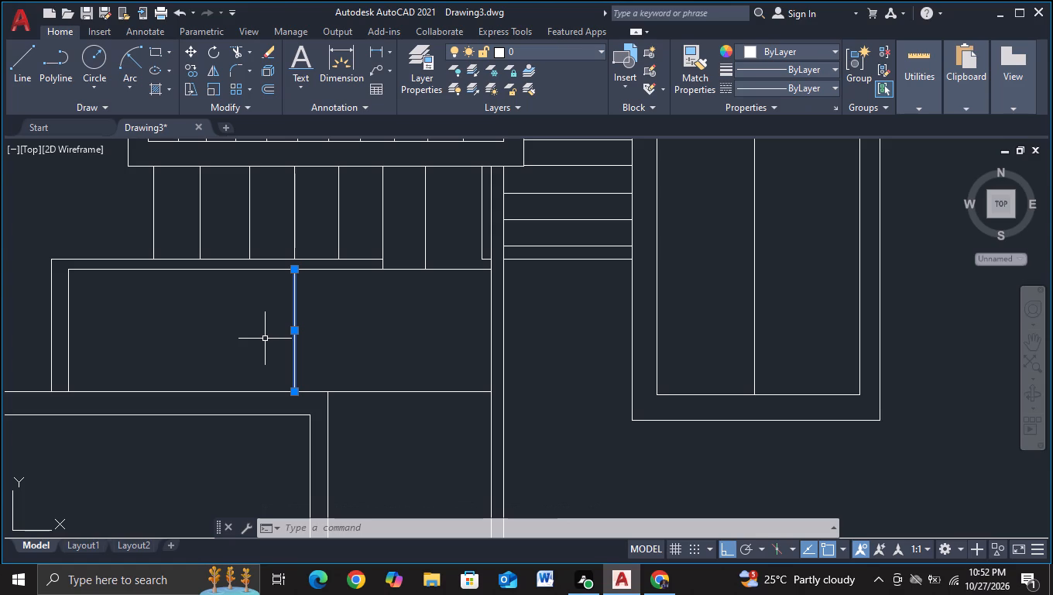
key(c)
click(367, 382)
click(355, 353)
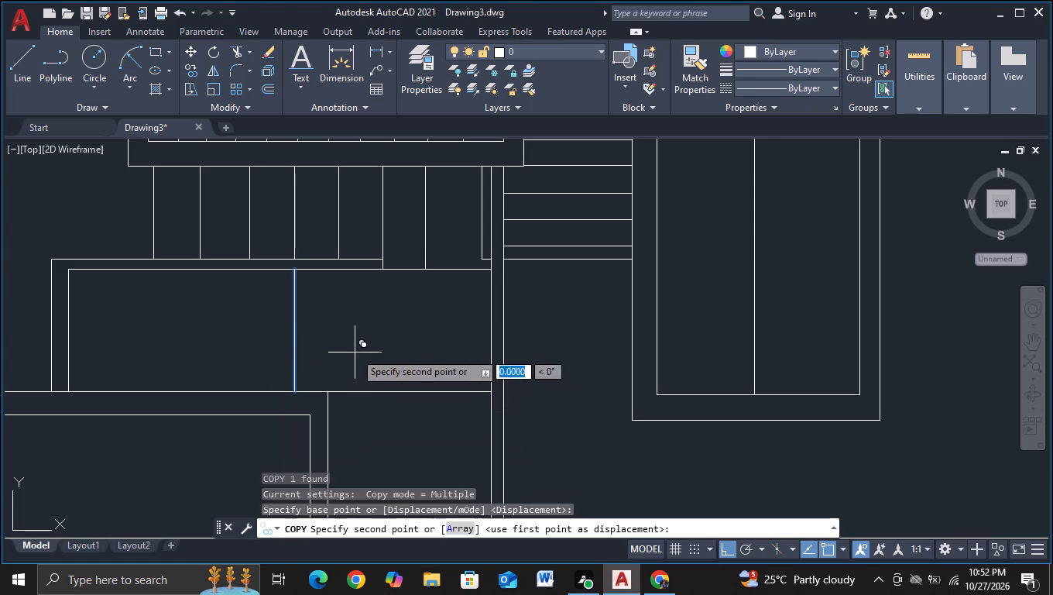
click(400, 351)
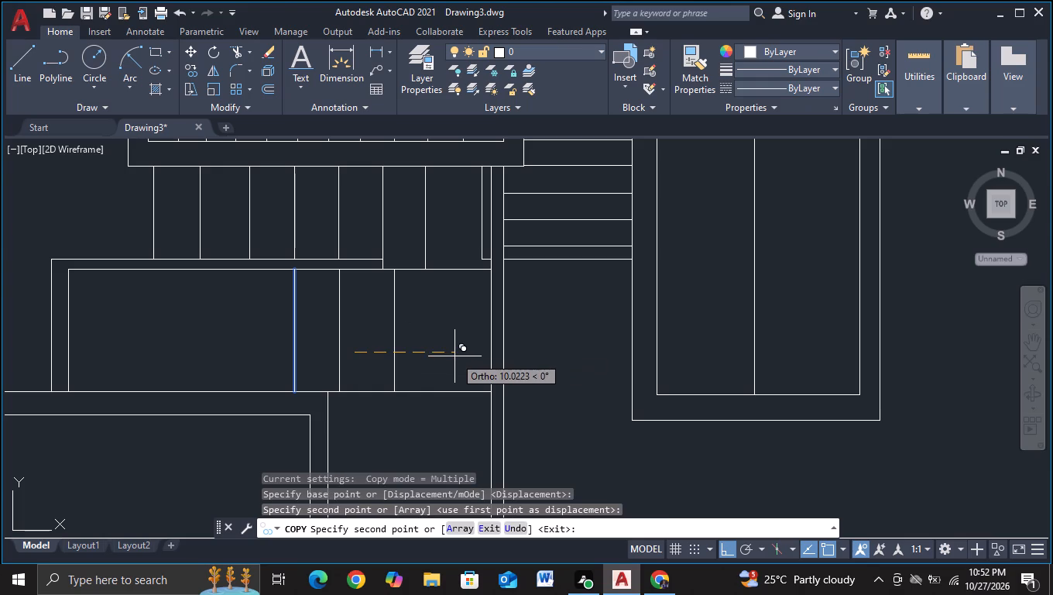
click(444, 357)
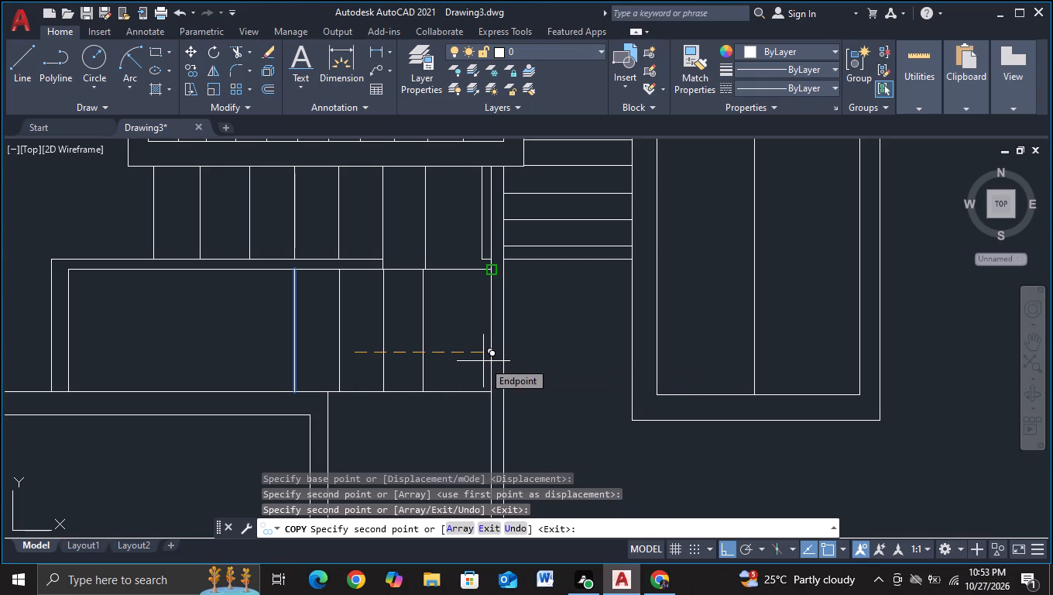
key(3)
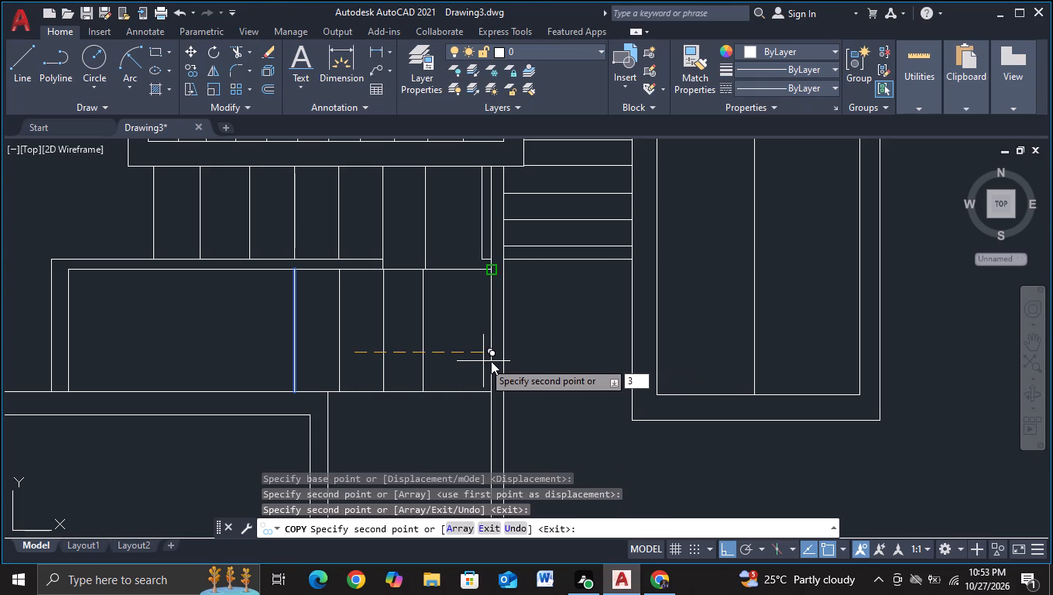
key(Escape)
With object snap off, copy the rightmost of the middle support's inner verticals about 4.3 units to the right.
key(F3)
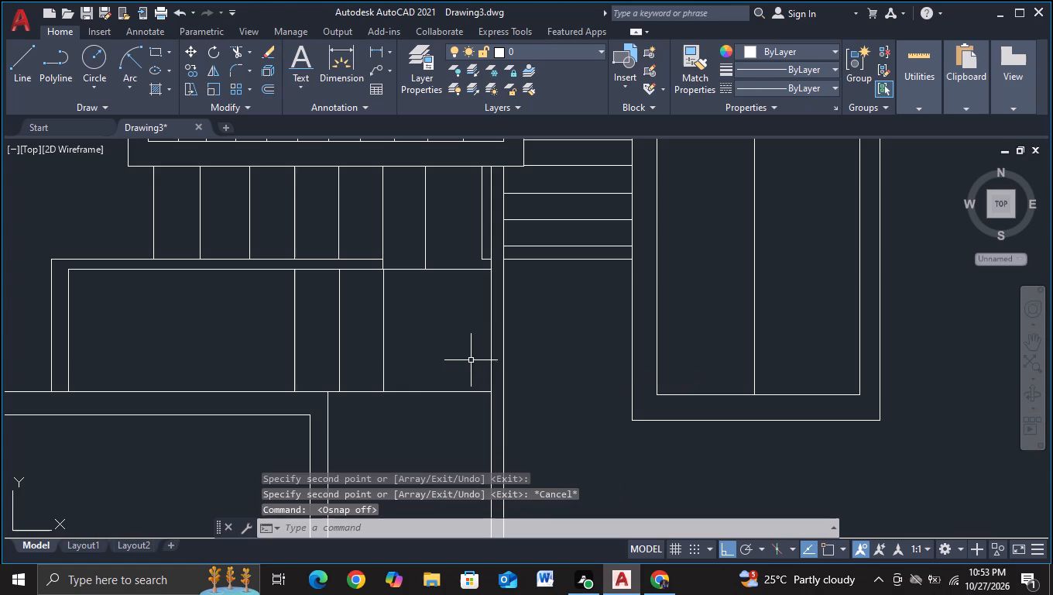
click(381, 335)
key(c)
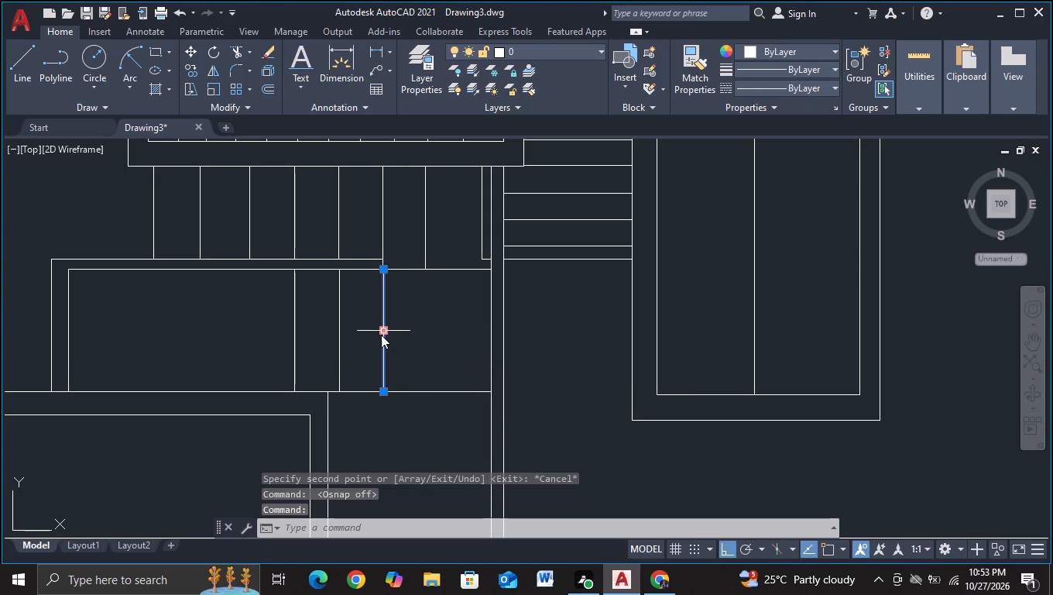
click(458, 383)
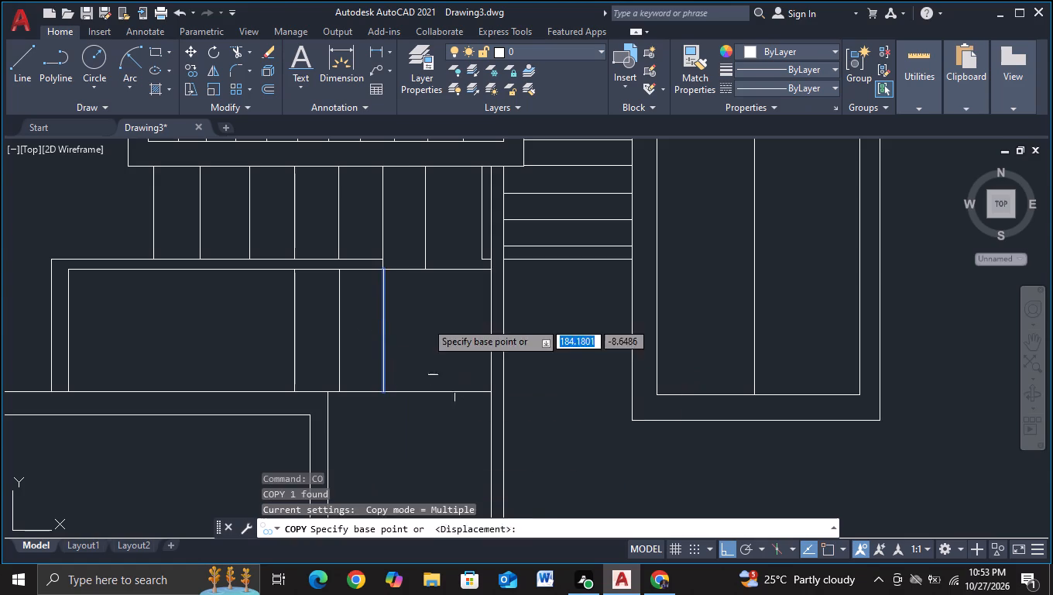
click(425, 315)
click(468, 325)
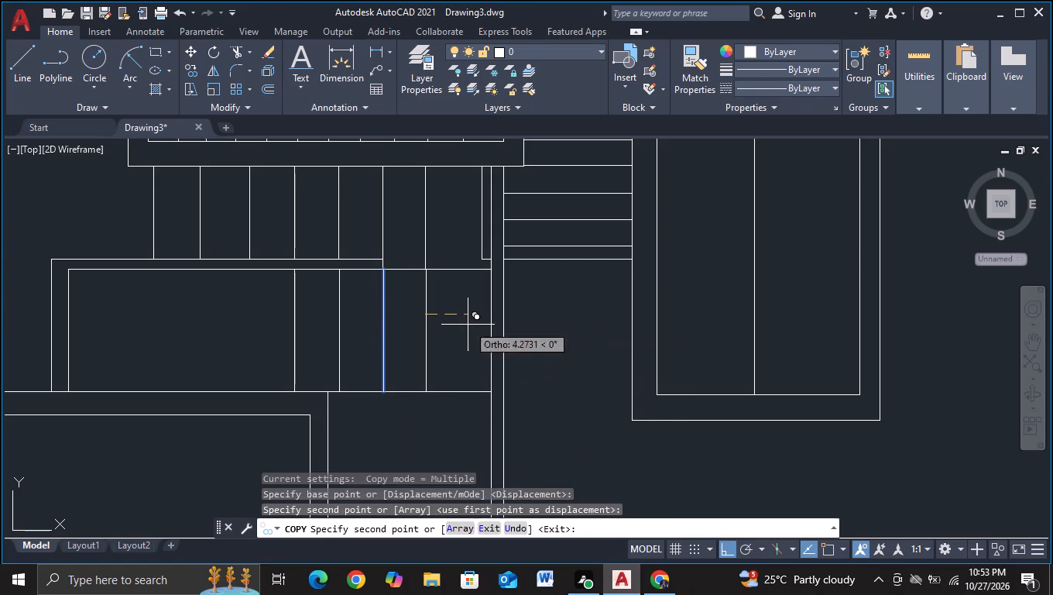
key(Escape)
With object snap on, draw a horizontal line from the lowest support's outer right edge, level with its inner top line, trimmed at the post's left edge.
middle_drag(455, 353, 454, 309)
scroll(458, 322, down, 1)
middle_drag(461, 327, 465, 314)
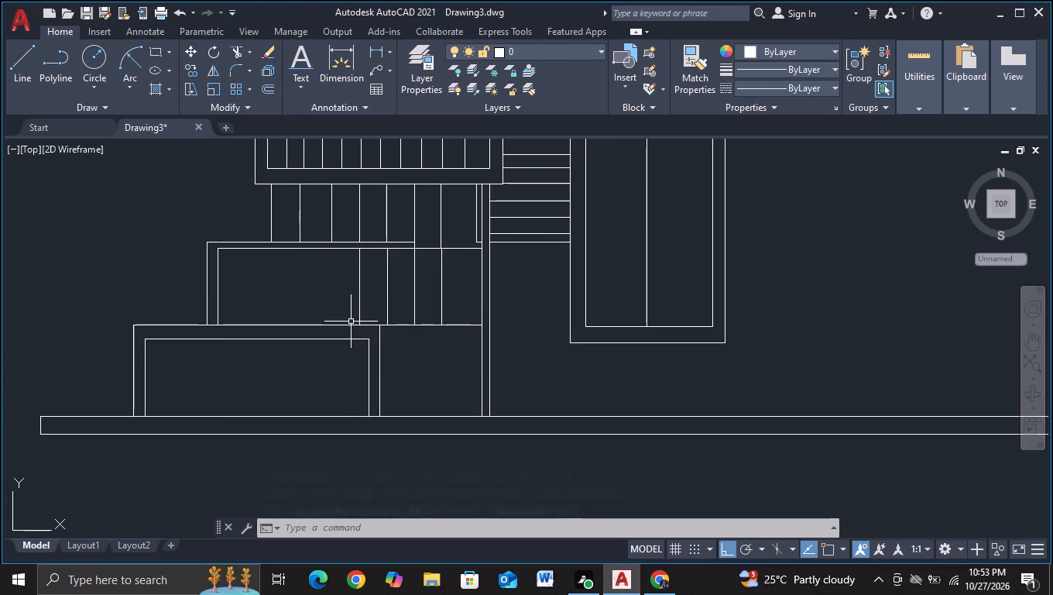
scroll(417, 389, up, 1)
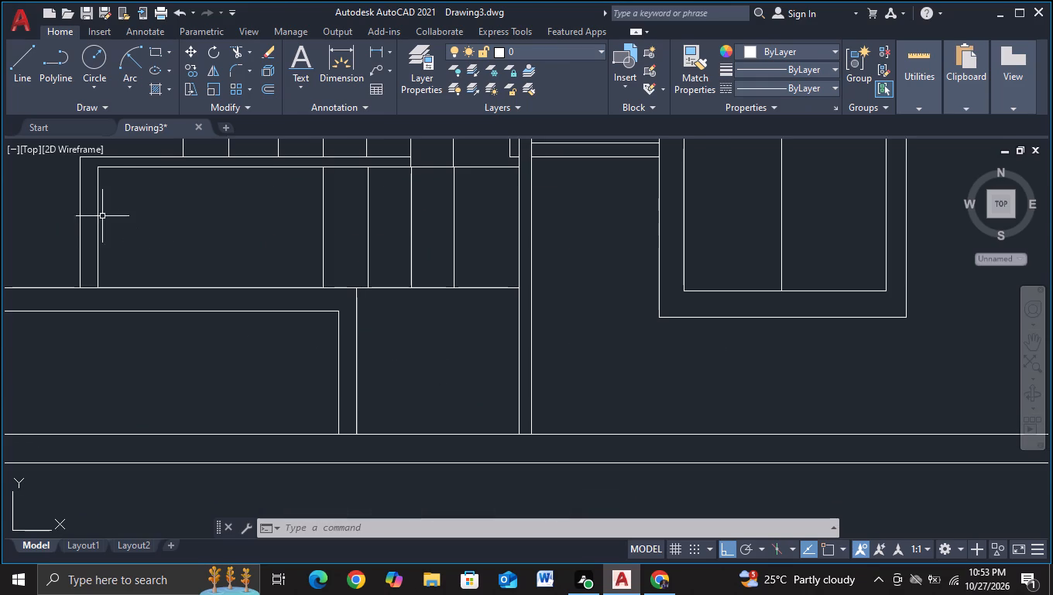
click(26, 88)
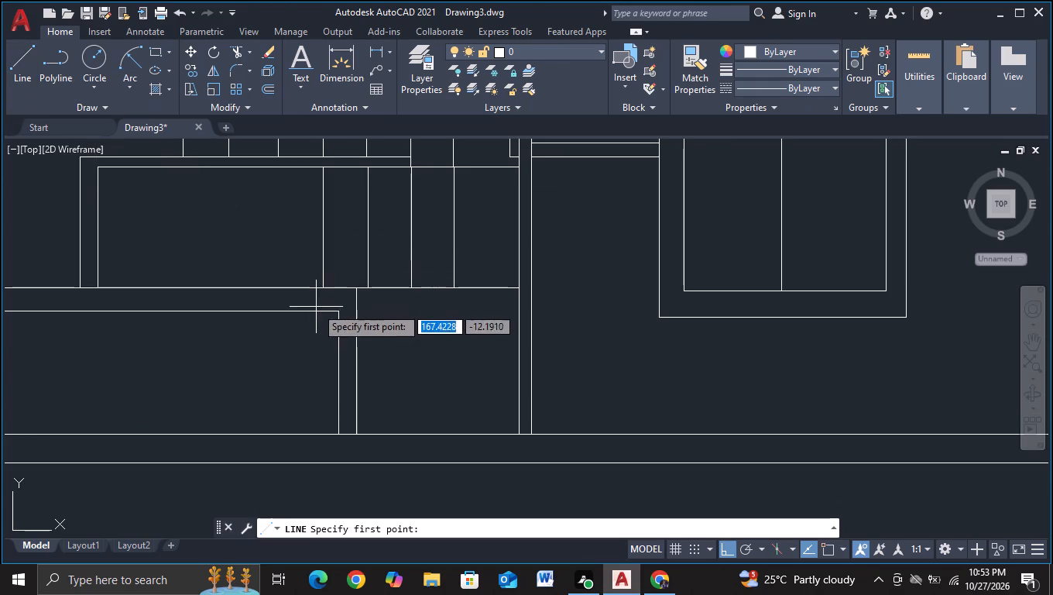
key(F3)
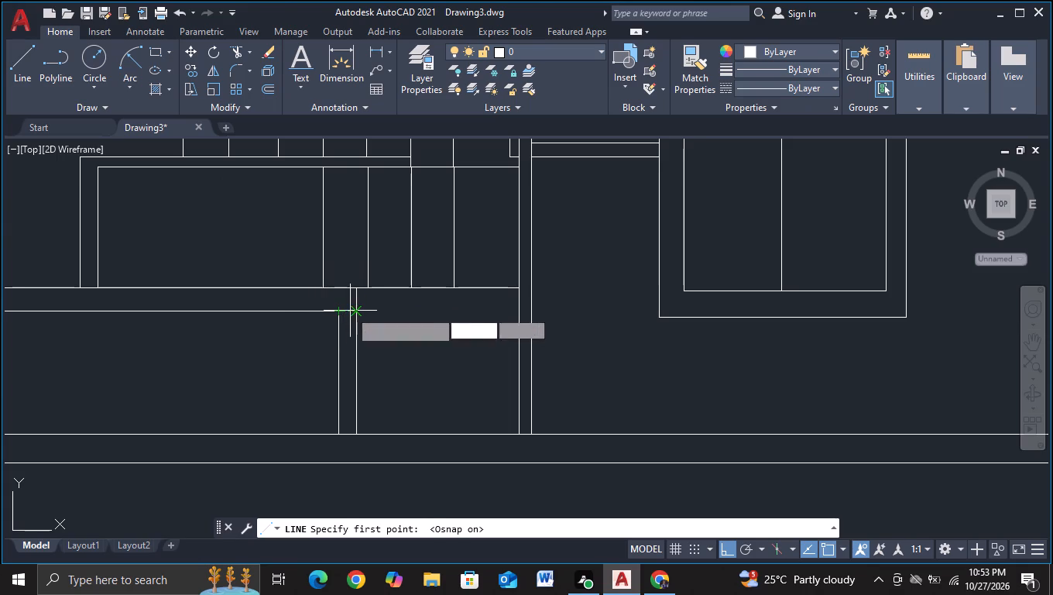
click(350, 311)
click(620, 312)
key(Escape)
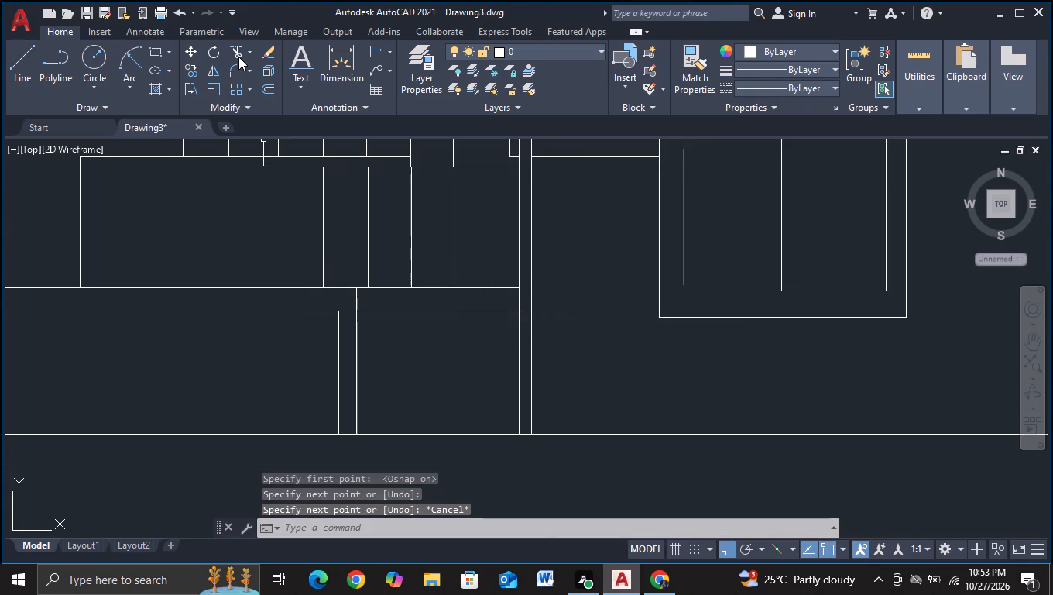
click(238, 57)
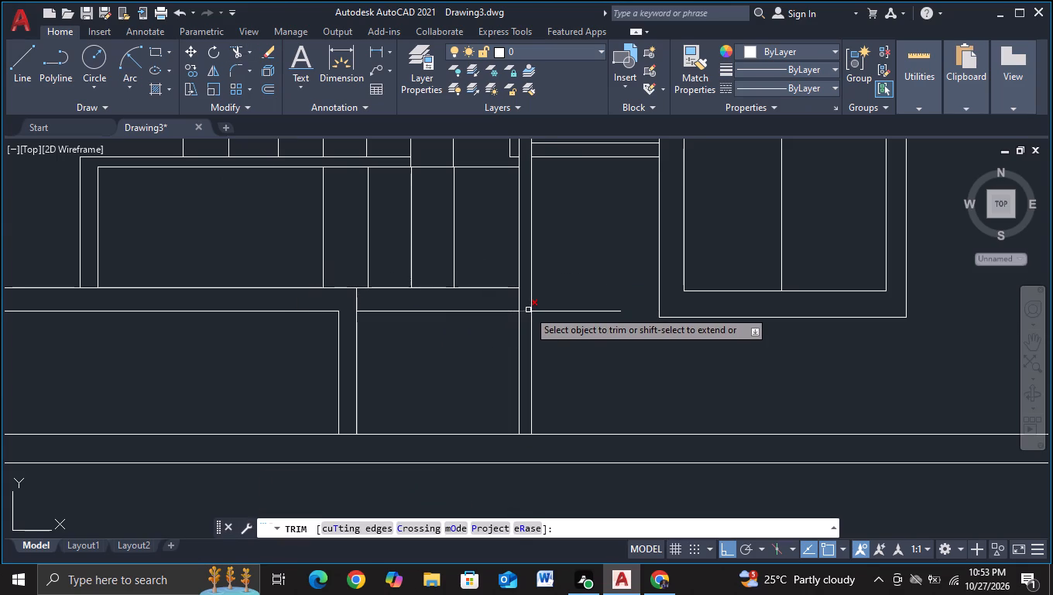
click(528, 310)
click(582, 305)
click(585, 359)
key(Escape)
Erase the overlapping short verticals just left of the post below the divided boxes, along with the horizontal stub at their lower end.
scroll(474, 354, down, 2)
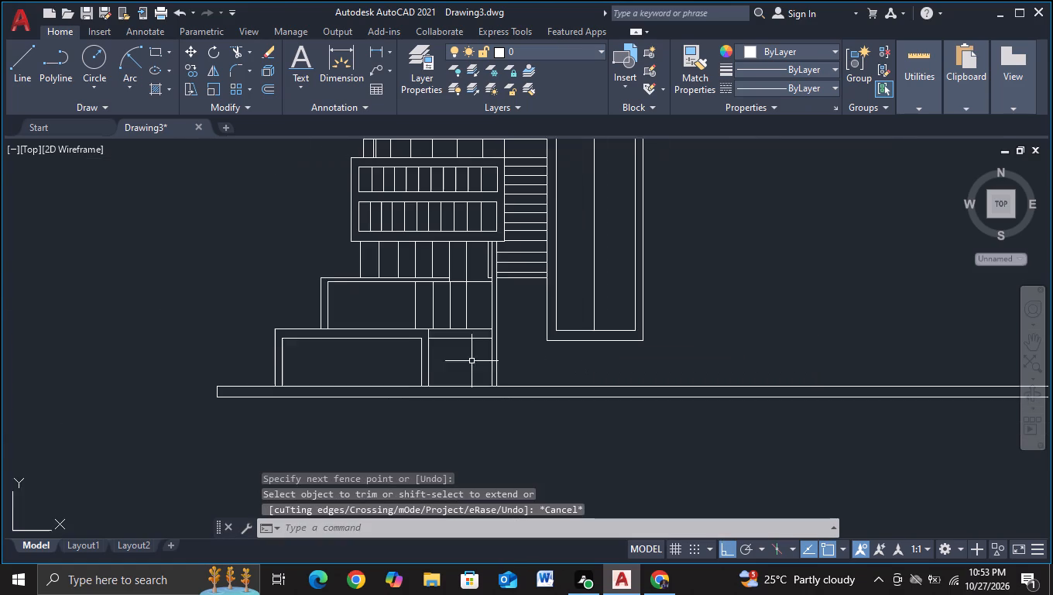
middle_drag(472, 362, 451, 383)
scroll(450, 383, up, 1)
middle_drag(450, 383, 450, 397)
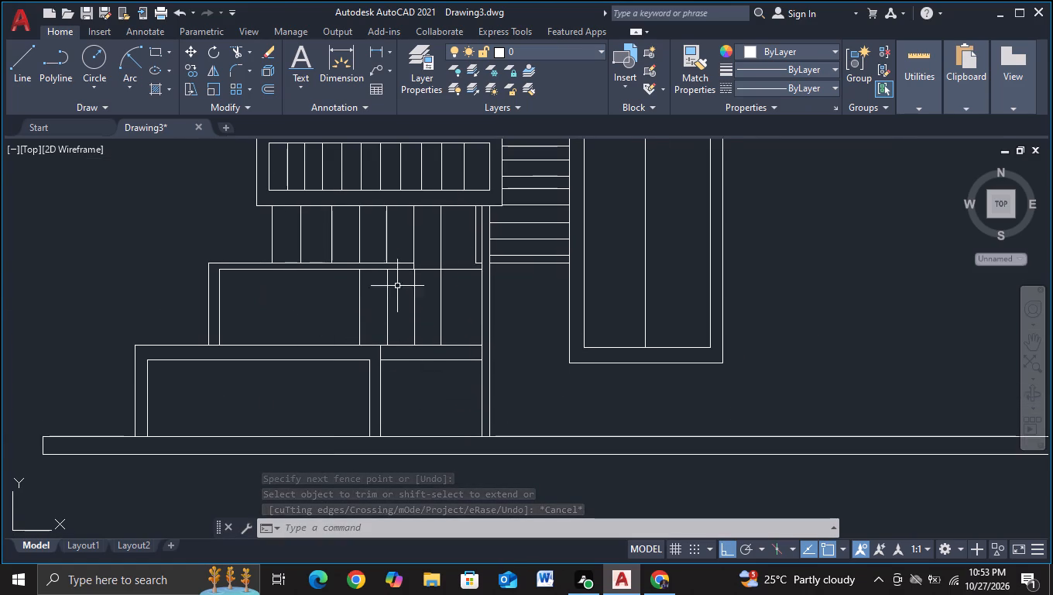
click(475, 236)
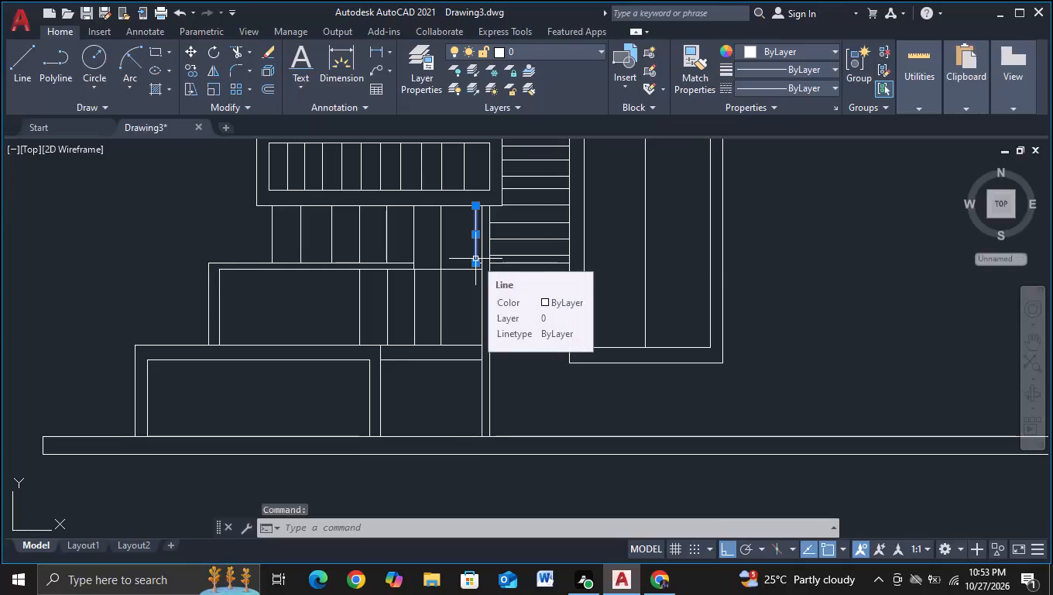
key(Delete)
scroll(475, 259, up, 2)
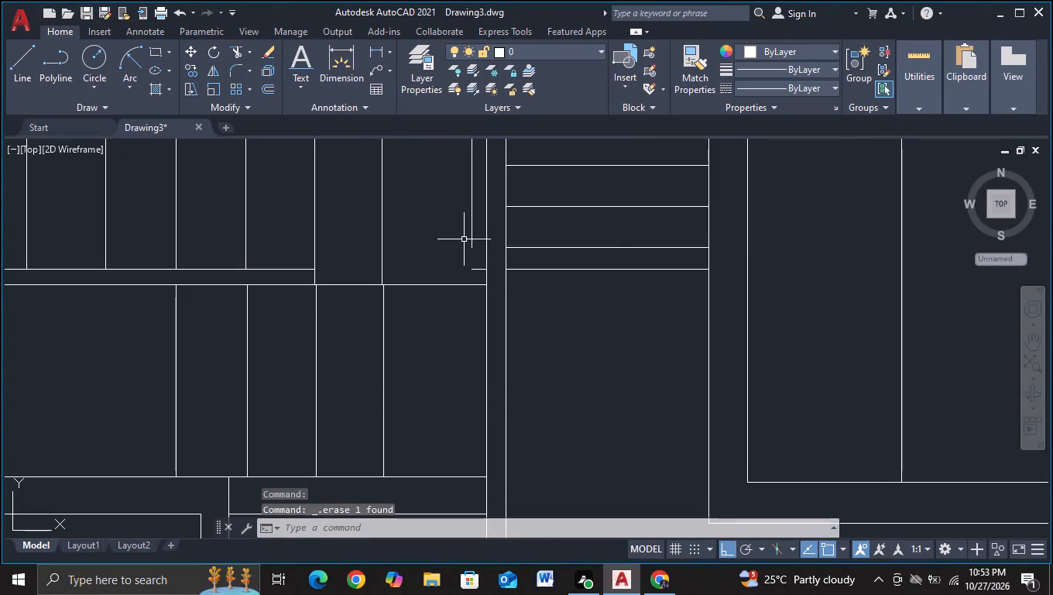
click(468, 233)
click(473, 230)
click(476, 225)
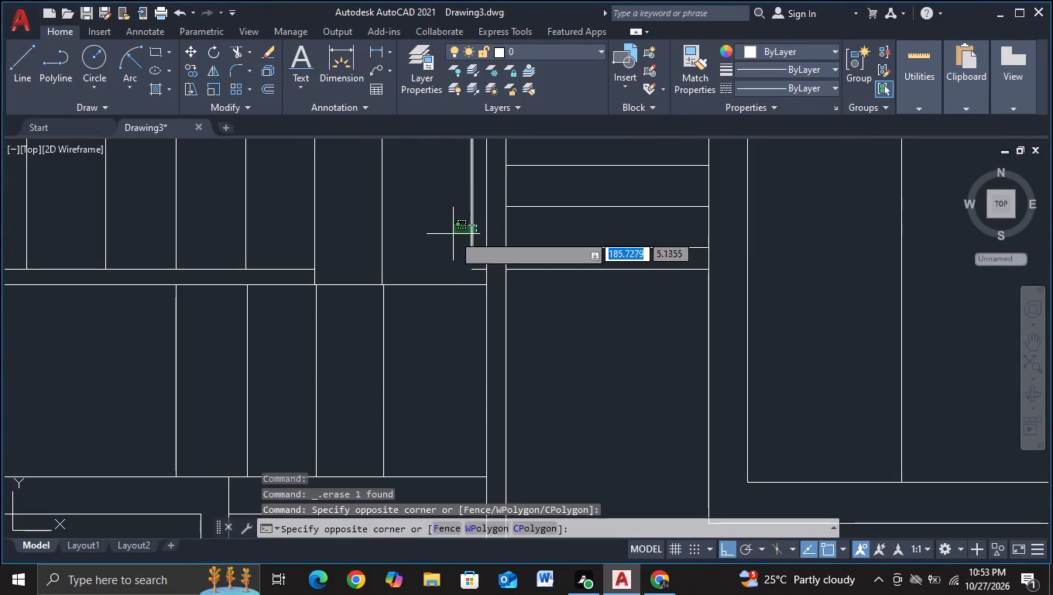
click(453, 234)
click(472, 268)
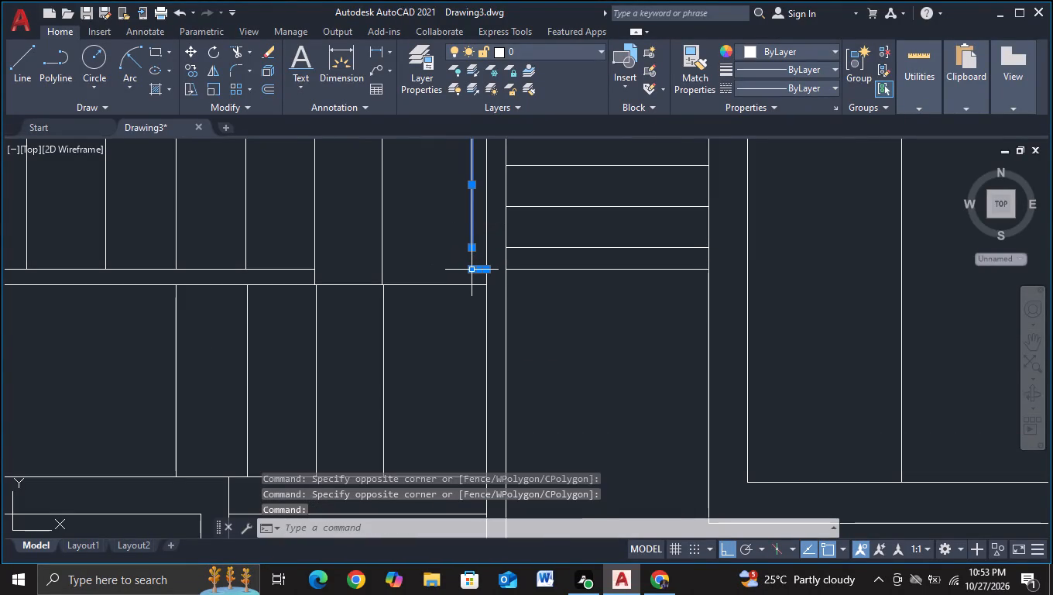
key(Delete)
Copy the rightmost vertical below the divided boxes about 3.5 units to the right, toward the post.
scroll(485, 273, down, 2)
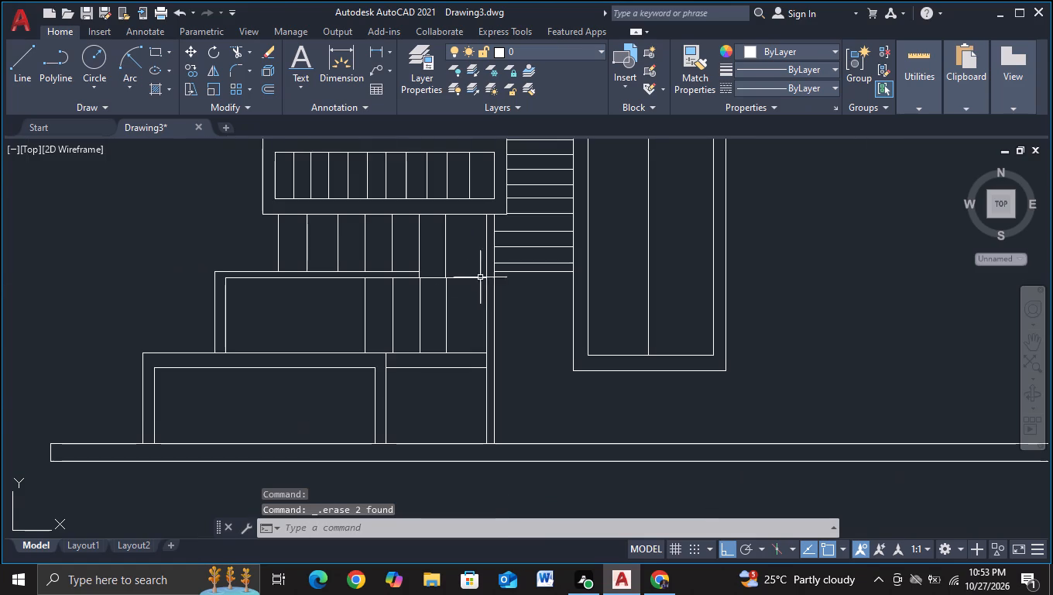
click(444, 249)
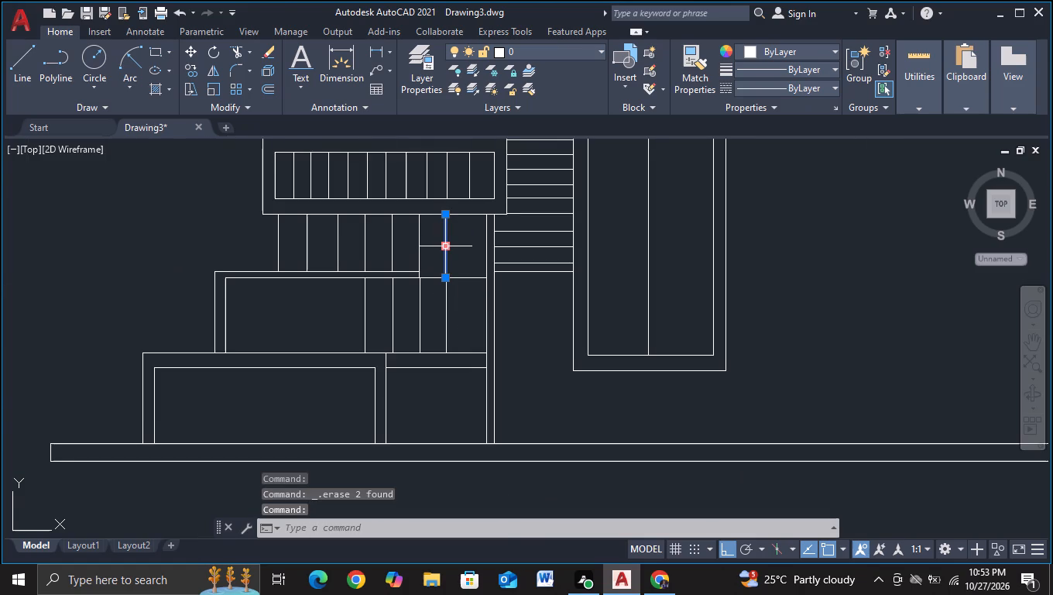
key(c)
click(478, 297)
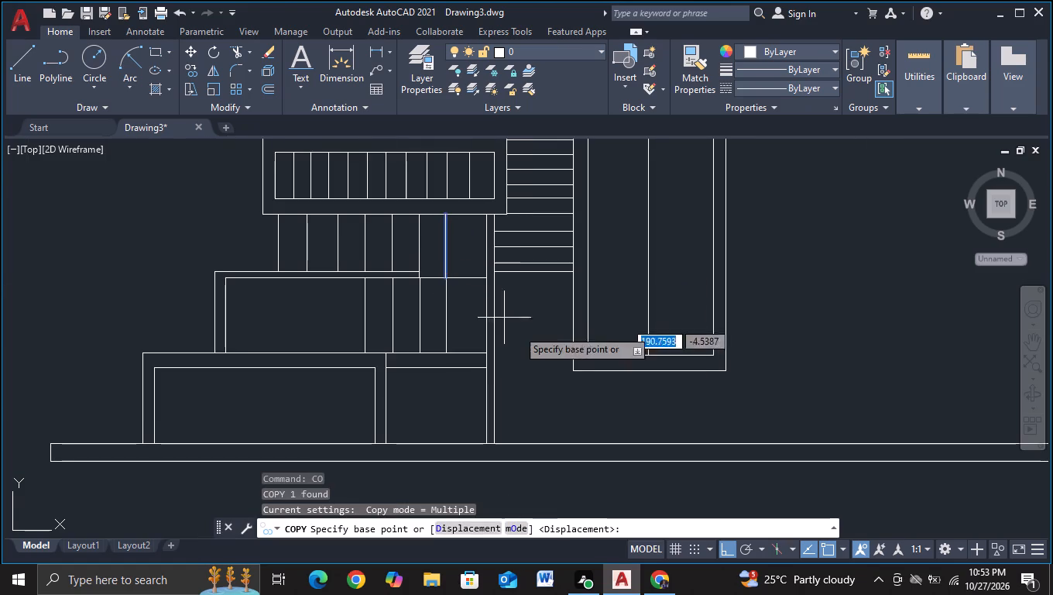
click(535, 341)
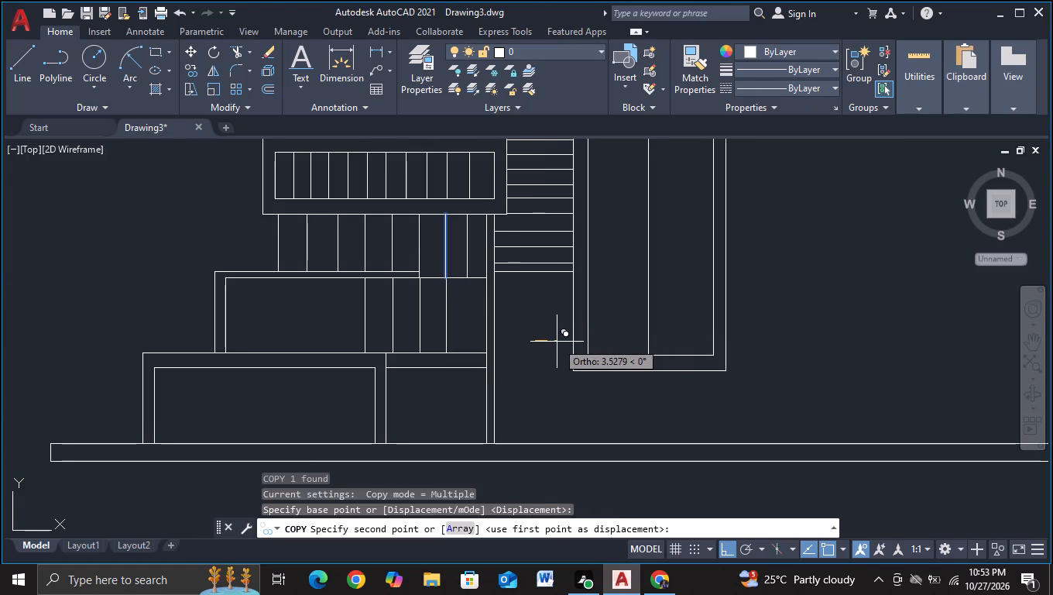
click(557, 342)
key(Escape)
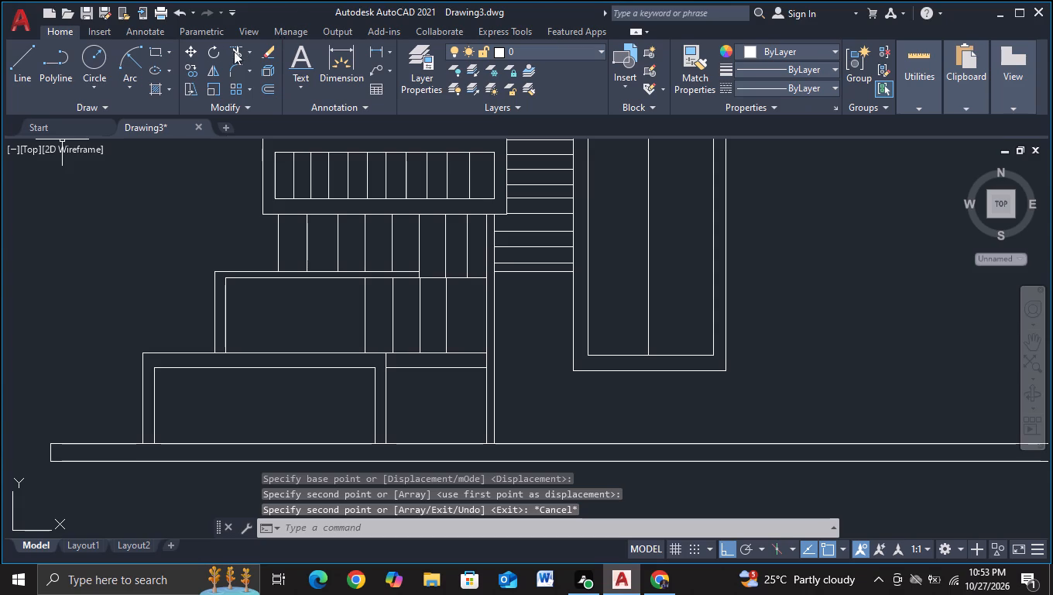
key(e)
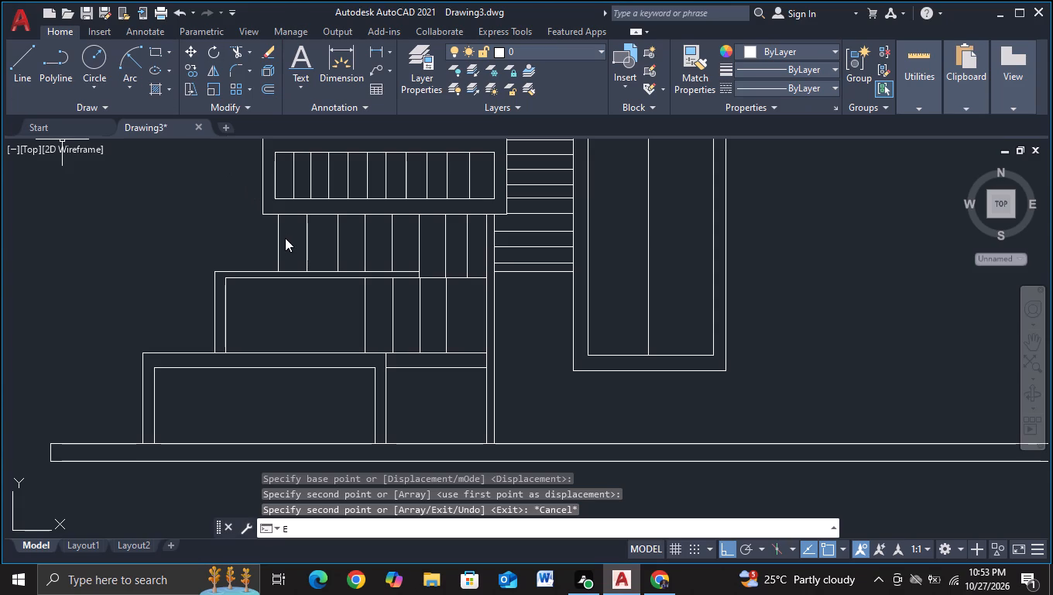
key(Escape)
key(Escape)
Extend the copied vertical nearest the post down to the lowest support's top line.
key(e)
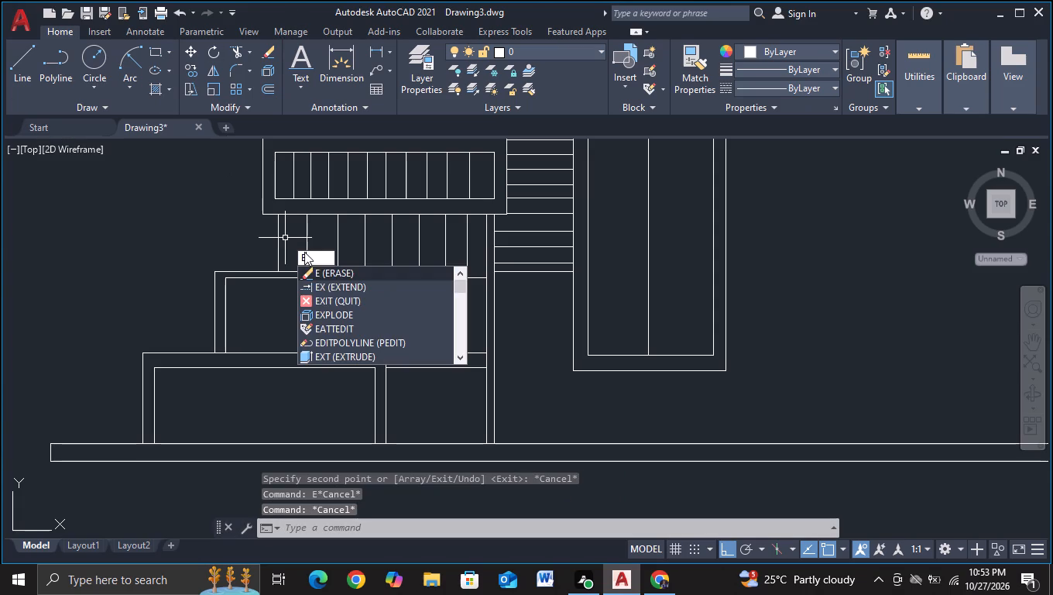
click(330, 287)
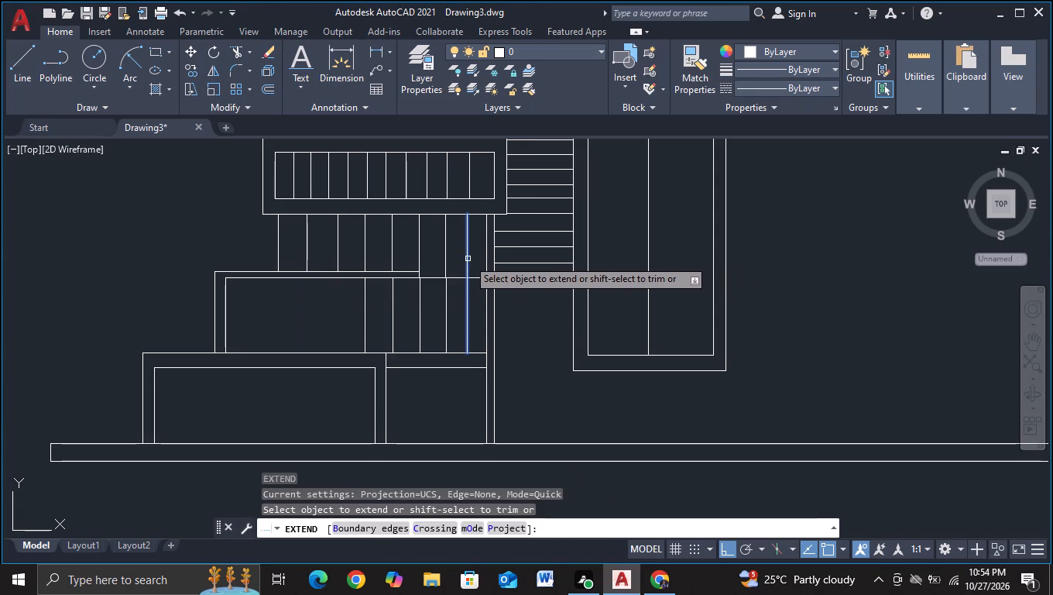
click(468, 259)
key(Escape)
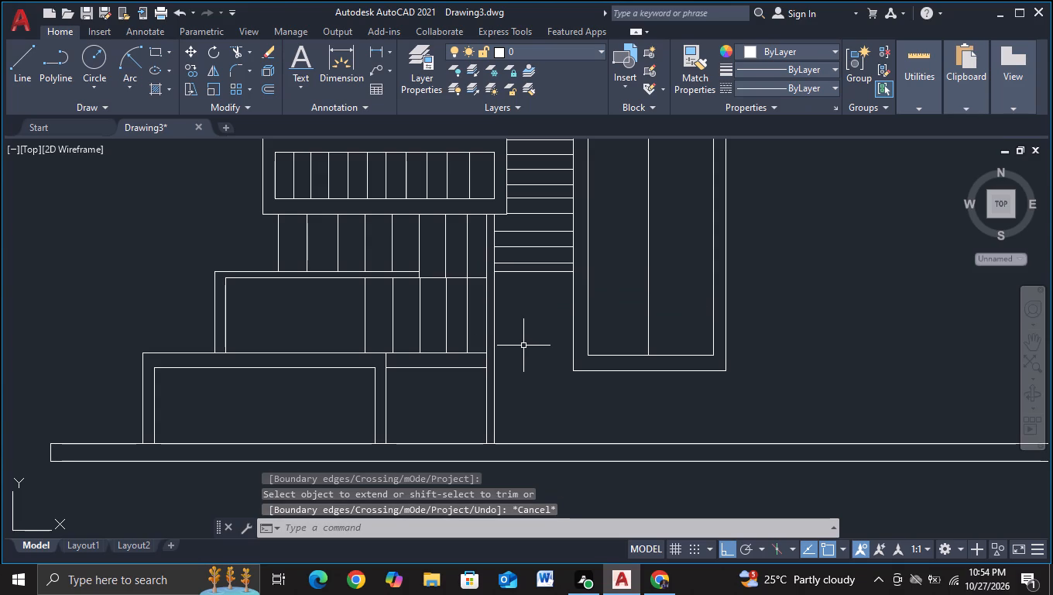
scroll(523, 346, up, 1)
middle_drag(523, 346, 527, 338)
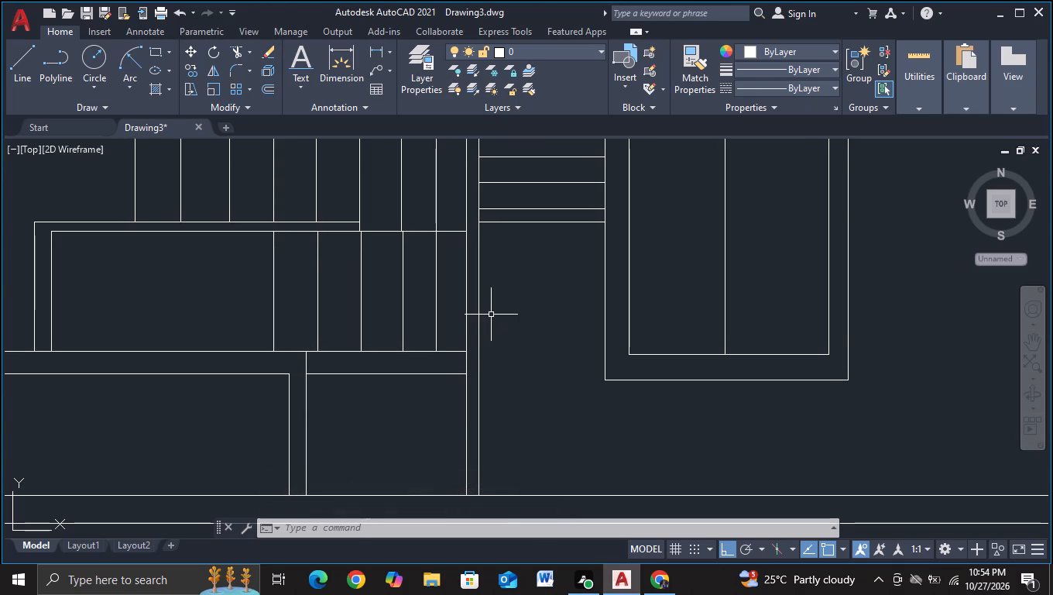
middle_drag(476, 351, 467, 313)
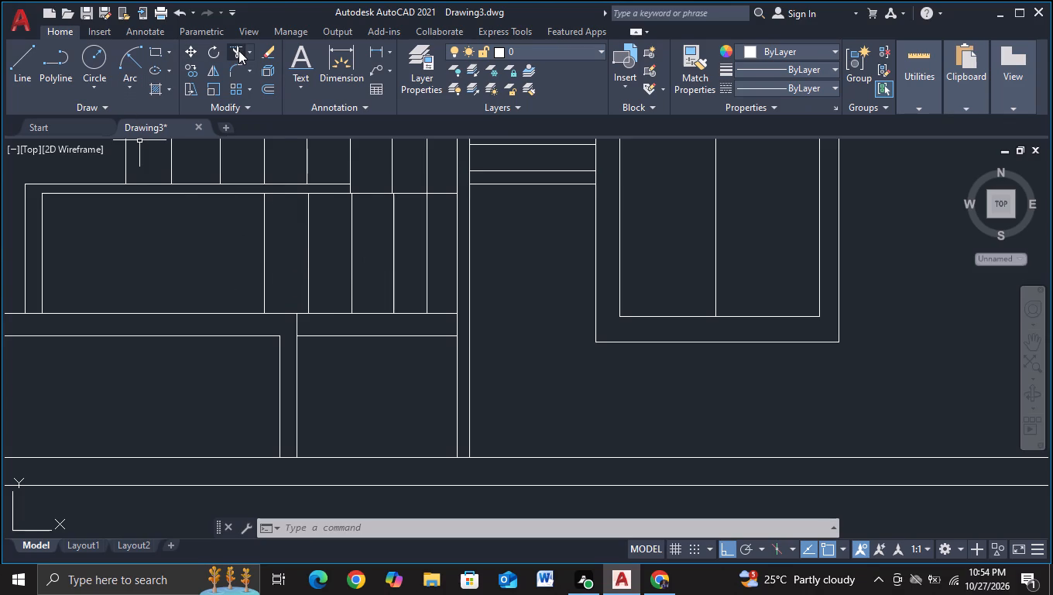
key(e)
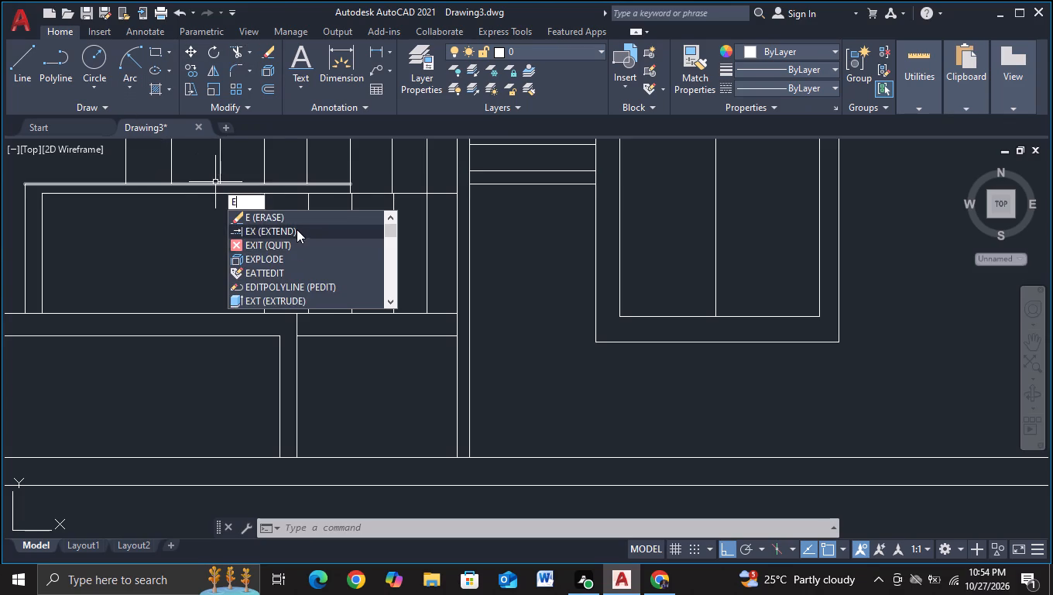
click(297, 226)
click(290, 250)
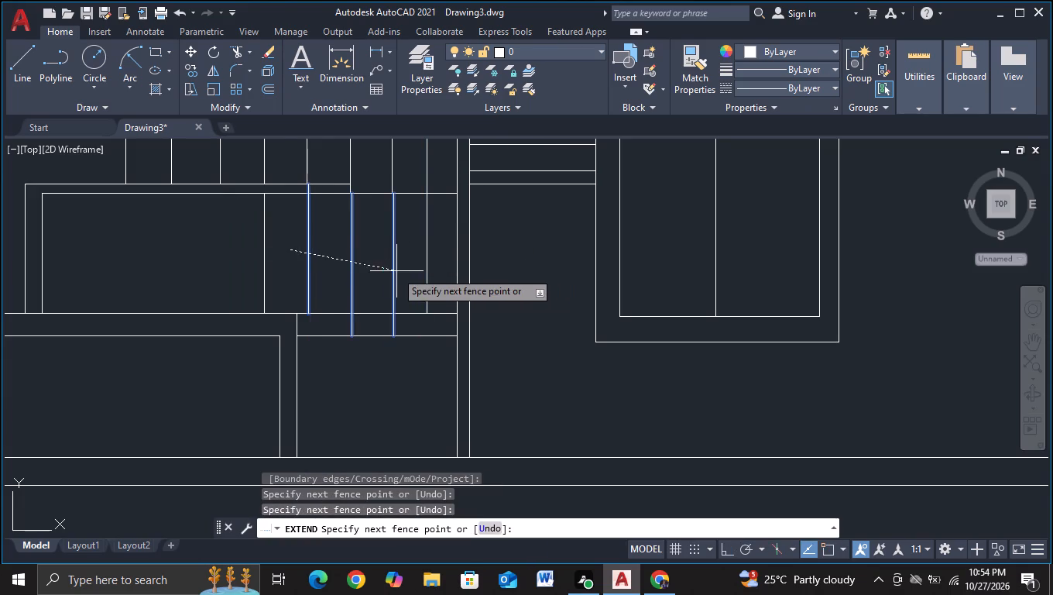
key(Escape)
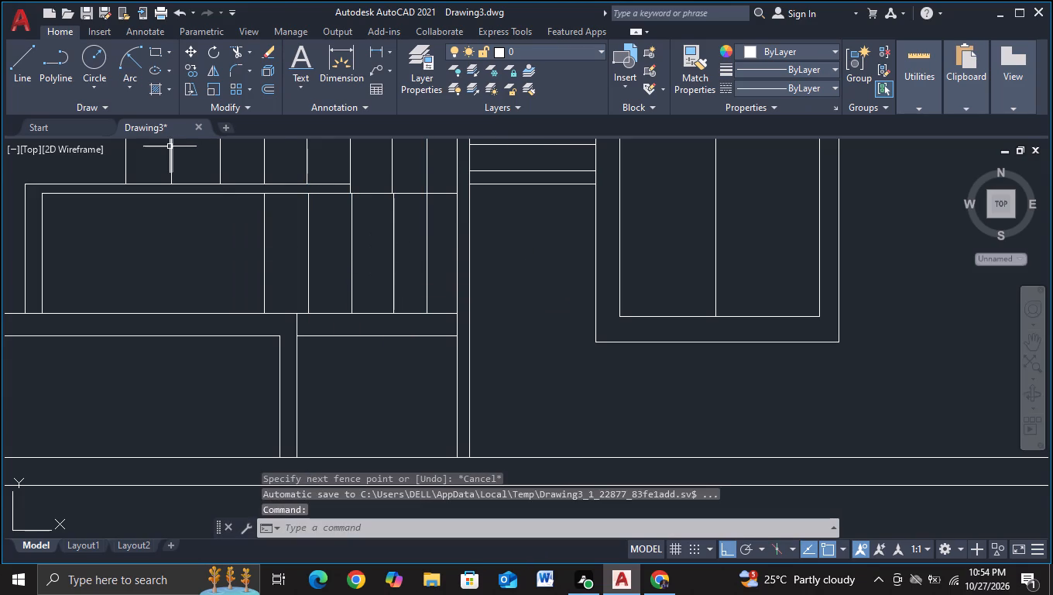
Extend the four verticals between the lowest support and the post down through the horizontal band to the base strip's top line.
key(e)
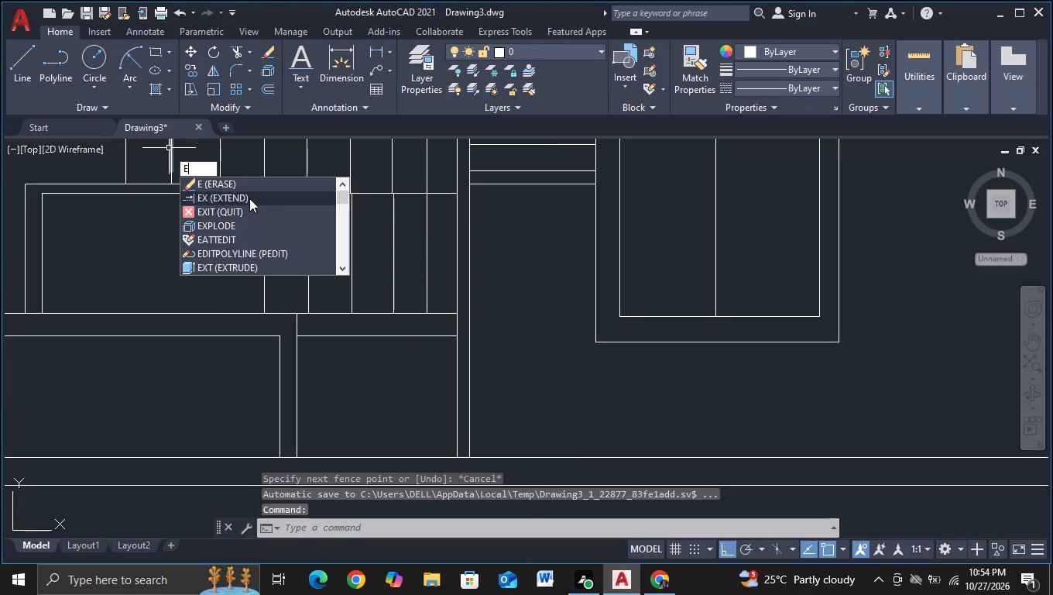
click(249, 198)
click(302, 306)
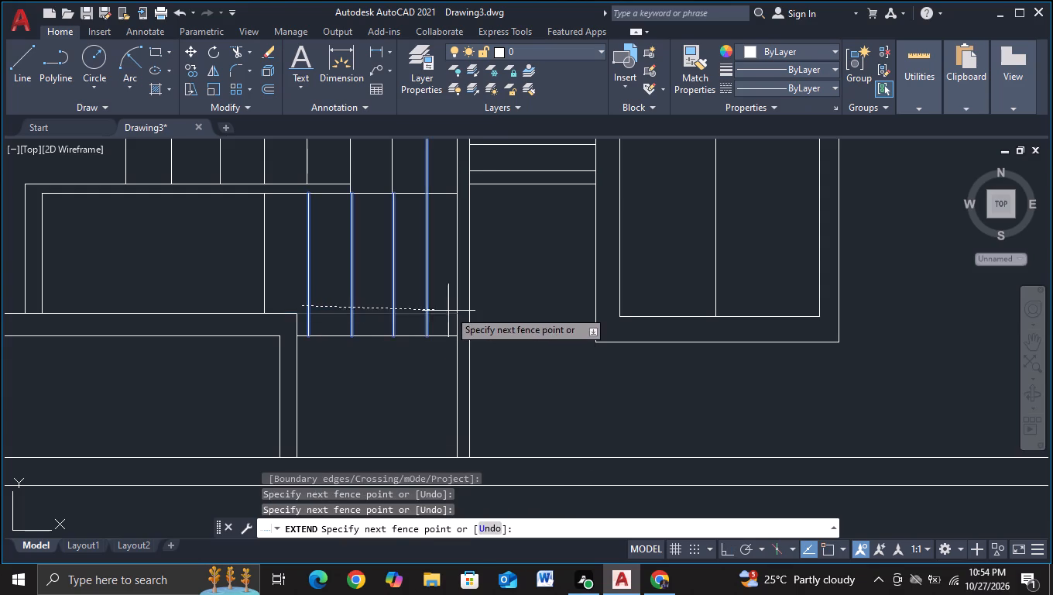
click(447, 298)
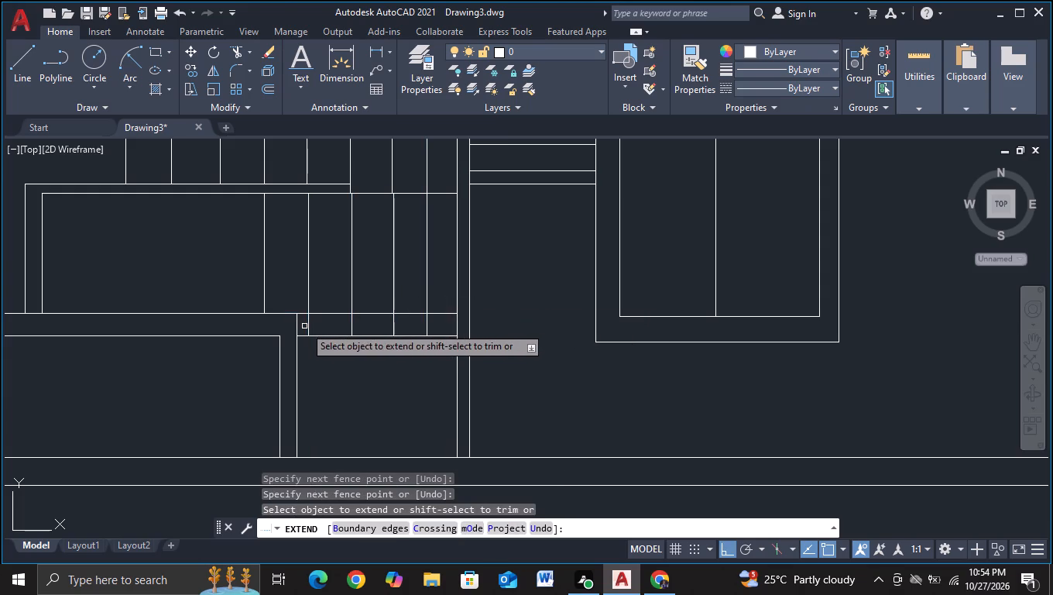
click(304, 326)
click(434, 325)
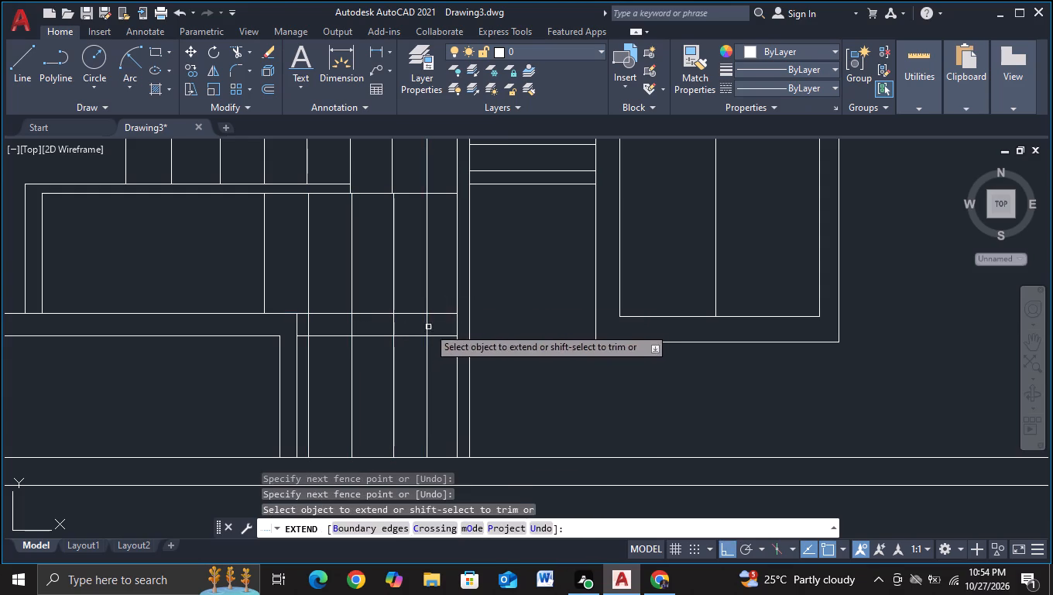
key(Escape)
Trim away the portions of the four extended verticals that lie inside the horizontal band between the lowest support and the post.
click(240, 53)
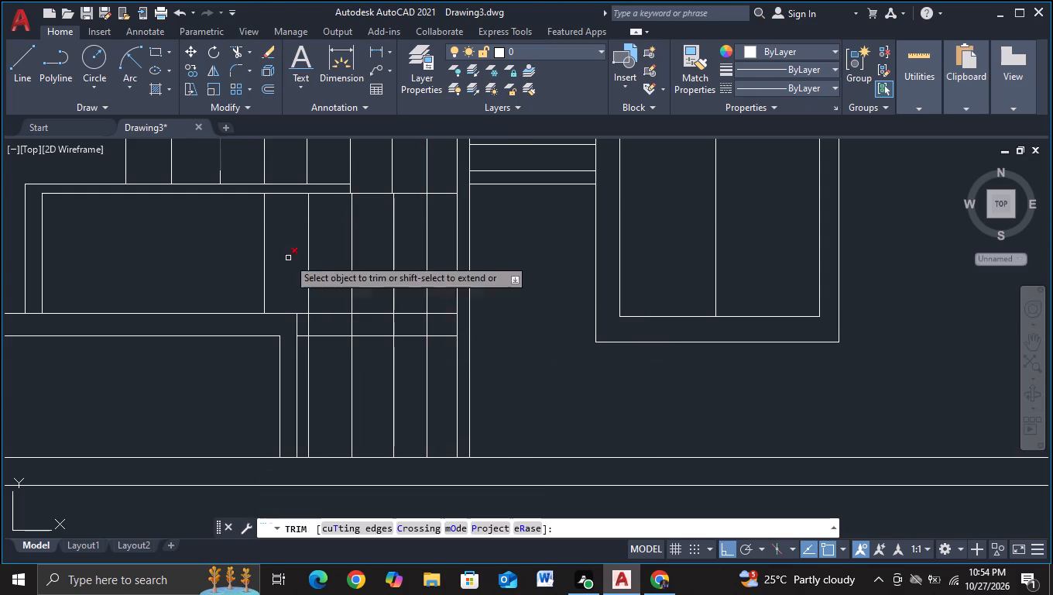
click(307, 318)
click(334, 328)
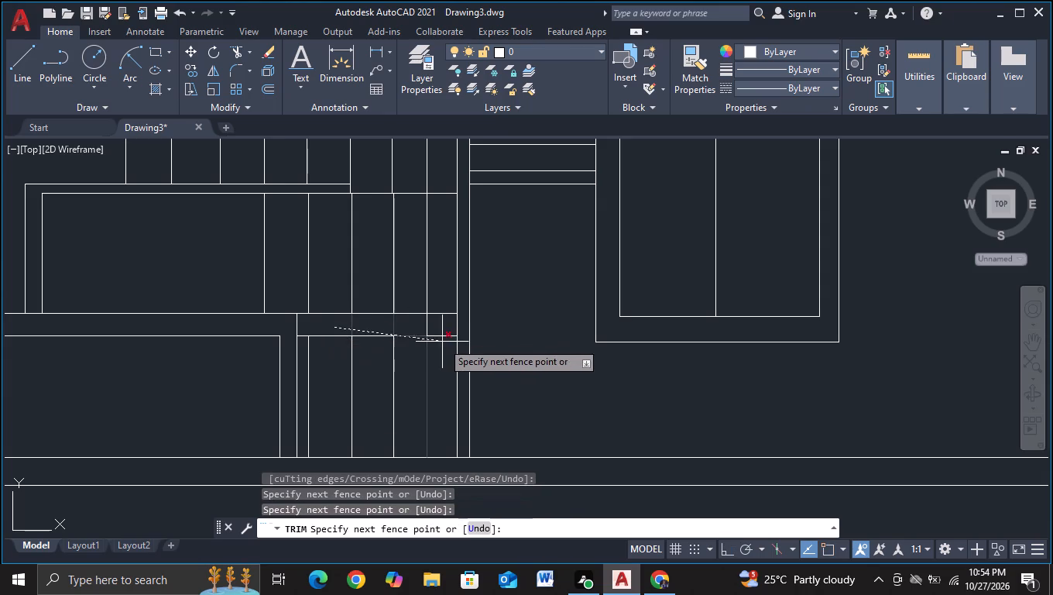
click(441, 325)
key(Escape)
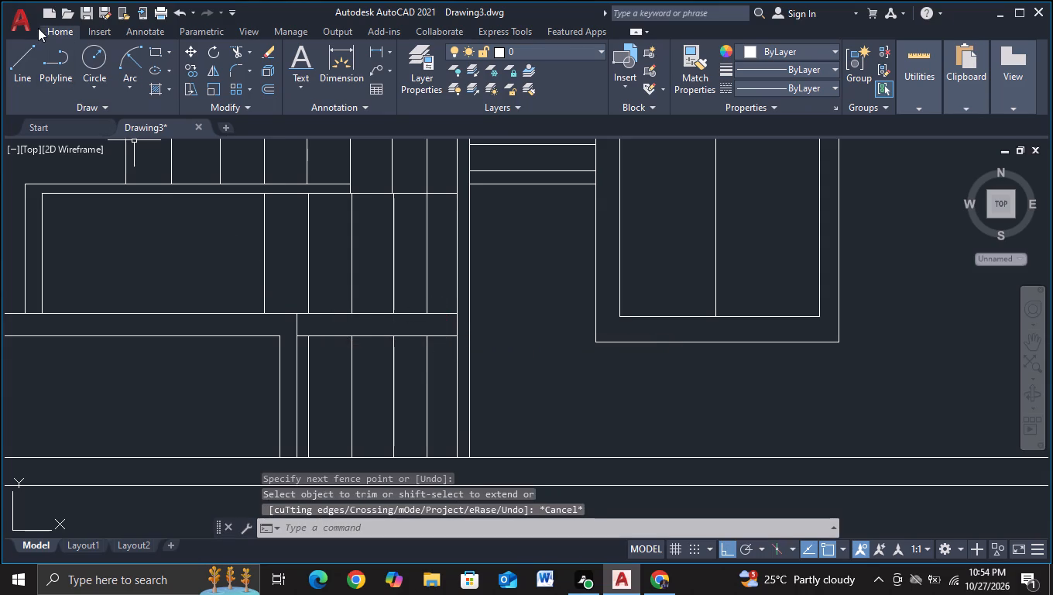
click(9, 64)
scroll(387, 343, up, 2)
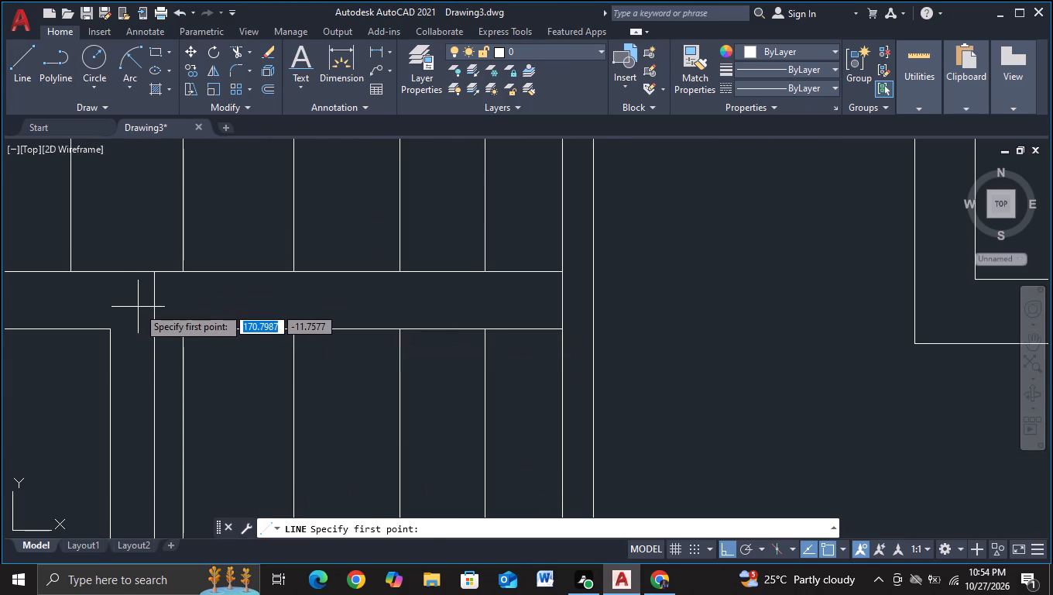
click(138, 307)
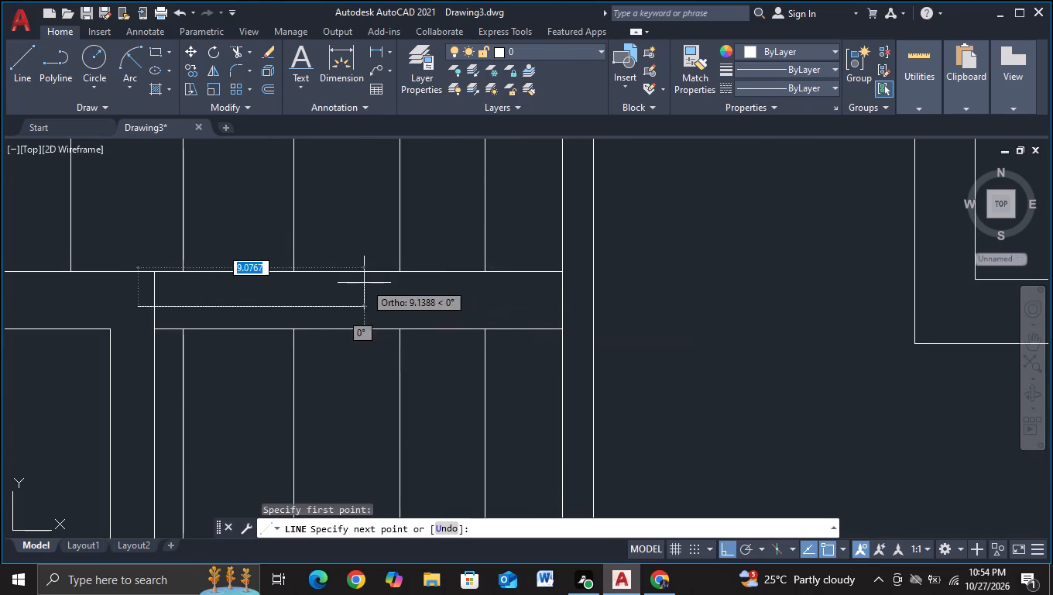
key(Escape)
Draw a horizontal line along the middle of that band and trim it to the lowest support's outer edge and the post's left edge.
click(19, 70)
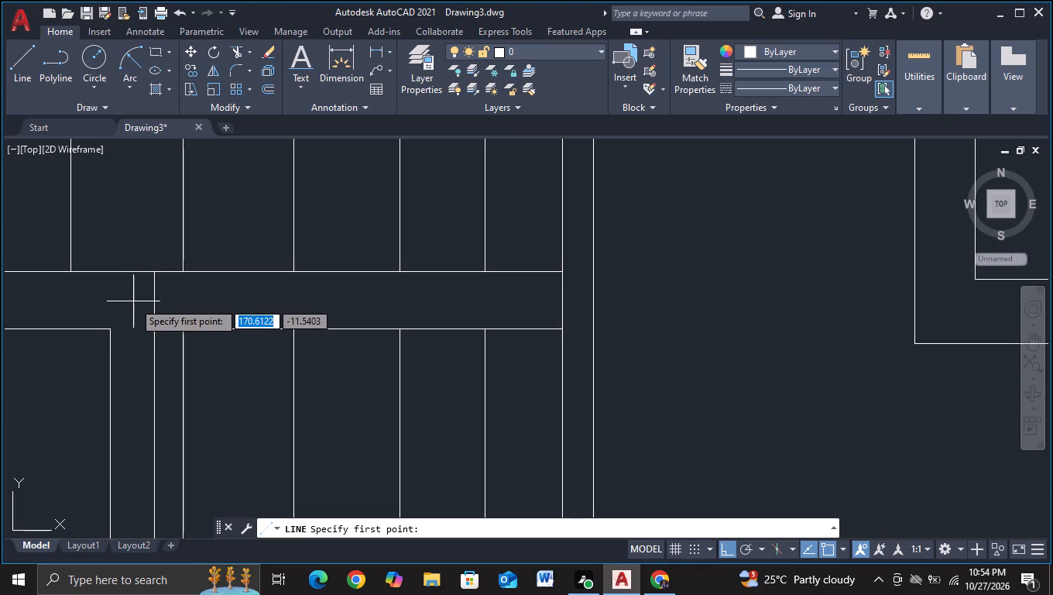
click(135, 299)
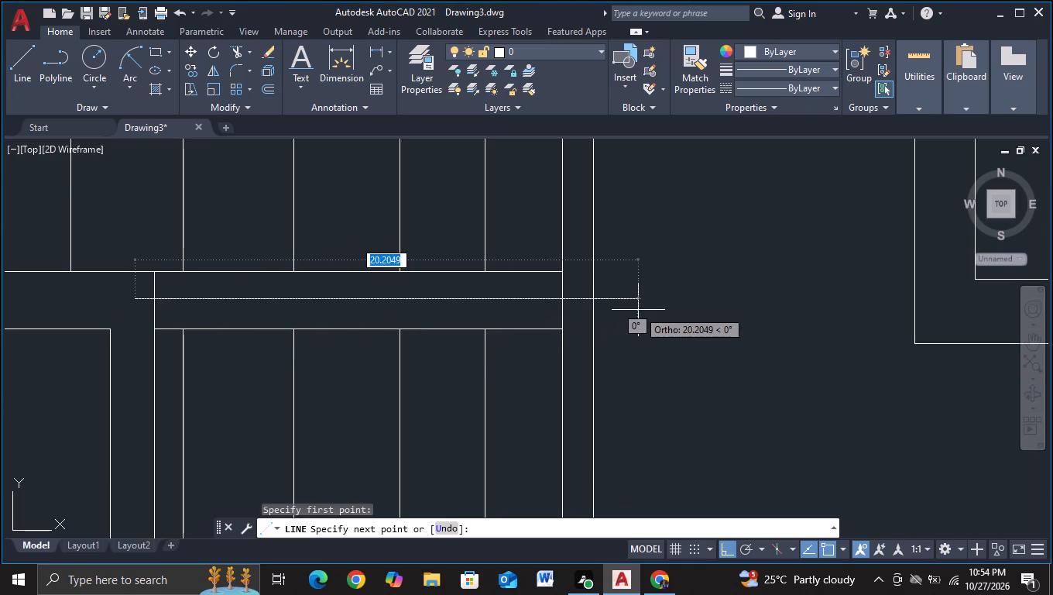
click(638, 310)
key(Escape)
click(239, 52)
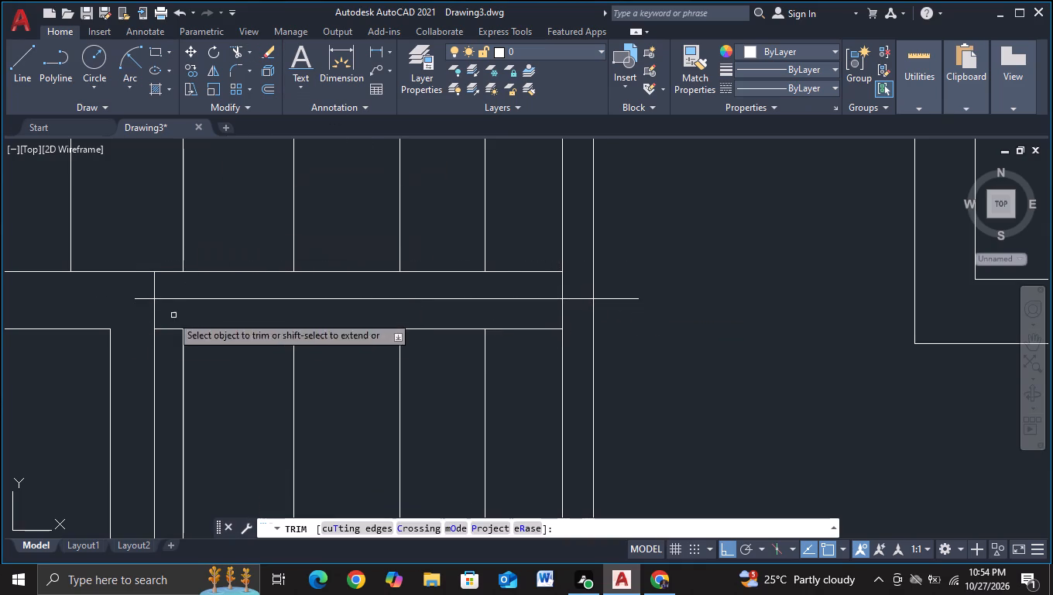
click(144, 290)
click(136, 320)
click(582, 287)
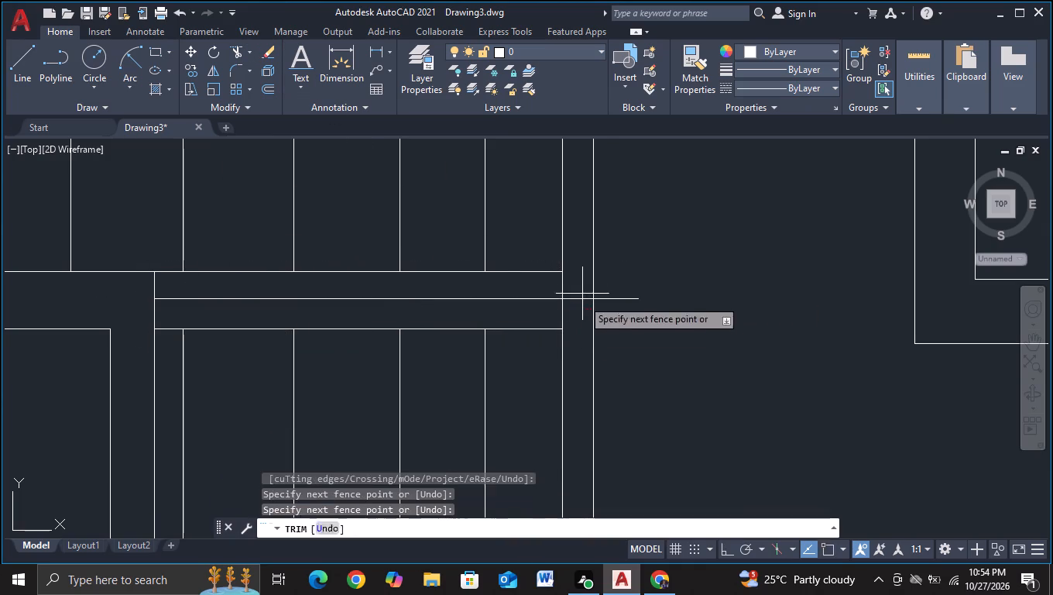
click(582, 321)
click(629, 291)
click(629, 327)
key(Escape)
Examine the supports, divided boxes, rungs and divided rectangle above the base strip.
scroll(623, 335, down, 3)
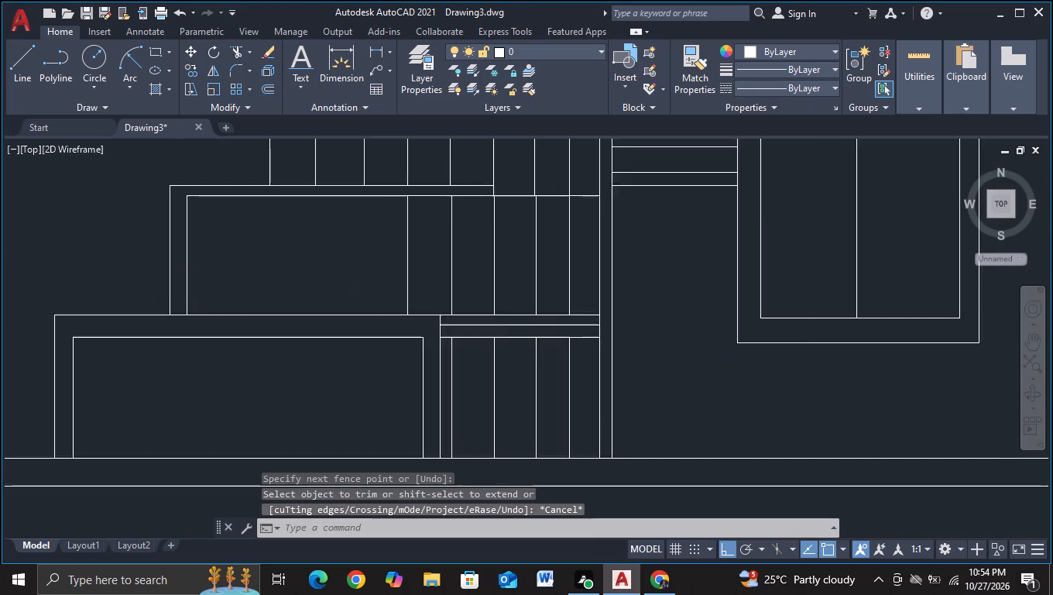
middle_drag(638, 373, 627, 371)
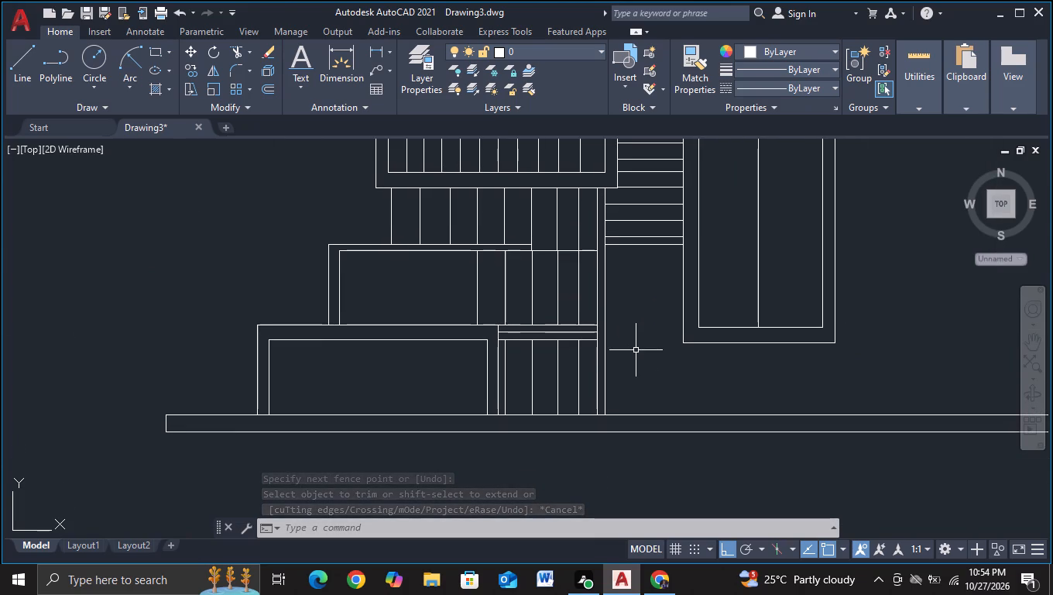
middle_drag(638, 350, 589, 418)
scroll(589, 418, down, 1)
middle_drag(589, 418, 554, 415)
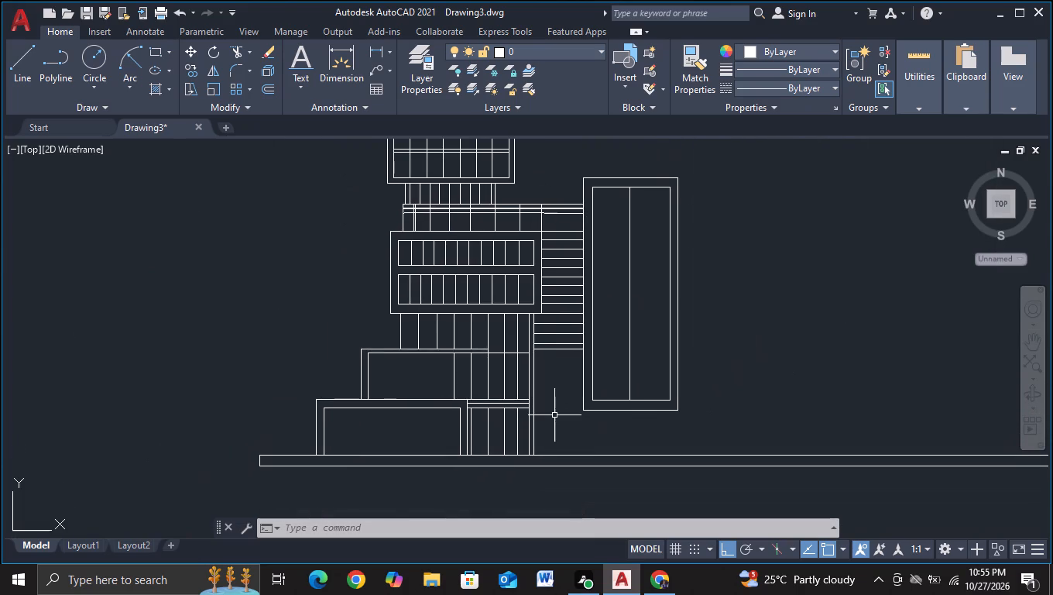
scroll(554, 415, up, 1)
scroll(554, 415, down, 1)
scroll(554, 415, up, 1)
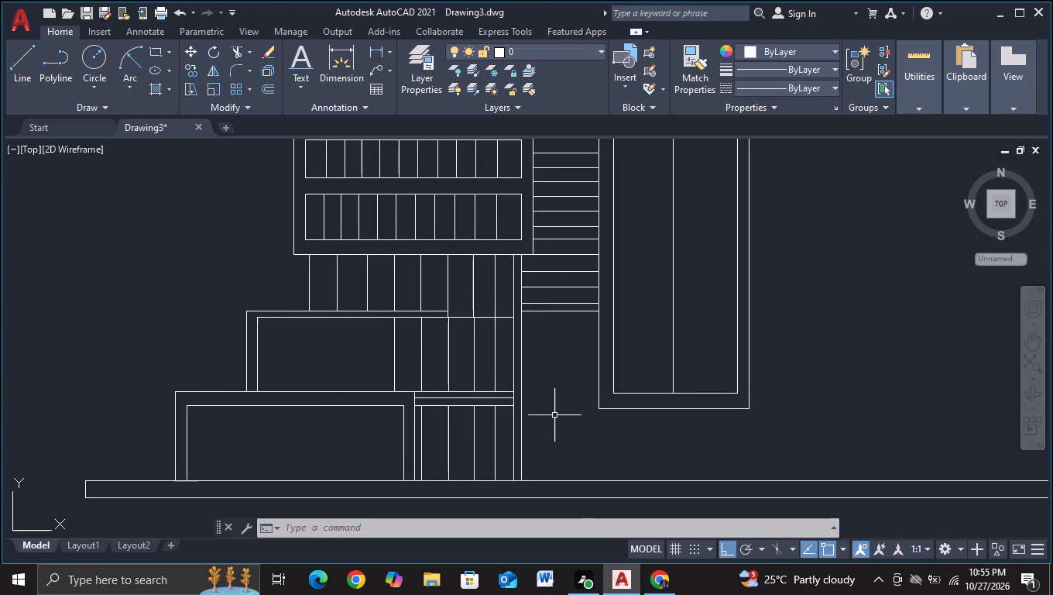
scroll(554, 415, down, 1)
middle_drag(554, 415, 558, 366)
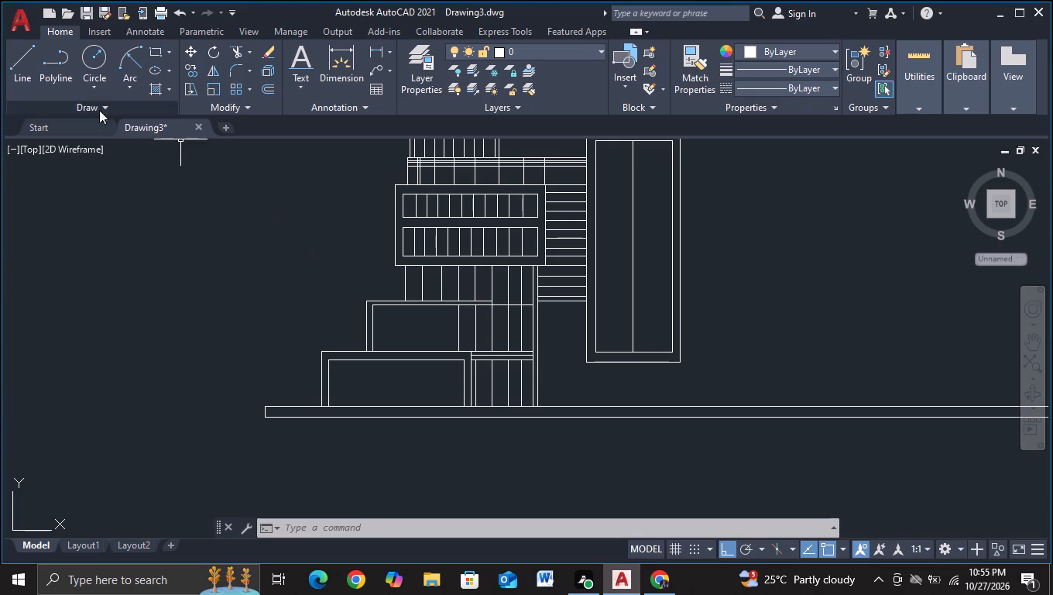
Erase the two lowest, closely spaced rungs between the post and the divided rectangle.
scroll(551, 316, up, 2)
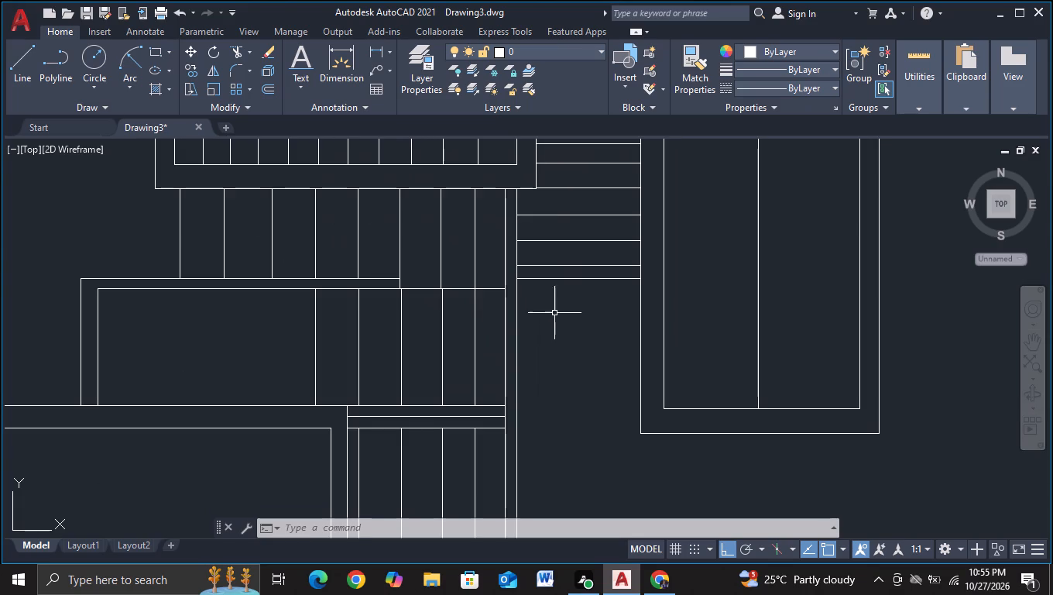
click(571, 249)
click(564, 298)
key(Delete)
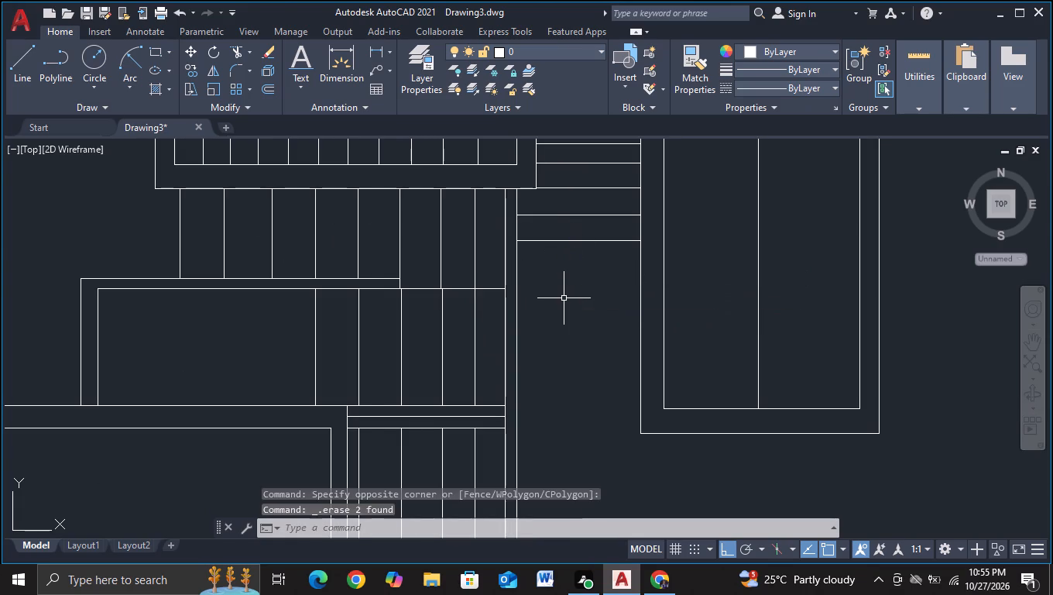
Copy the lowest remaining rung straight down three times at roughly even spacing between the post and the divided rectangle.
click(592, 234)
click(582, 277)
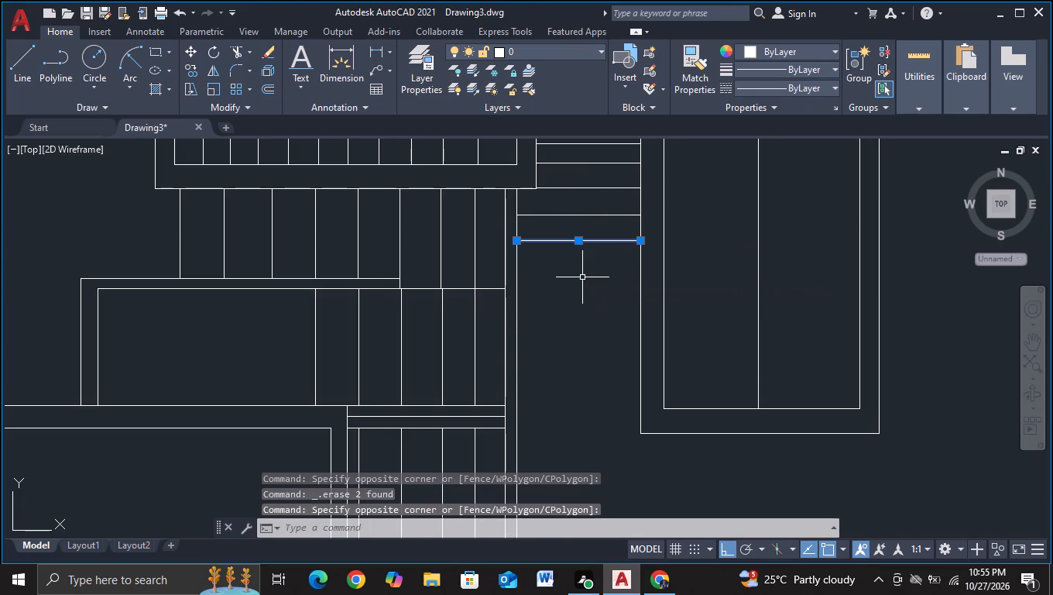
key(c)
click(612, 327)
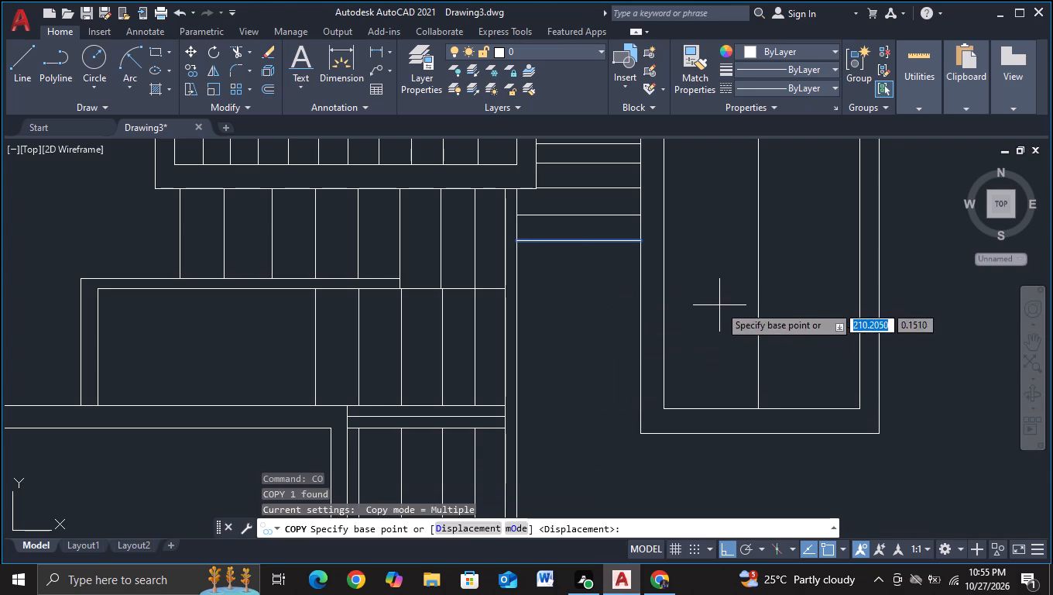
click(719, 305)
click(725, 330)
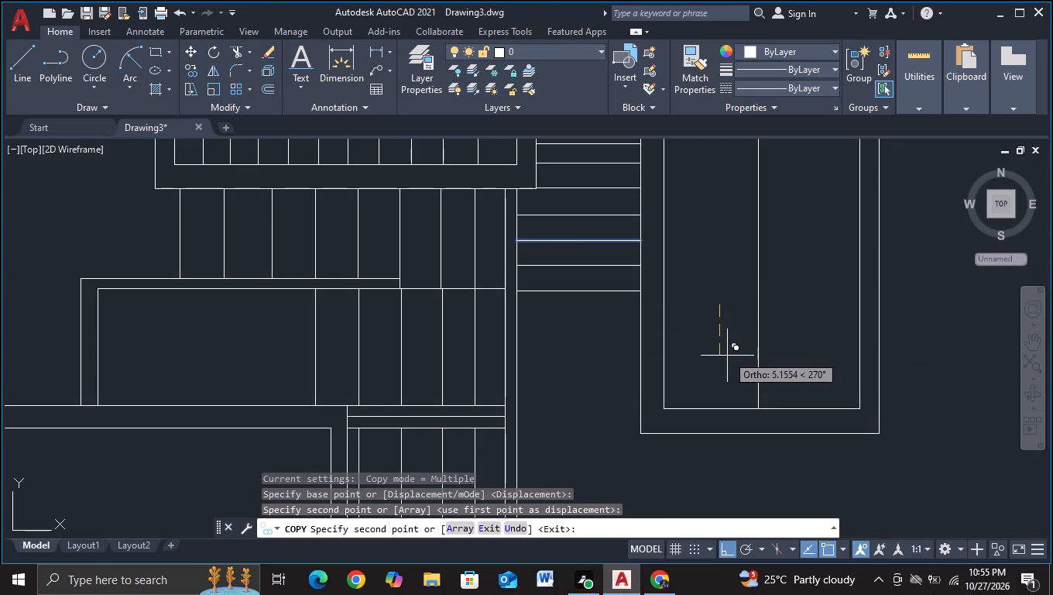
click(727, 358)
click(723, 386)
key(Escape)
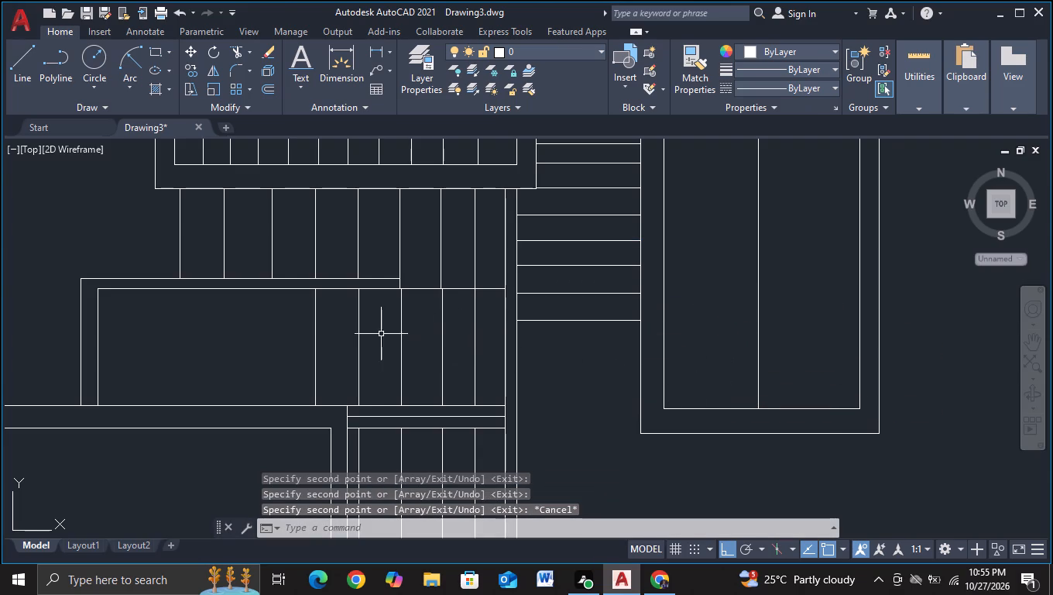
Copy the bottom rung about 1.7 units straight down to form a narrow closing strip beneath the rungs.
click(11, 74)
key(Escape)
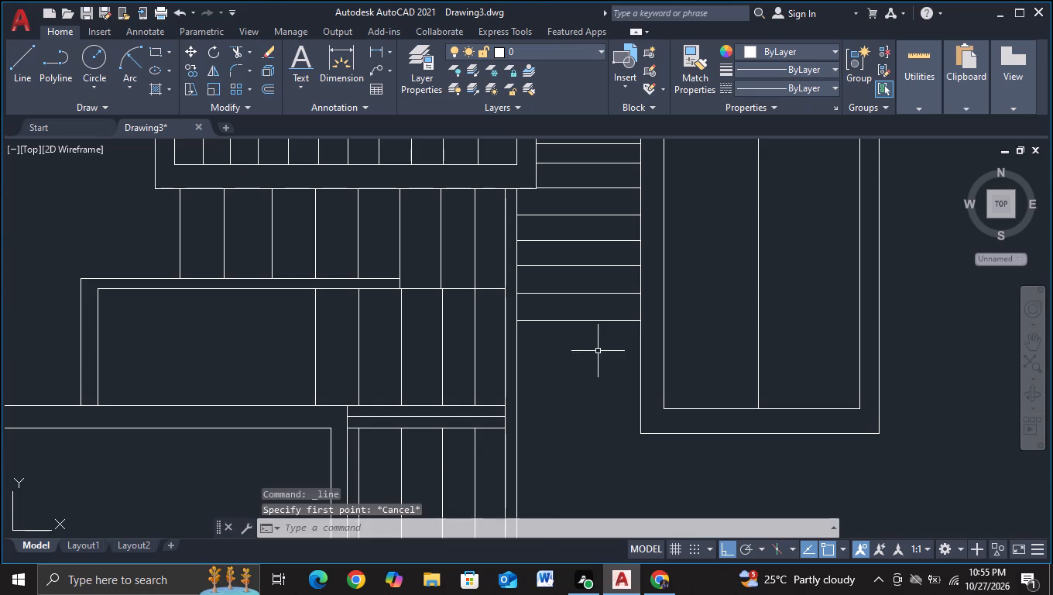
click(593, 301)
click(590, 369)
key(c)
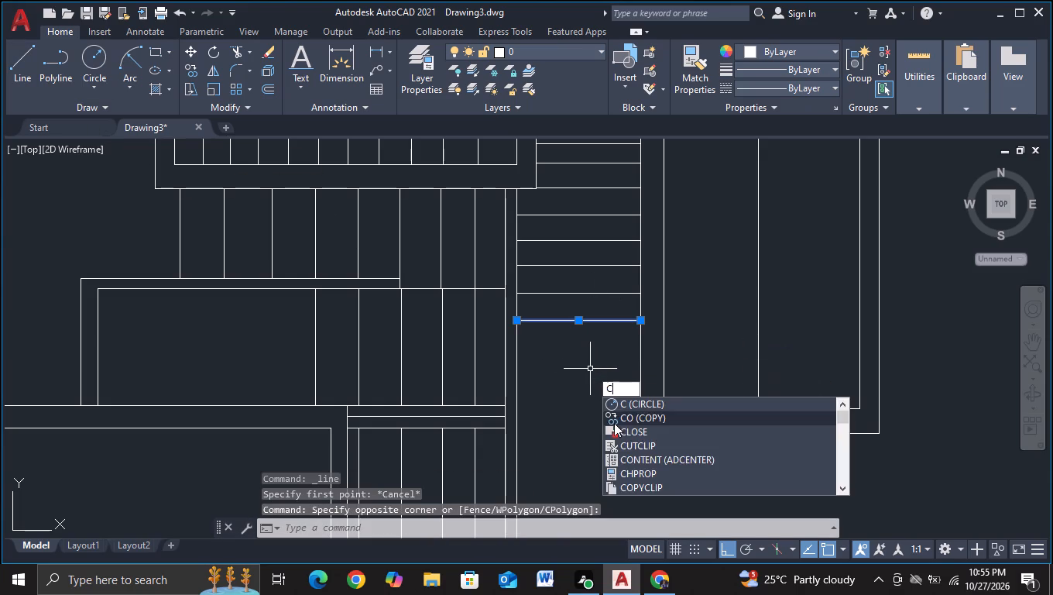
click(618, 414)
click(615, 414)
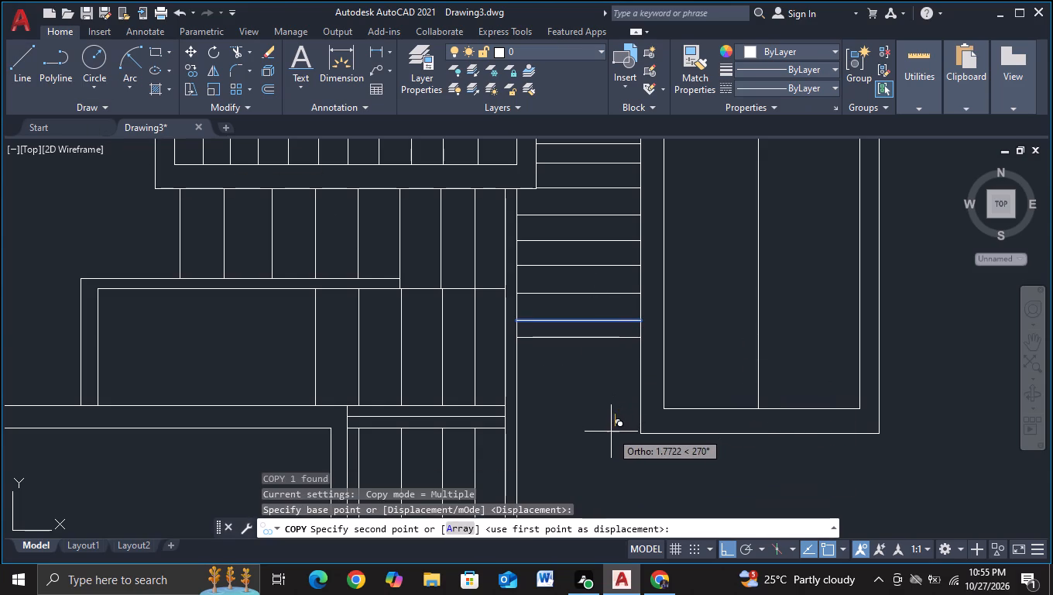
click(611, 430)
key(Escape)
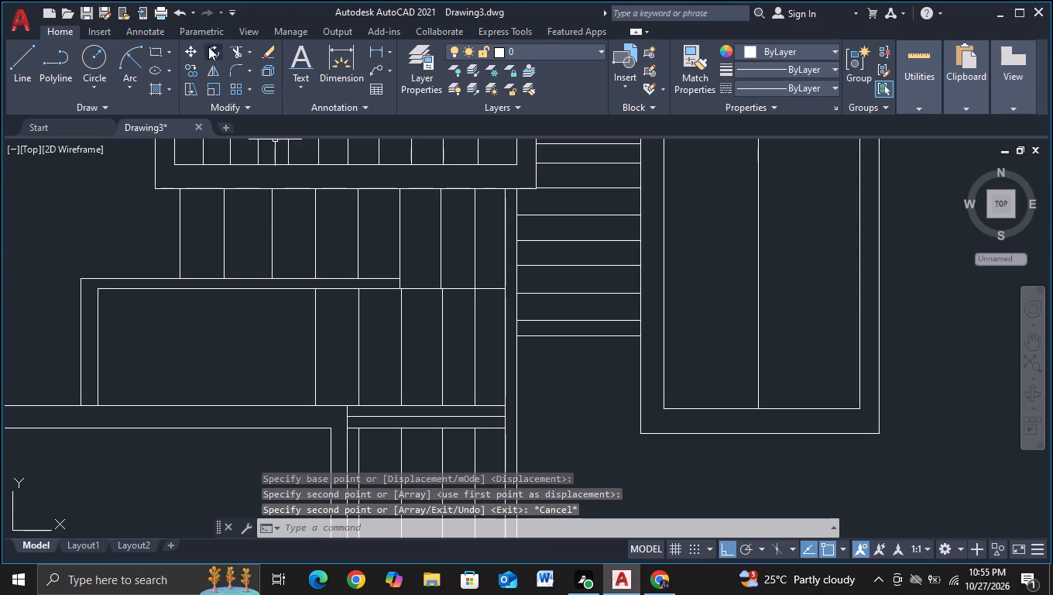
Trim the segment of the post's right edge between the two lowest rungs.
click(230, 46)
click(516, 332)
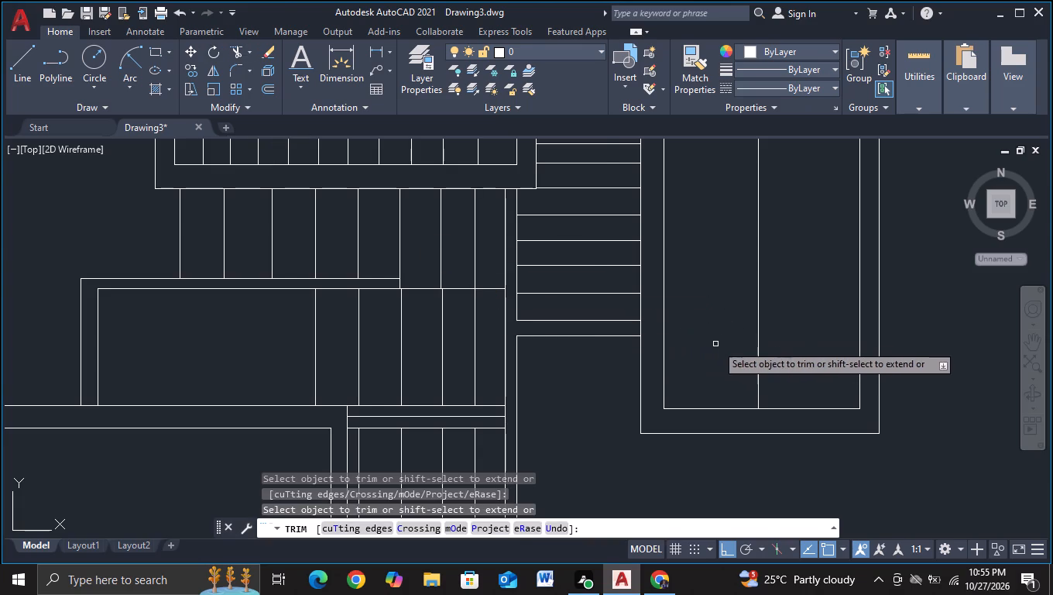
scroll(721, 346, down, 2)
middle_drag(721, 346, 623, 312)
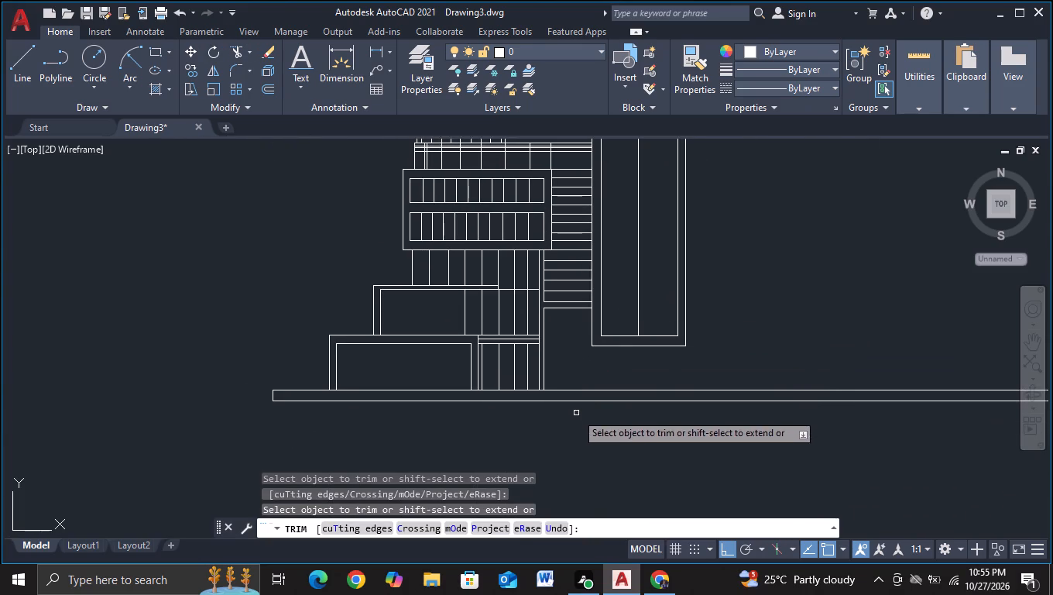
key(Escape)
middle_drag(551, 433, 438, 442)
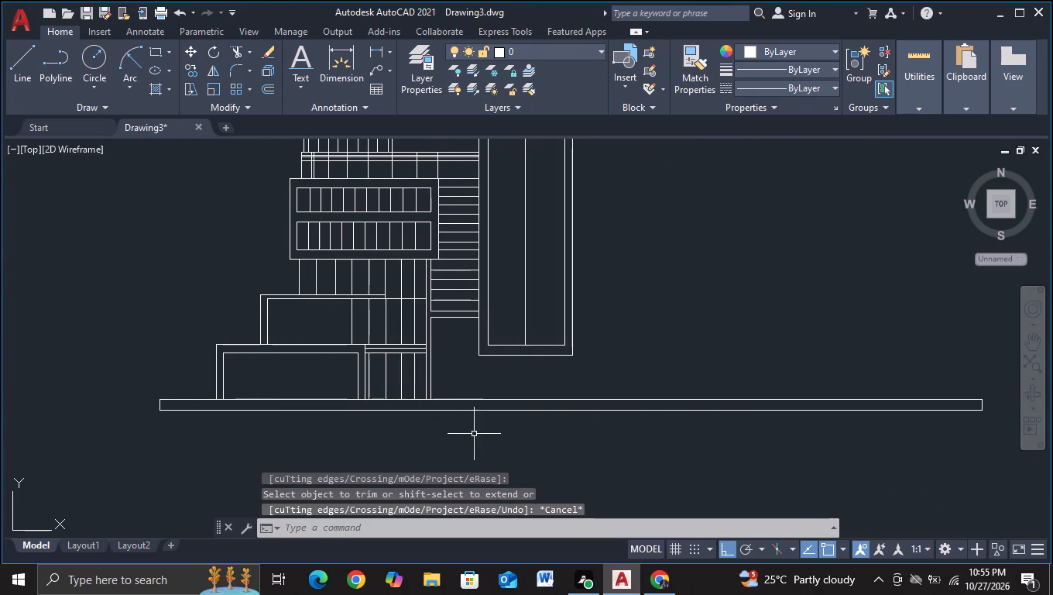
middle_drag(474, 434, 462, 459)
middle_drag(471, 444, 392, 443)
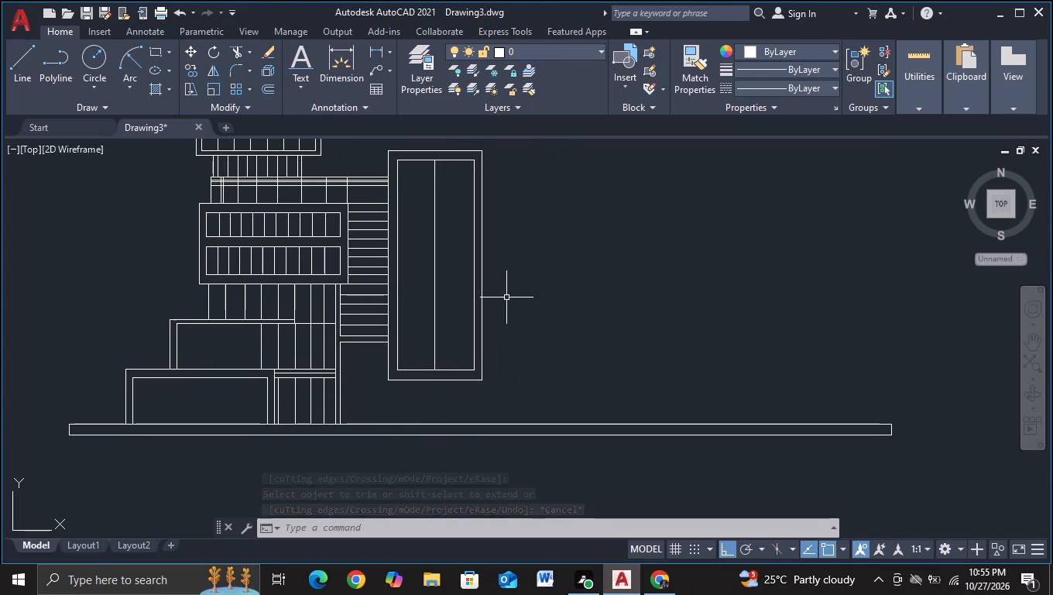
Draw a horizontal line about 30 units long outward from the divided rectangle's right outer edge, level with the top of the railing strip.
middle_drag(509, 308, 477, 373)
click(29, 57)
scroll(330, 240, up, 2)
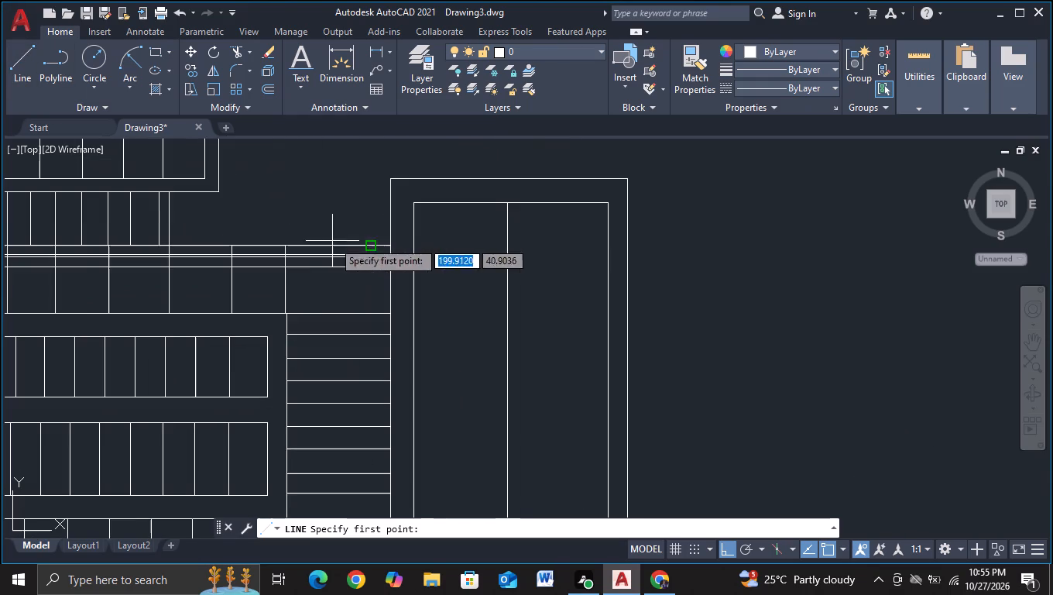
click(626, 248)
middle_drag(708, 260, 453, 247)
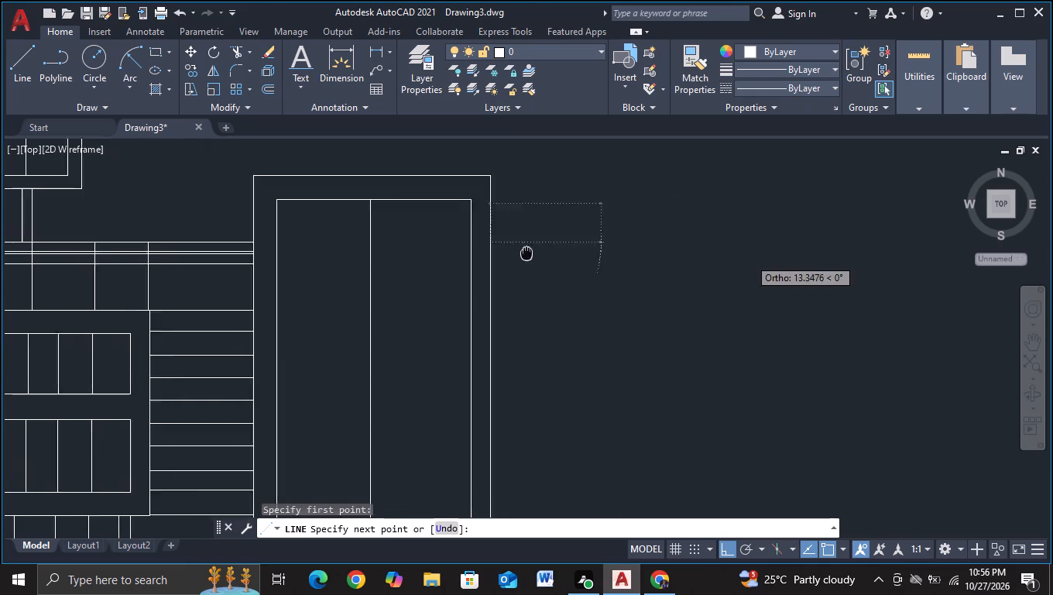
middle_drag(453, 247, 451, 247)
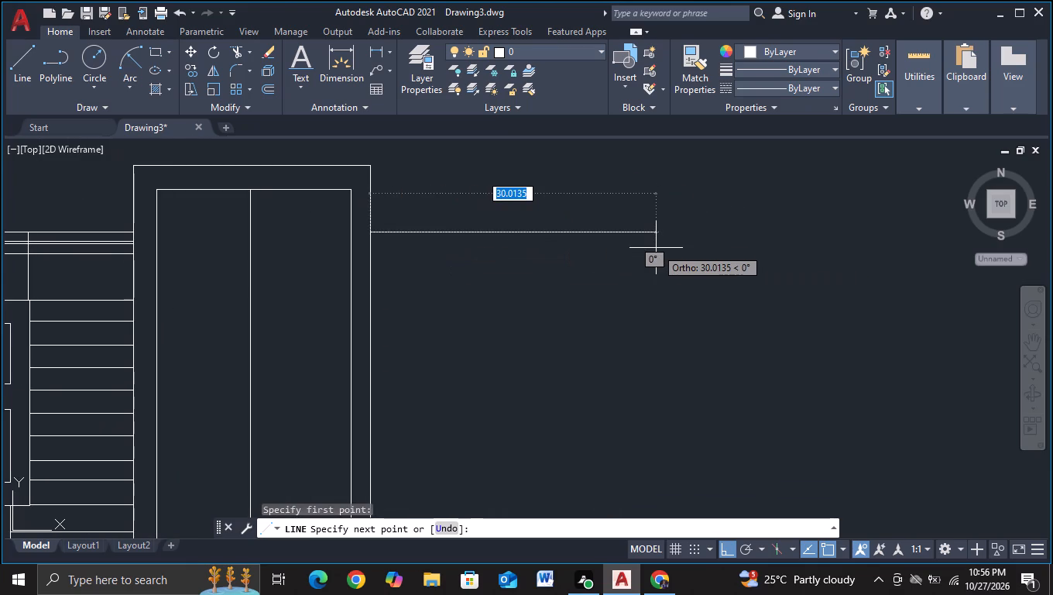
click(655, 246)
key(Escape)
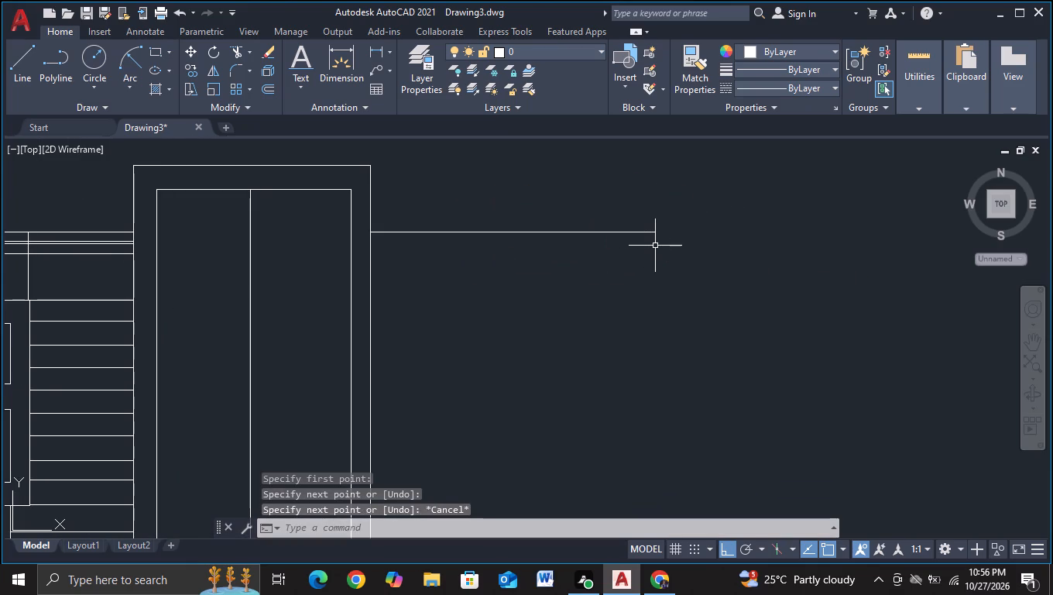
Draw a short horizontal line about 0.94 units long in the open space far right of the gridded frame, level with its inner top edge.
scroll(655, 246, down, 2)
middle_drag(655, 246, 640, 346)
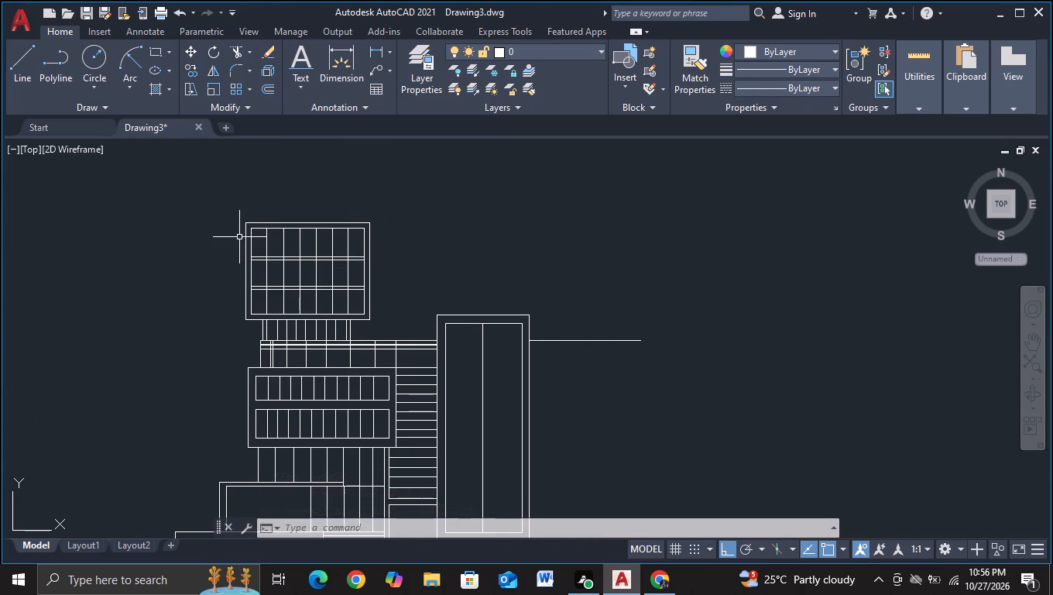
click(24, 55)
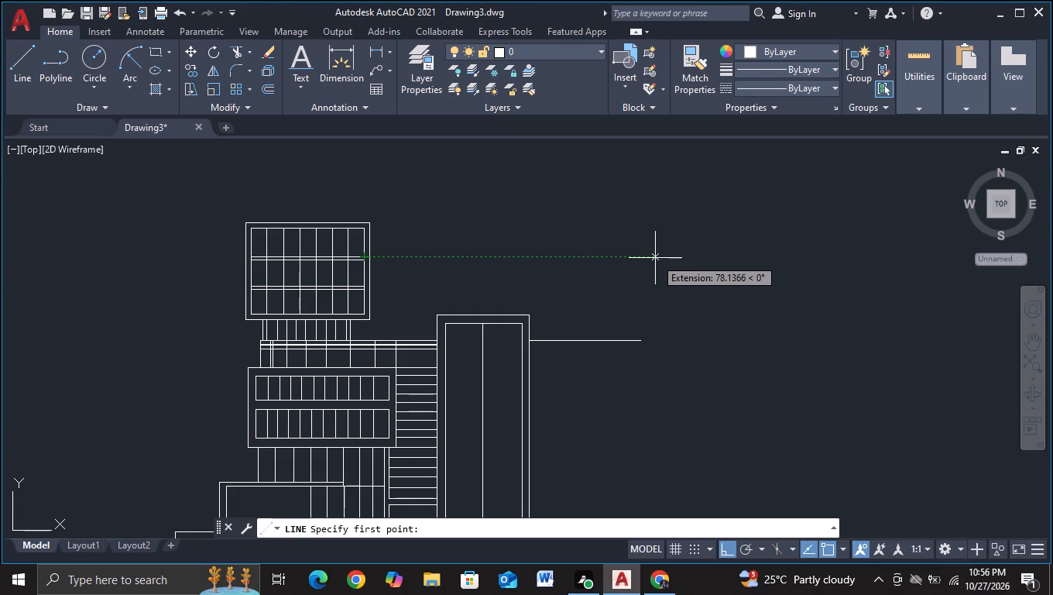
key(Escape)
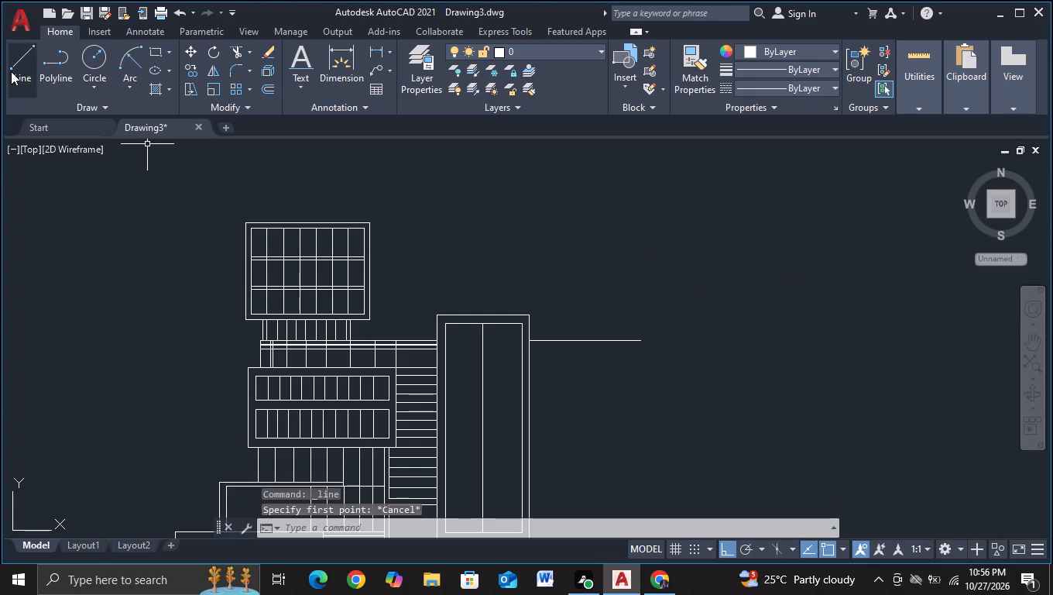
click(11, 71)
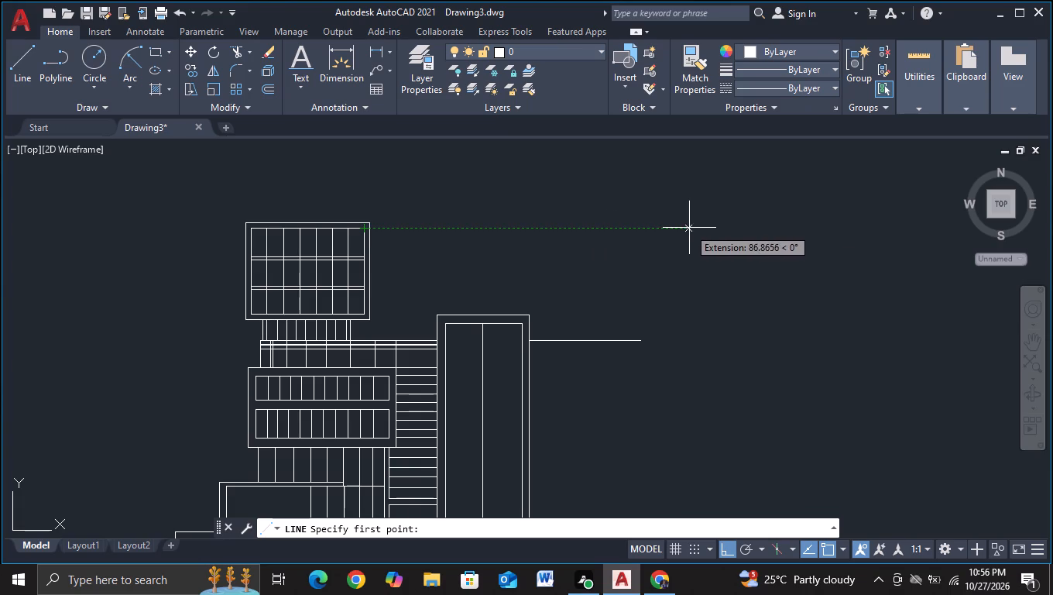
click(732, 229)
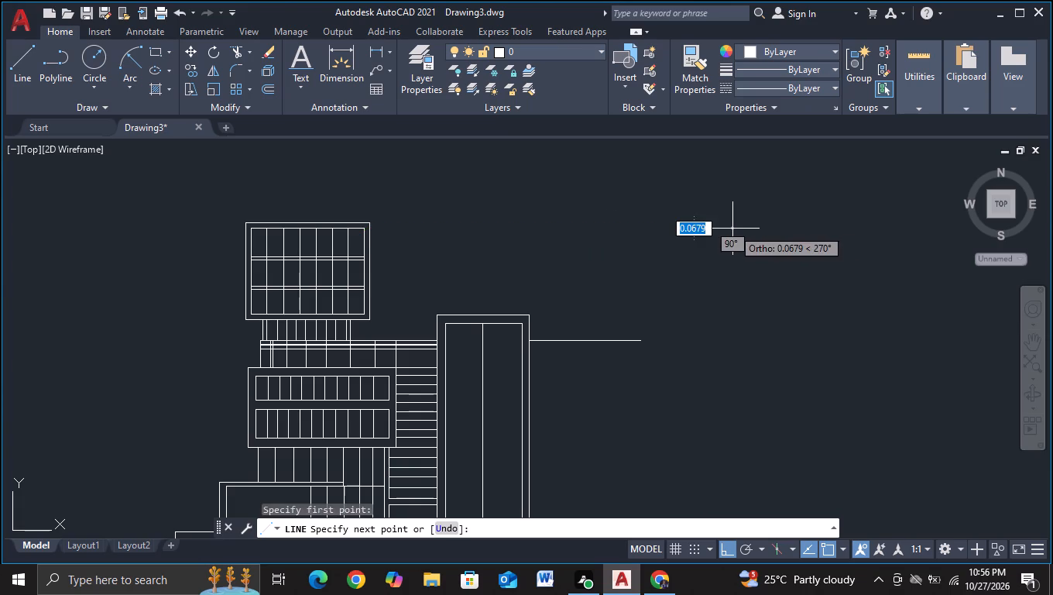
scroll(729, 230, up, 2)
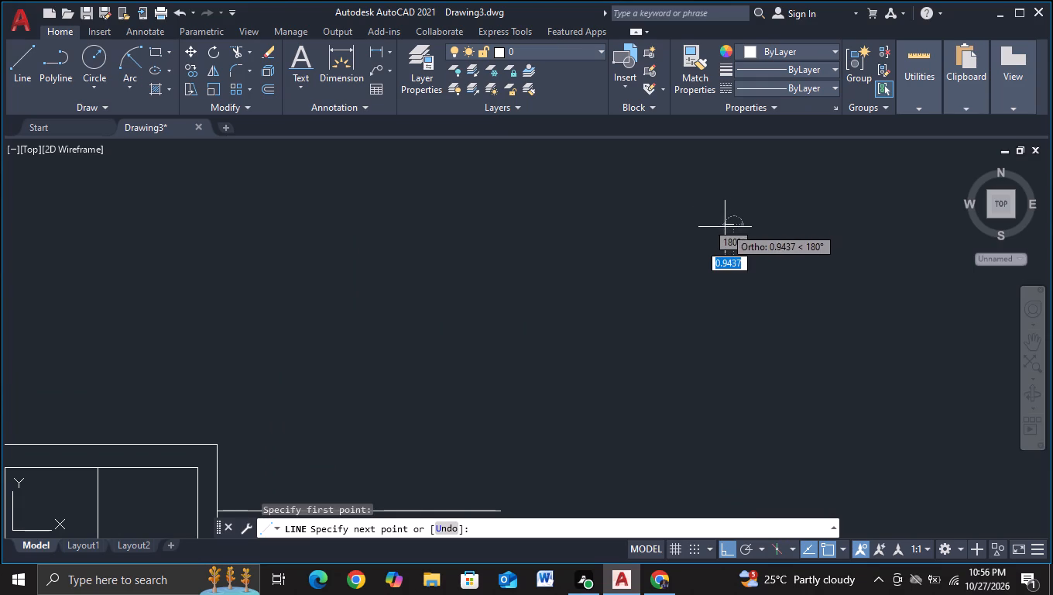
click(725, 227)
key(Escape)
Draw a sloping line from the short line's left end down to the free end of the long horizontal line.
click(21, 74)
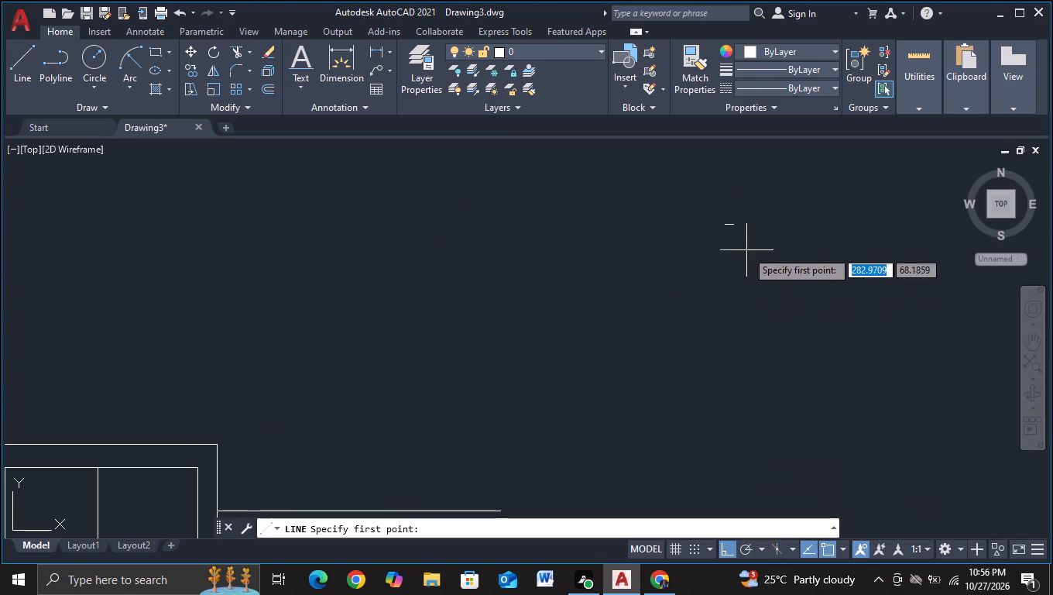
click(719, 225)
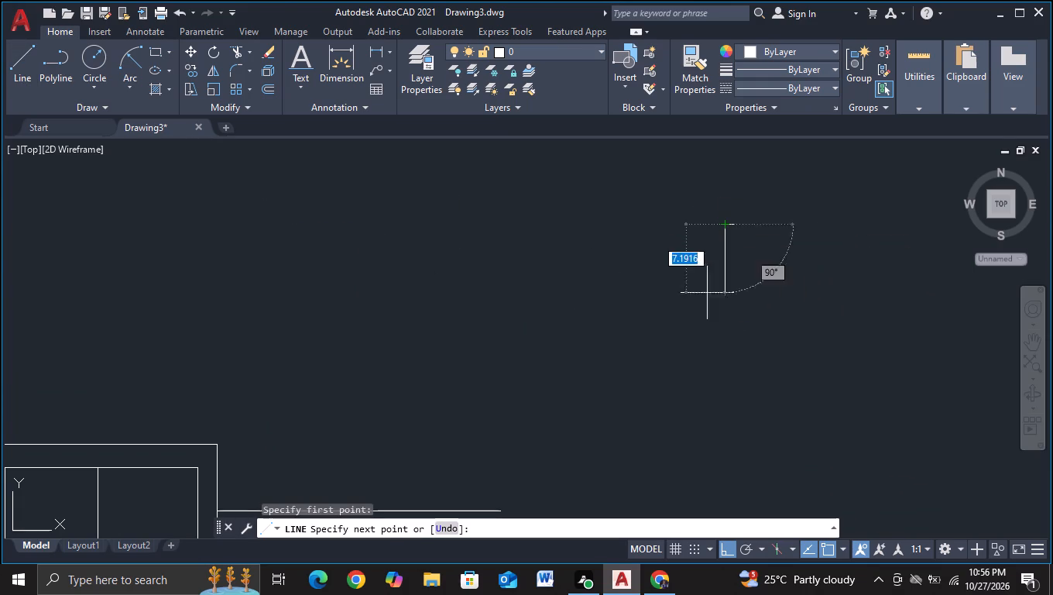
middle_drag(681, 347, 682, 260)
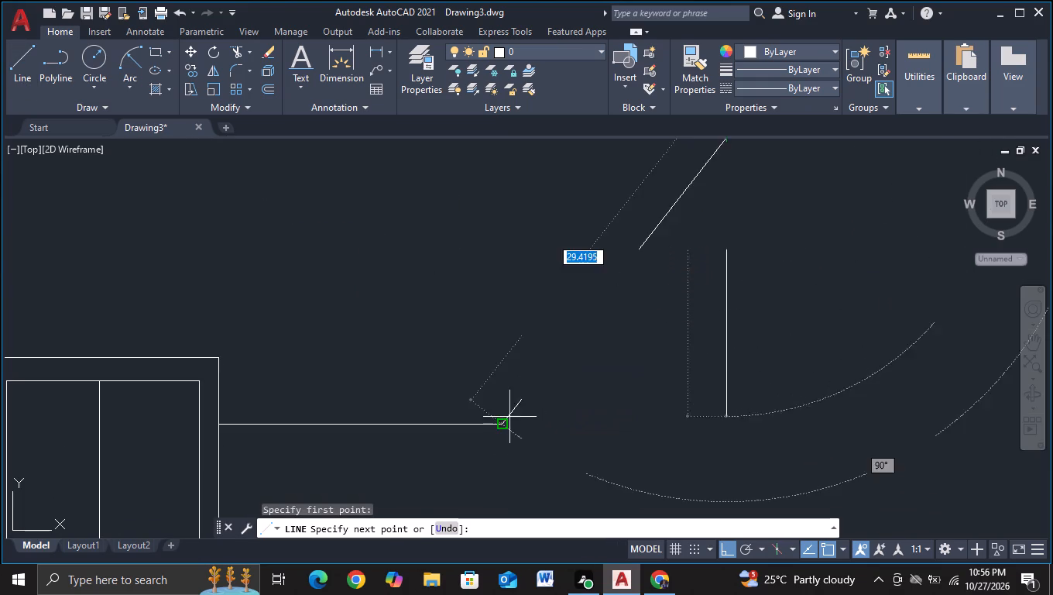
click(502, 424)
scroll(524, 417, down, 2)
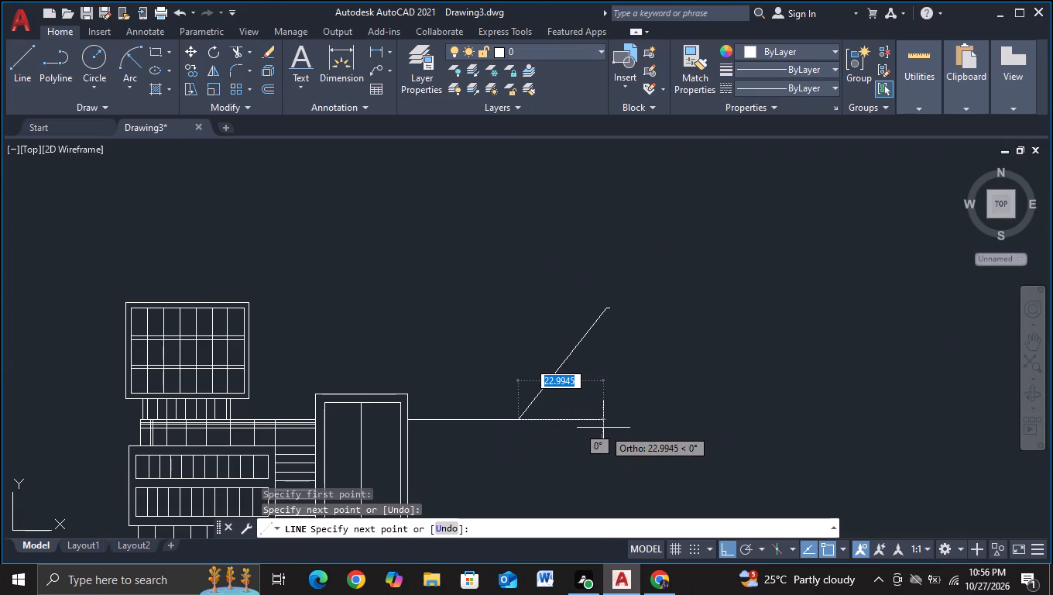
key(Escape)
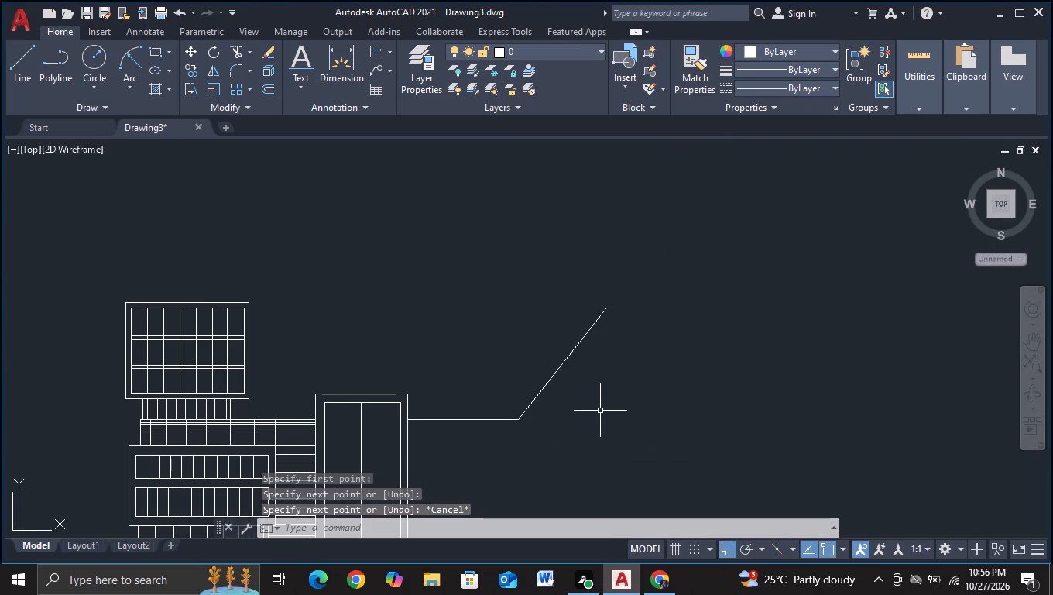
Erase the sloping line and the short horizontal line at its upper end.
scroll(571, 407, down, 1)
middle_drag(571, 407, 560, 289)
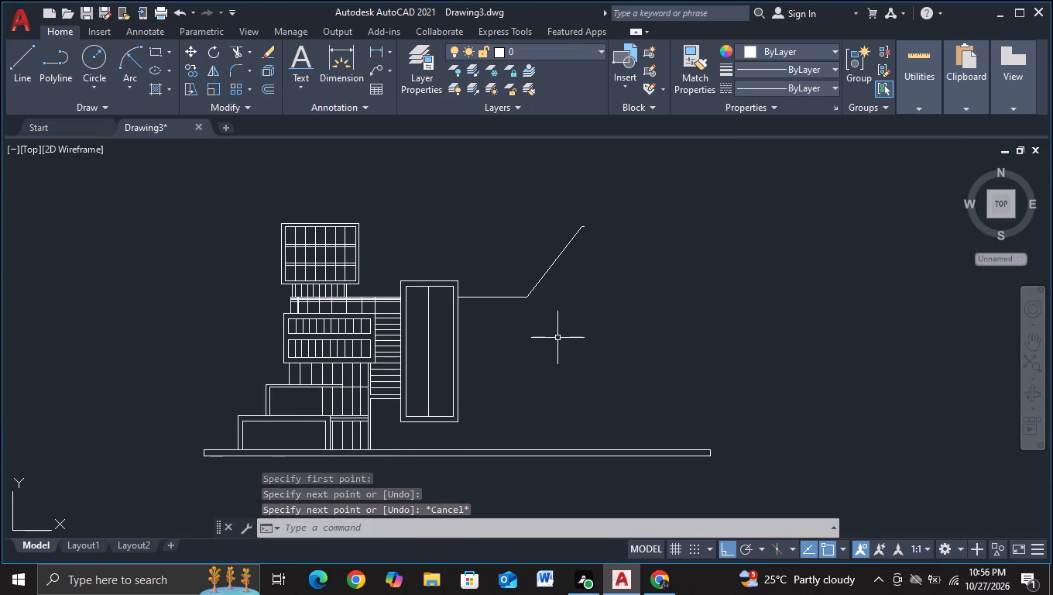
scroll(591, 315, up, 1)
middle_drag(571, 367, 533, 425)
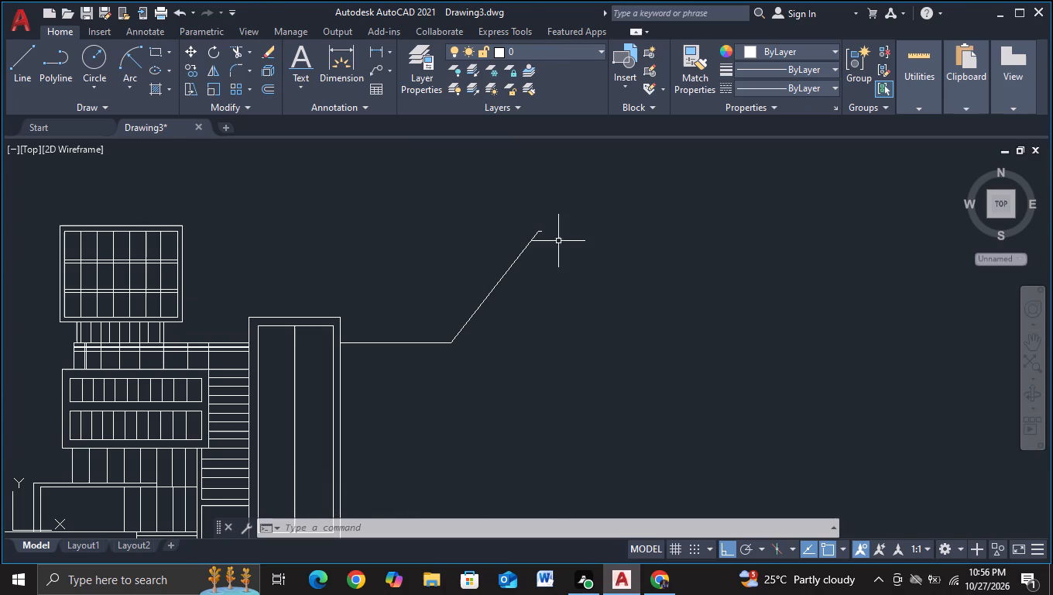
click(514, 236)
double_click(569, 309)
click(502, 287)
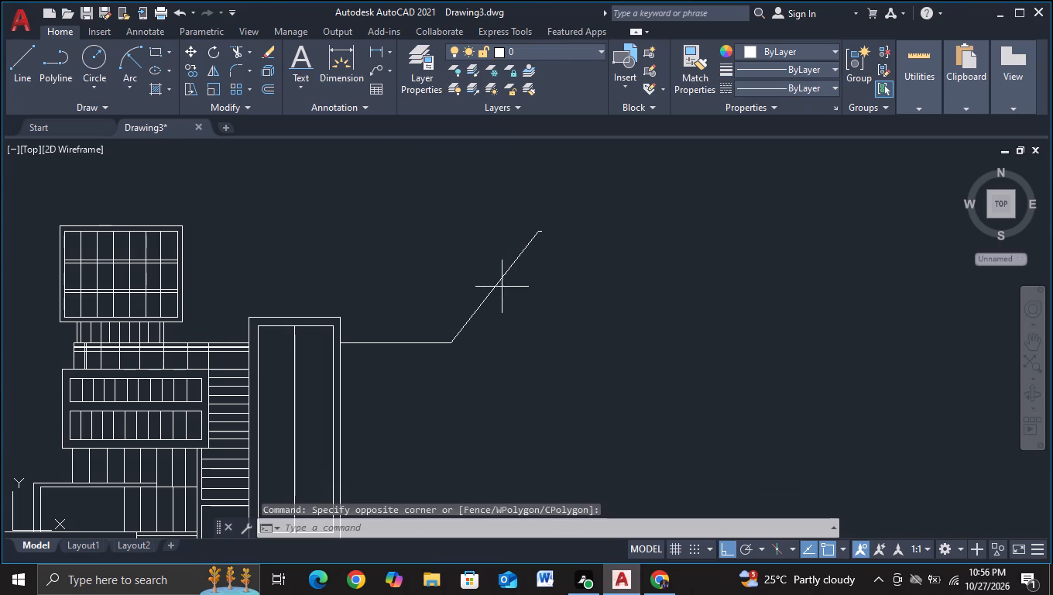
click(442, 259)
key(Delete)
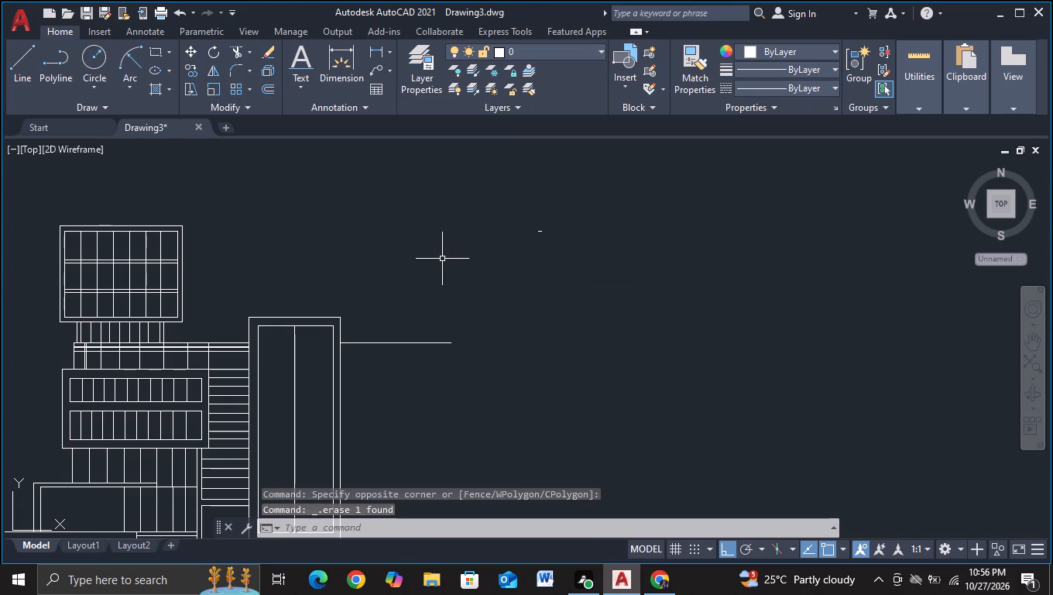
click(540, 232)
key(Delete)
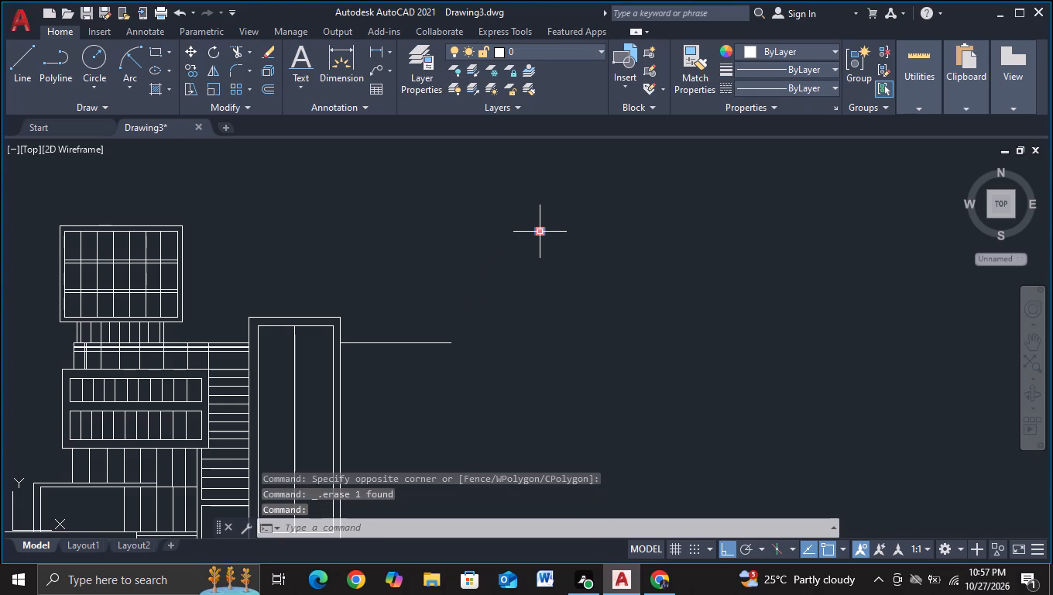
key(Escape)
Move the divided rectangle's outer and inner top edges straight up a short distance.
scroll(422, 227, down, 1)
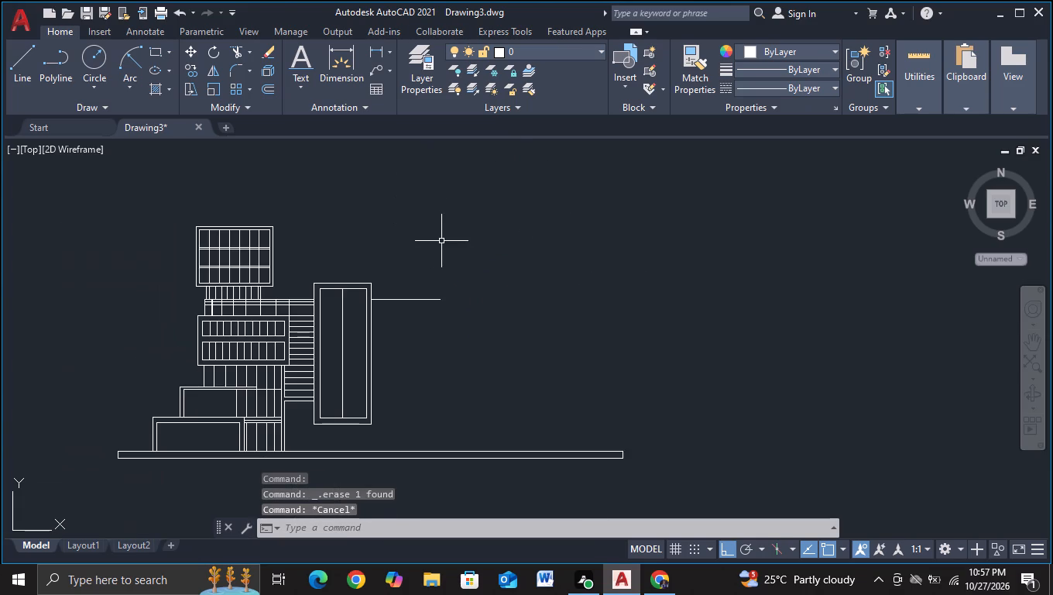
middle_drag(442, 242, 441, 225)
scroll(441, 225, up, 2)
middle_drag(399, 244, 593, 231)
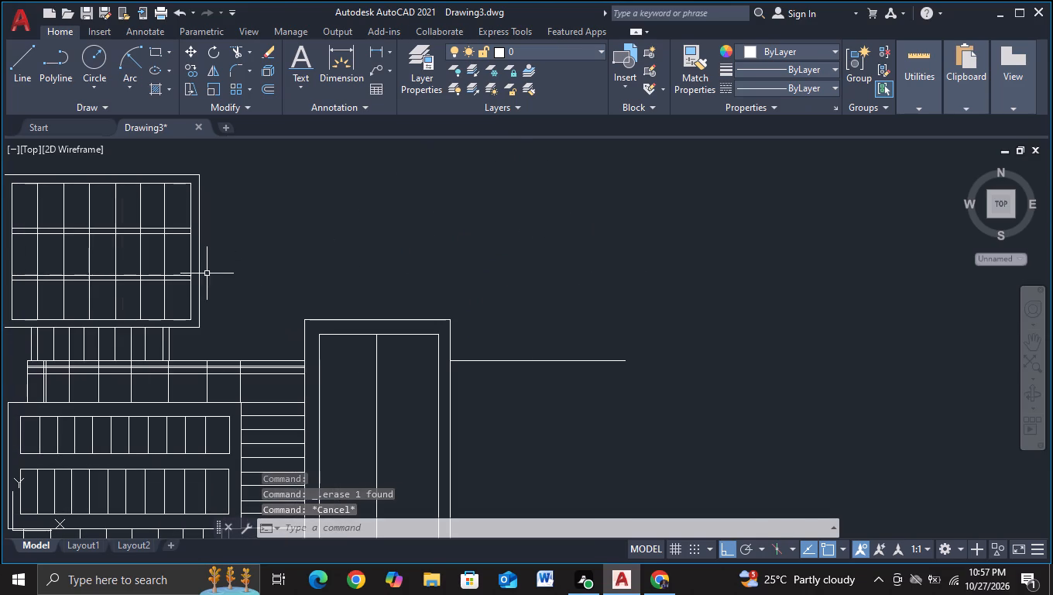
click(276, 297)
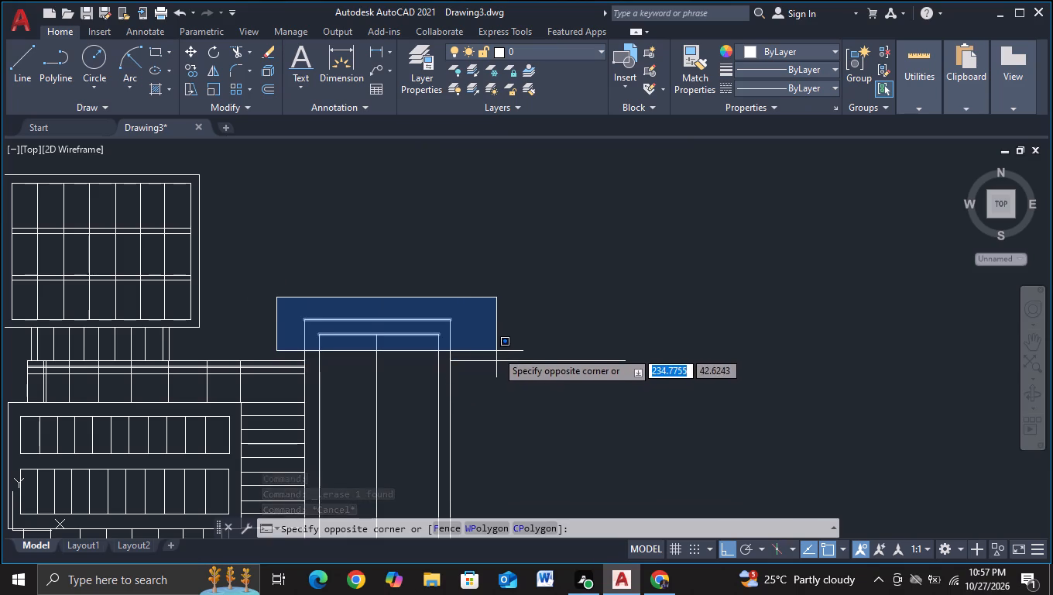
click(496, 351)
key(m)
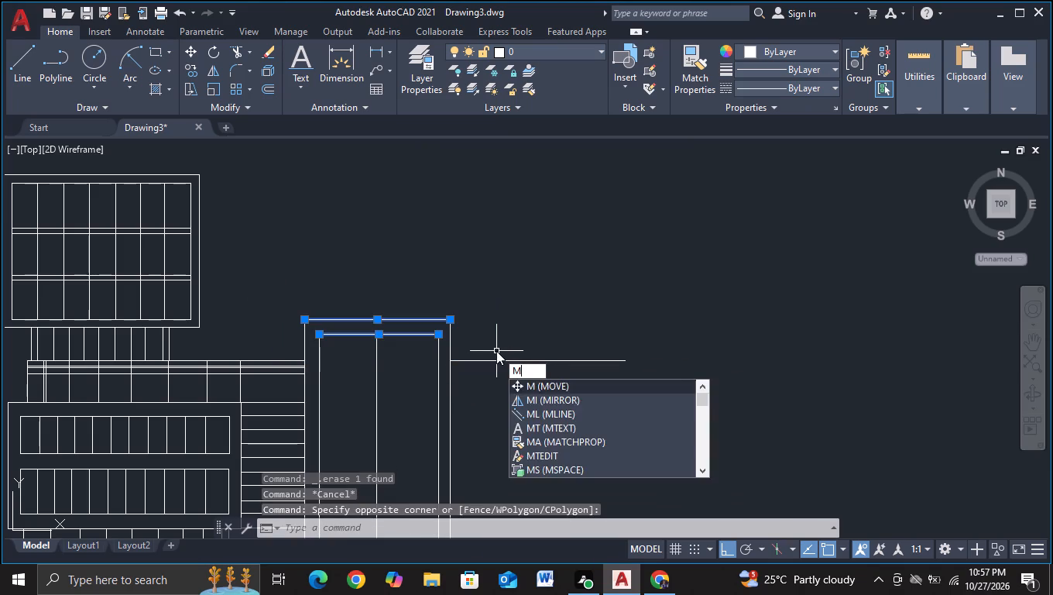
click(547, 385)
click(555, 319)
click(556, 296)
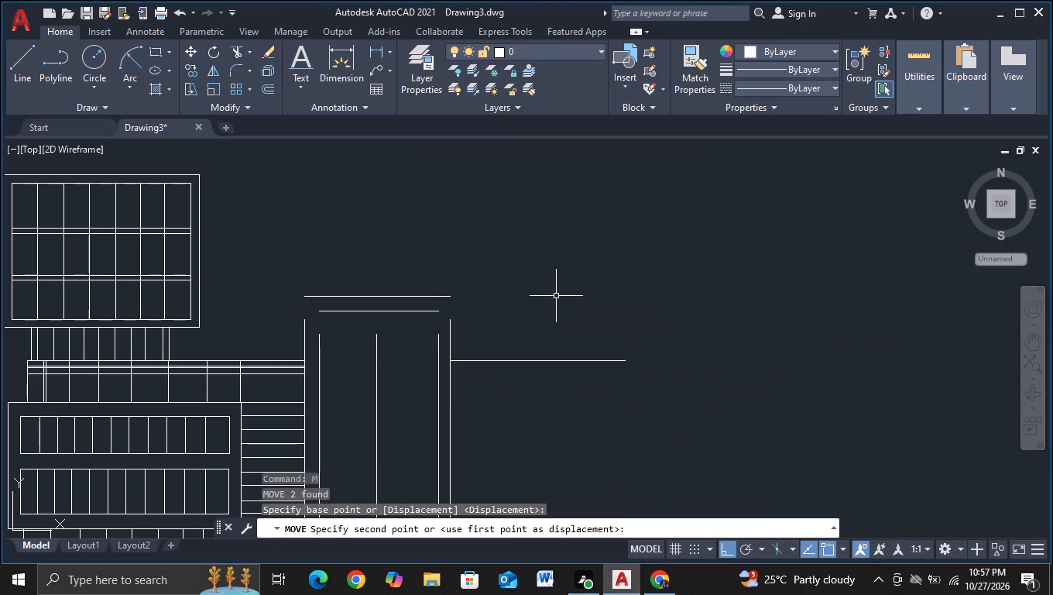
key(Escape)
Extend the divided rectangle's outer sides, inner sides and centre divider up to the raised top edges.
key(e)
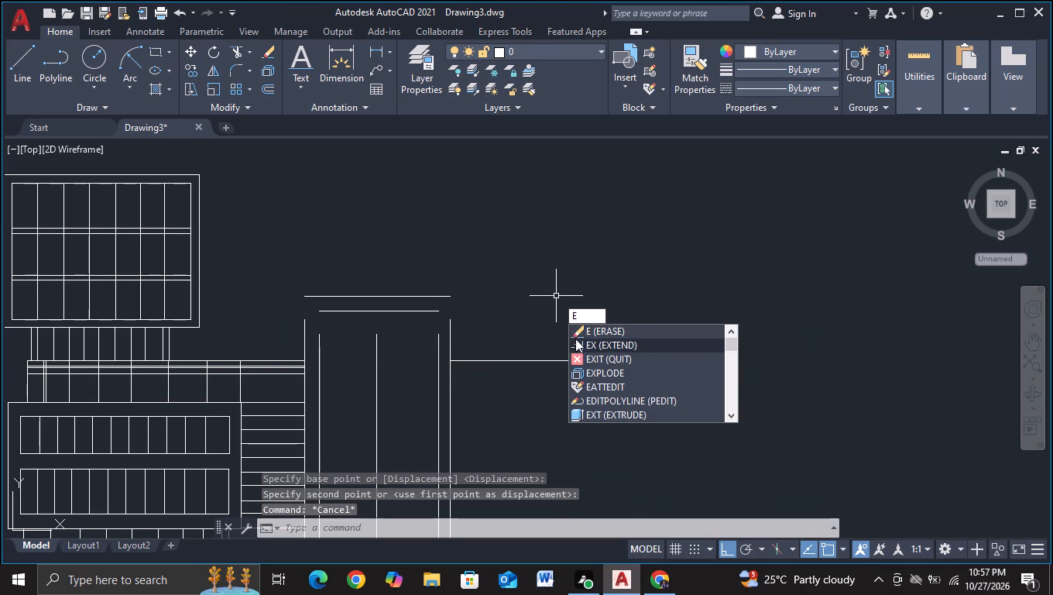
click(571, 349)
click(282, 327)
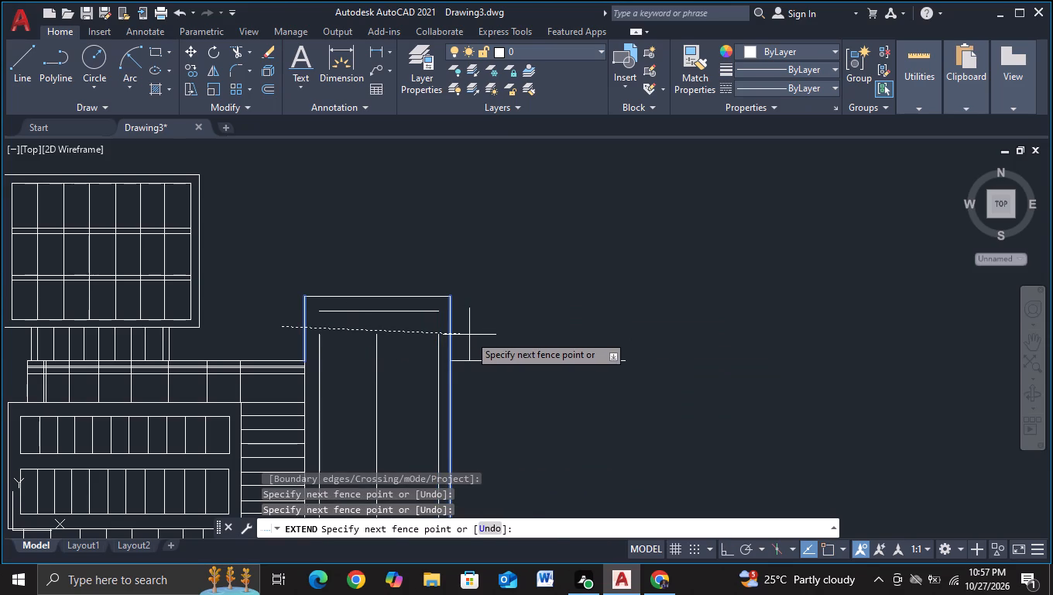
click(469, 335)
click(314, 337)
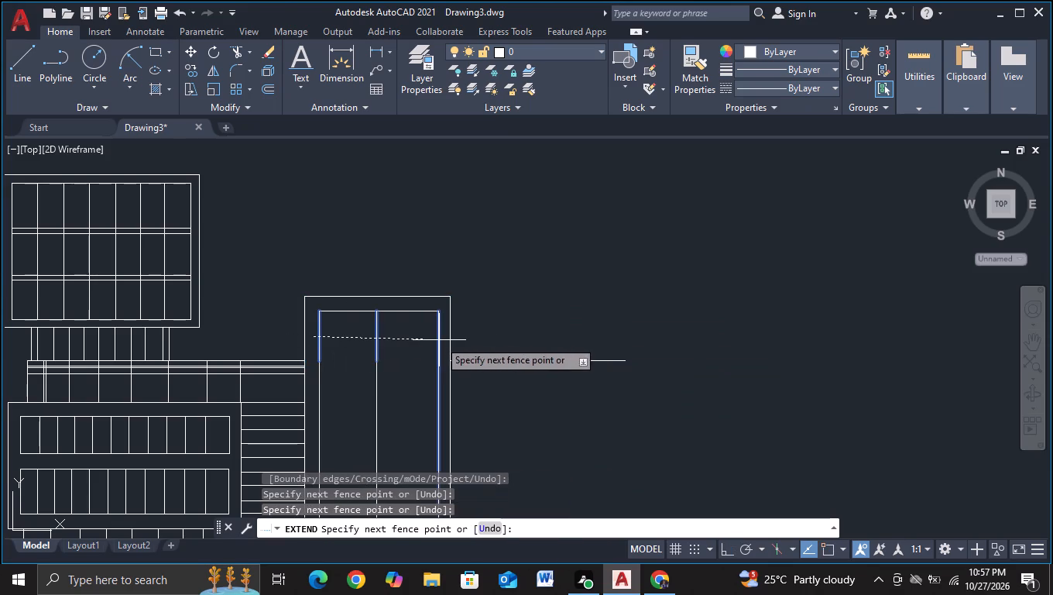
click(439, 340)
key(Escape)
Move the divided rectangle's outer and inner right edges a short distance horizontally to the right.
scroll(599, 308, down, 2)
middle_drag(599, 308, 561, 267)
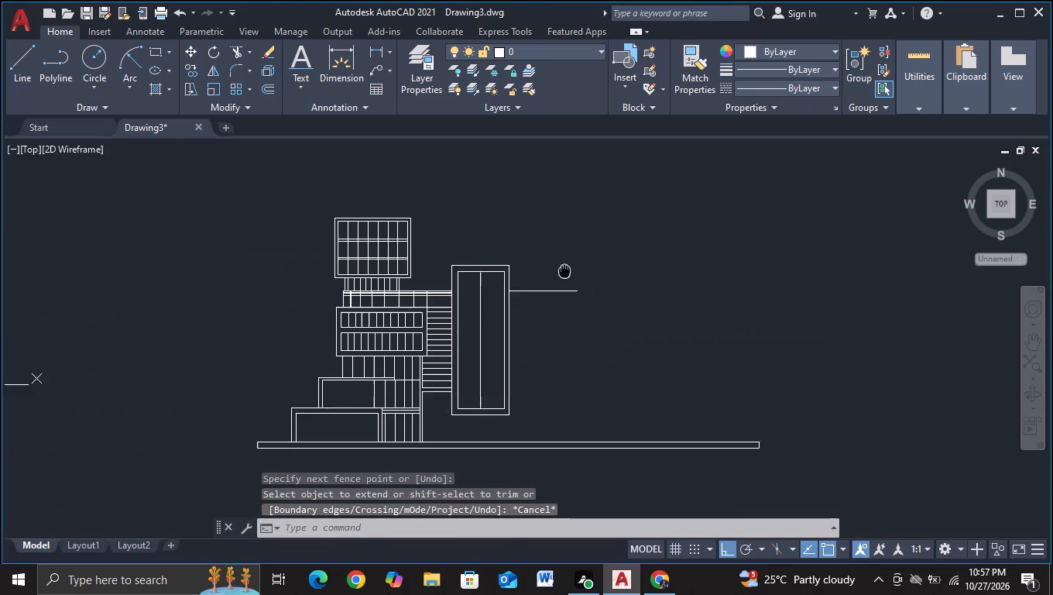
middle_drag(561, 267, 561, 267)
middle_drag(561, 335, 554, 322)
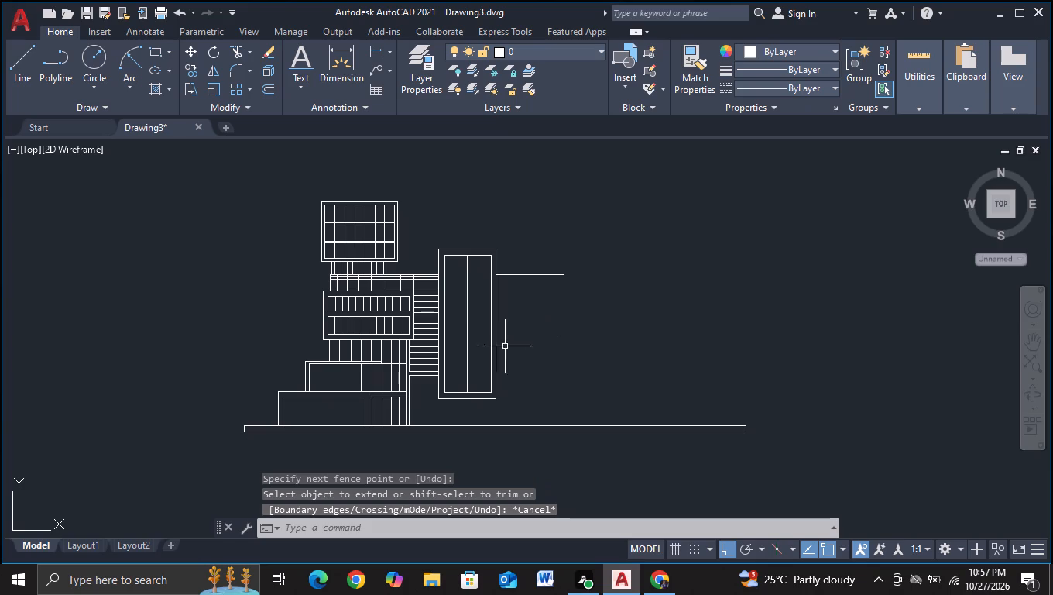
click(481, 321)
click(519, 306)
click(523, 302)
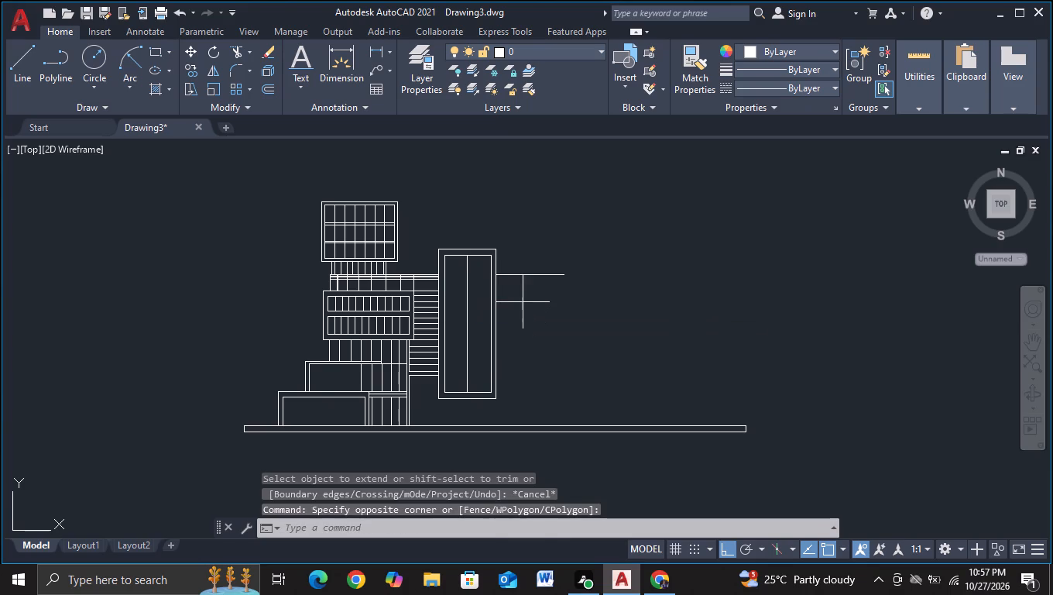
click(478, 318)
click(513, 364)
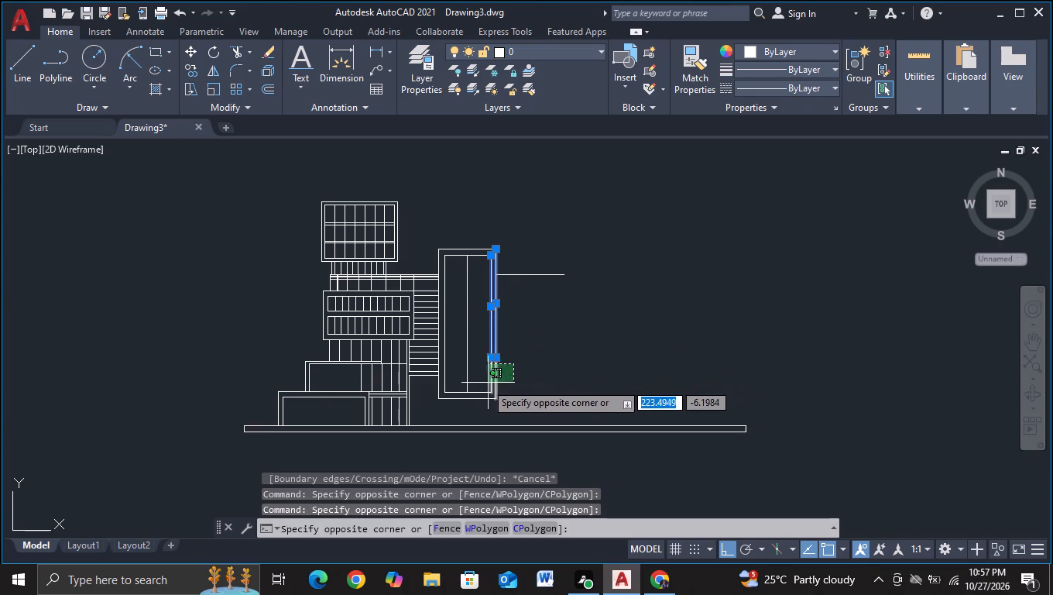
click(484, 383)
key(m)
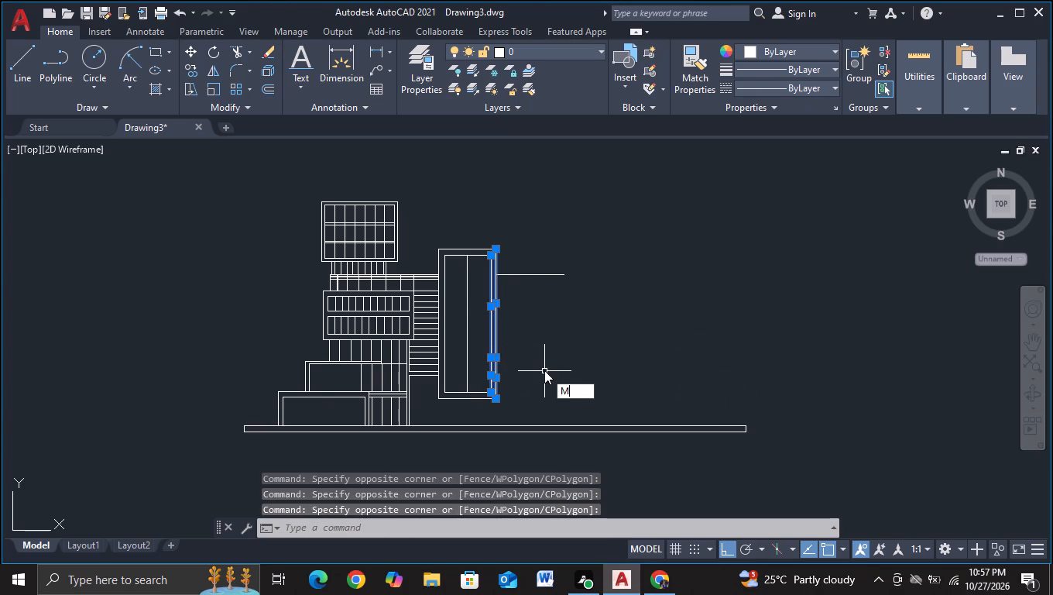
click(581, 401)
click(582, 366)
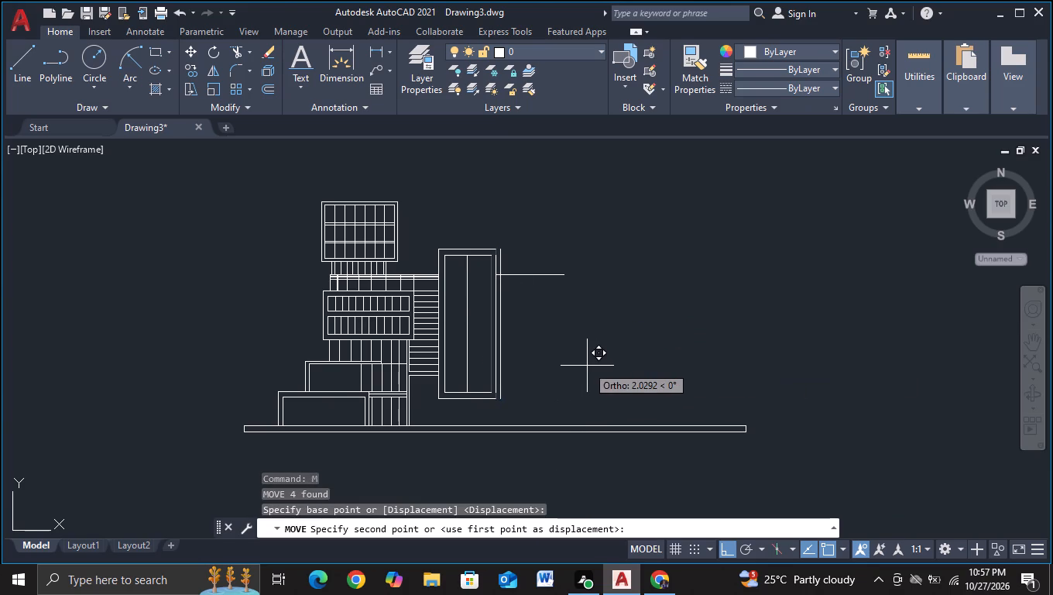
click(591, 366)
key(Escape)
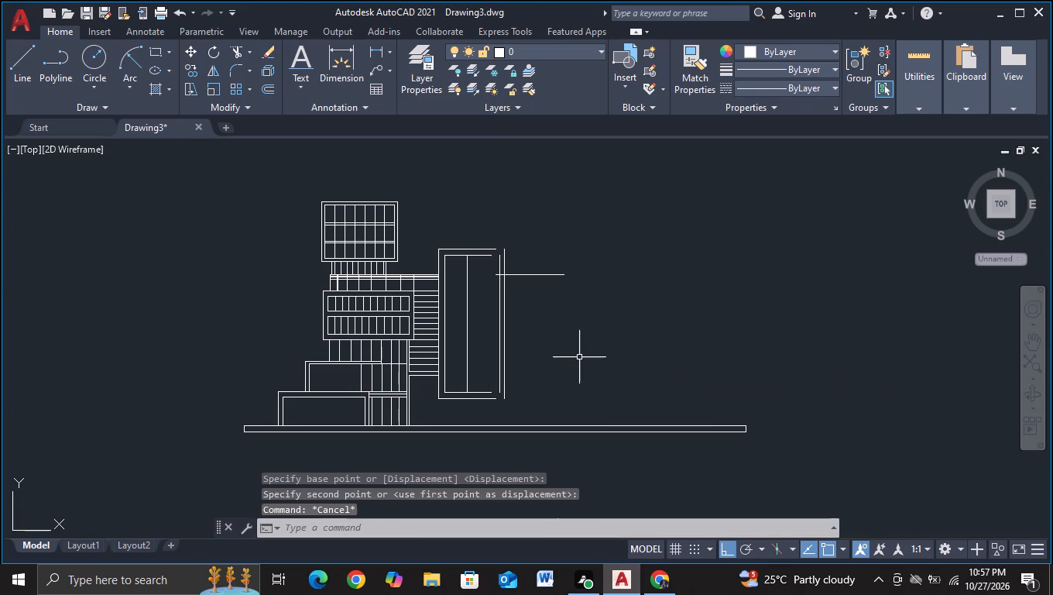
Extend the divided rectangle's outer and inner top and bottom edges to meet its shifted right sides.
key(e)
click(453, 206)
click(485, 239)
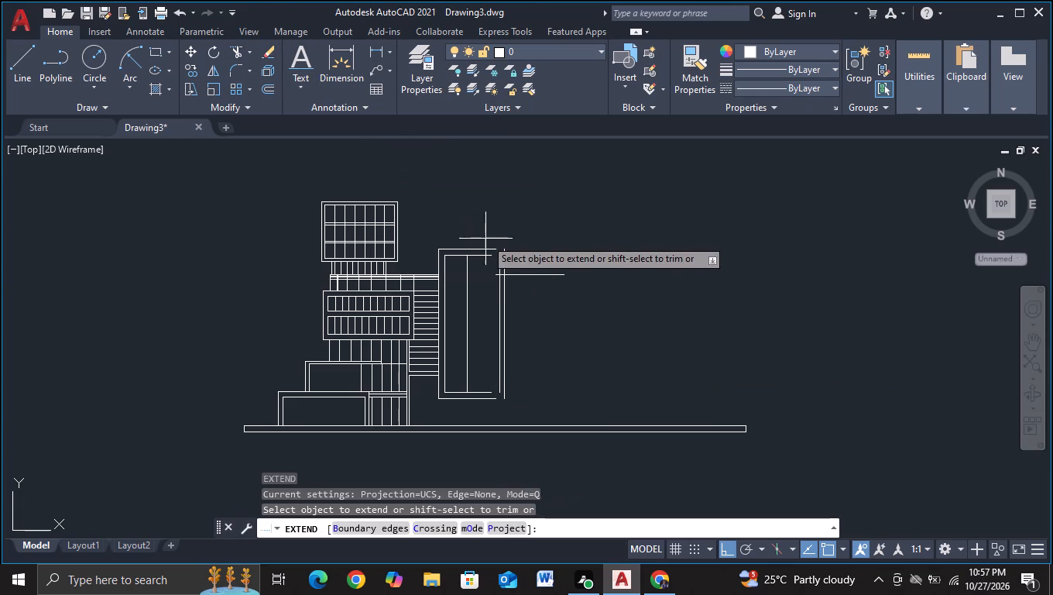
click(486, 267)
click(485, 379)
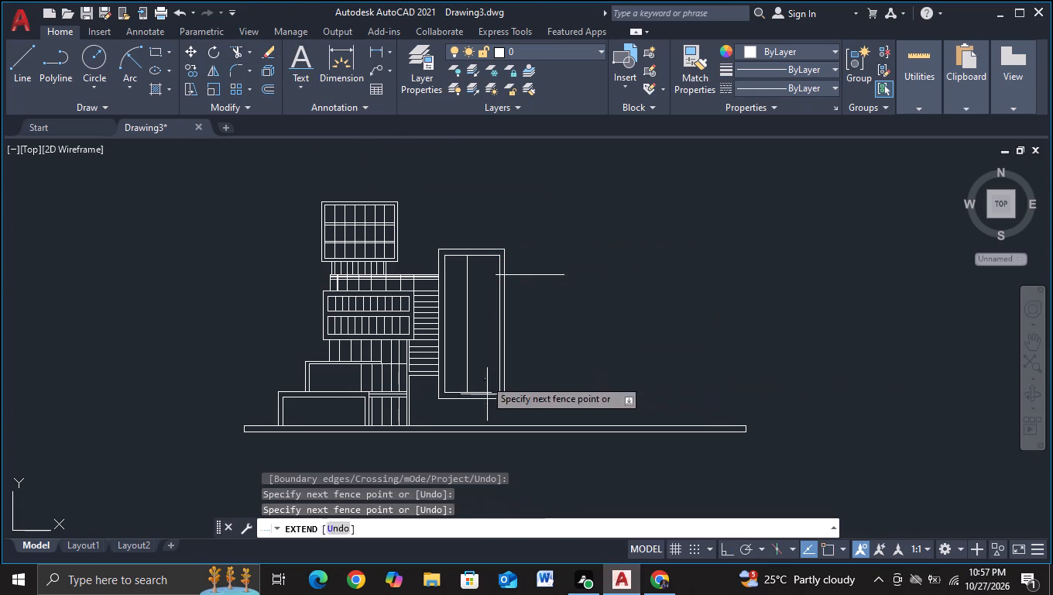
click(489, 404)
key(Escape)
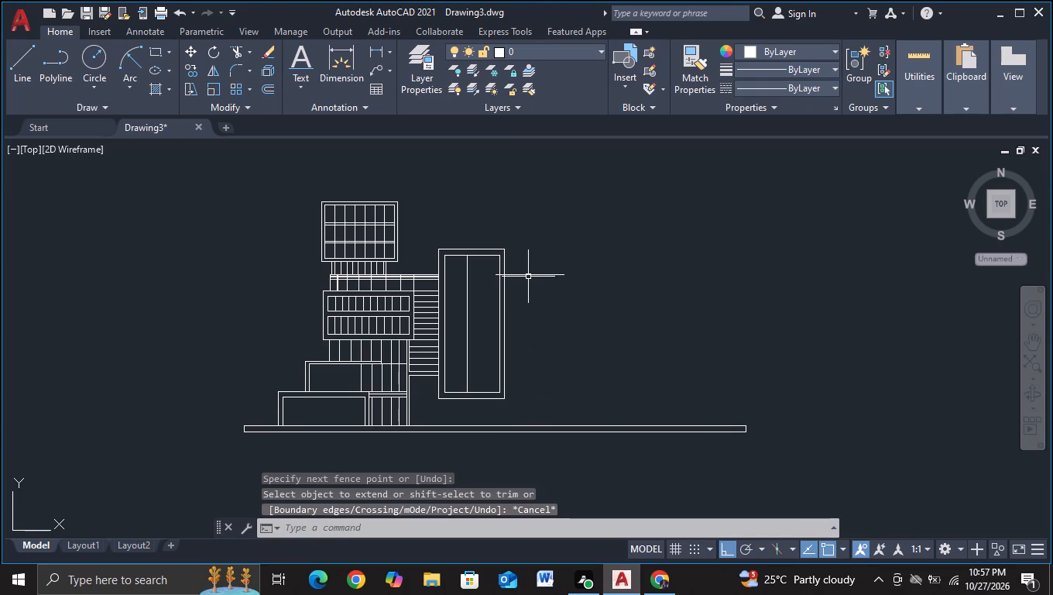
Trim away the parts of the horizontal side line lying inside the divided rectangle's right border.
click(229, 49)
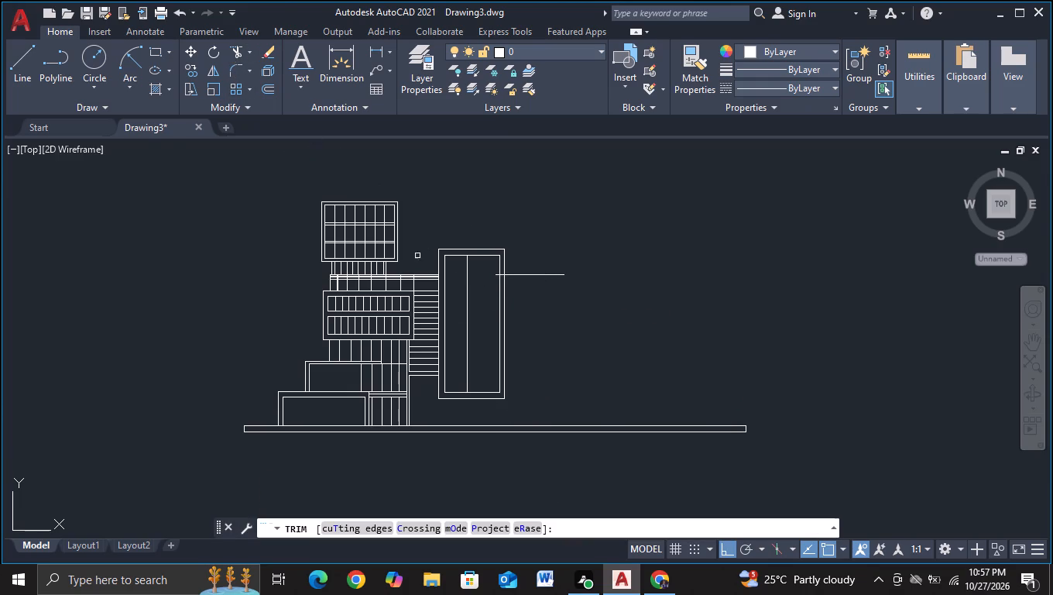
scroll(437, 287, up, 2)
click(581, 257)
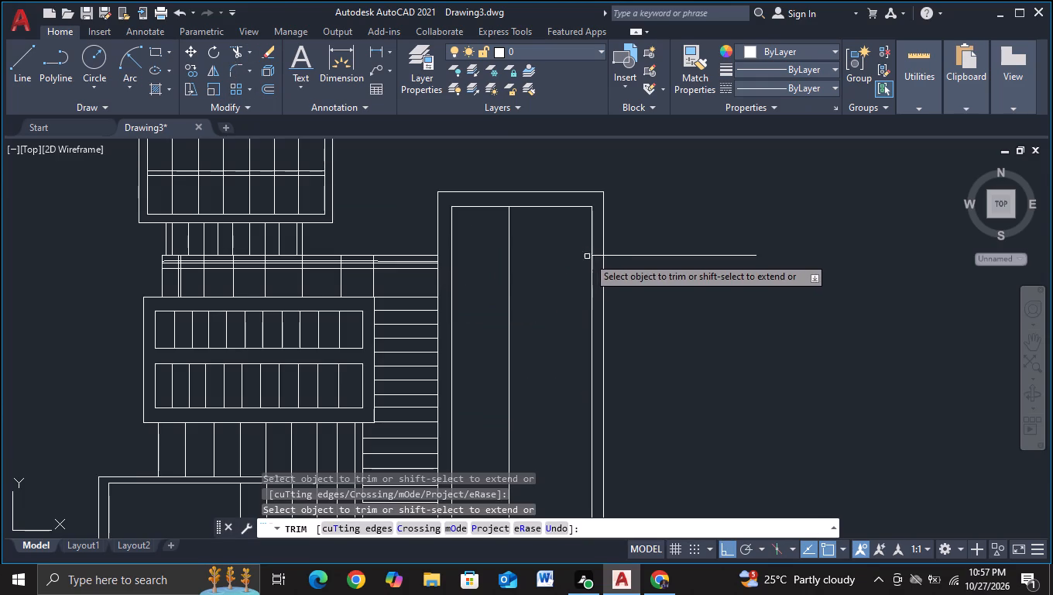
click(592, 256)
key(Escape)
Move both segments of the divided rectangle's centre divider about 1.7 units horizontally to the right.
click(491, 260)
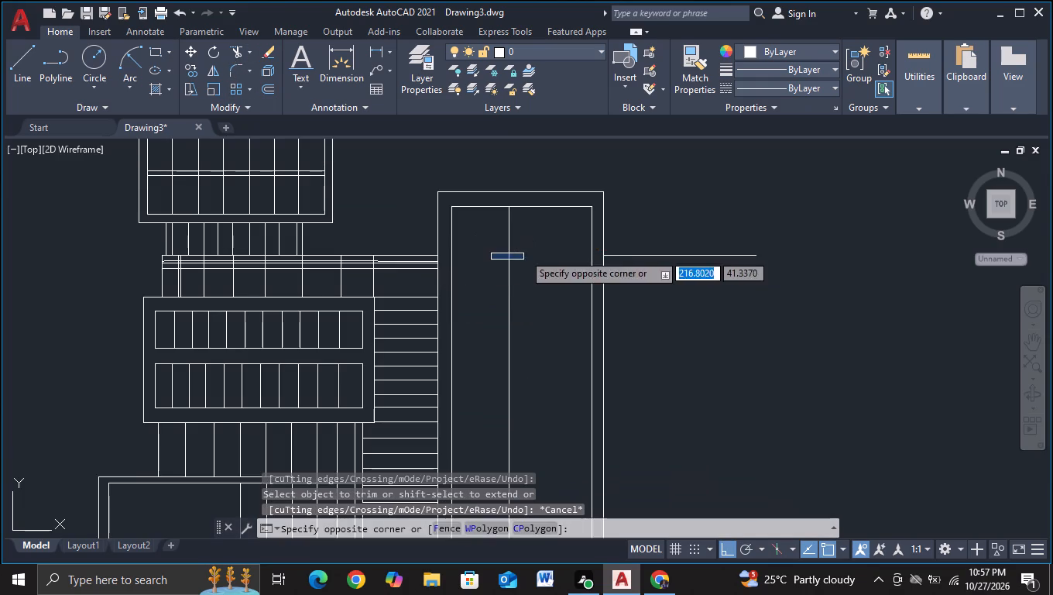
double_click(523, 253)
click(511, 268)
click(490, 275)
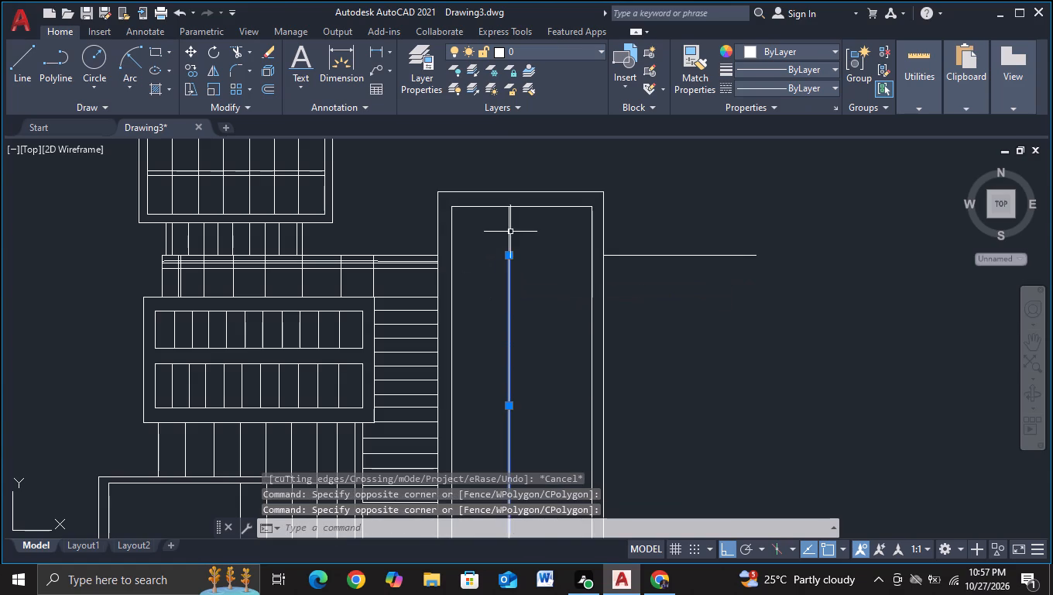
click(513, 232)
click(504, 237)
middle_drag(471, 380, 467, 294)
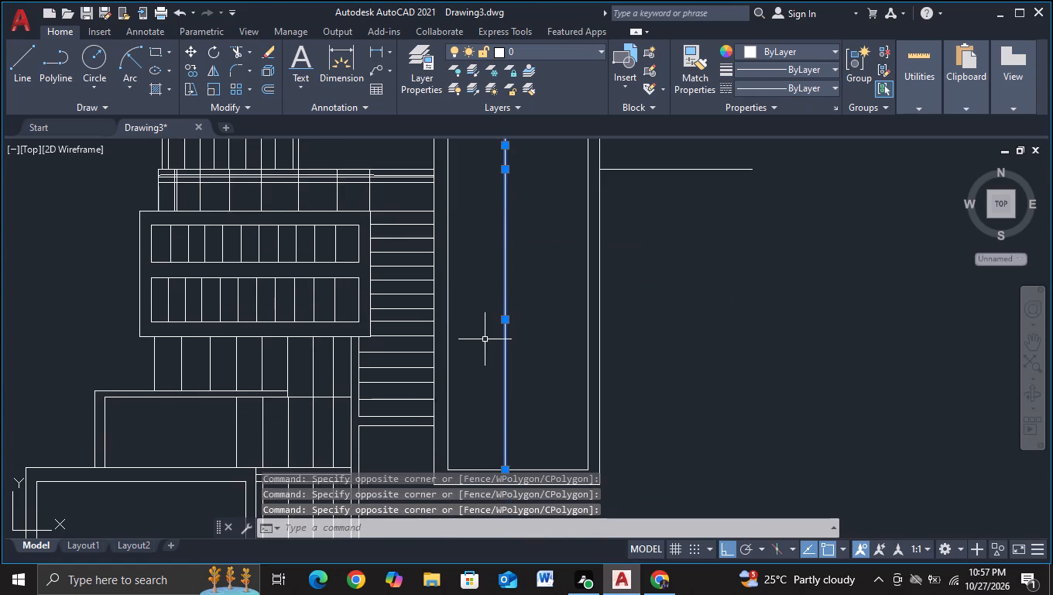
scroll(486, 342, down, 1)
key(m)
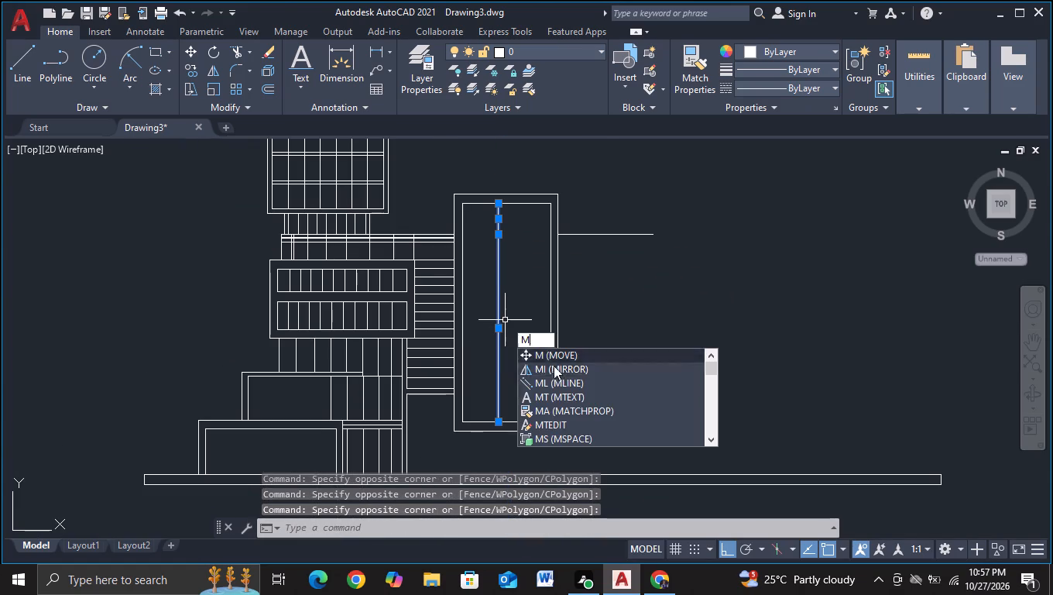
click(561, 358)
click(627, 347)
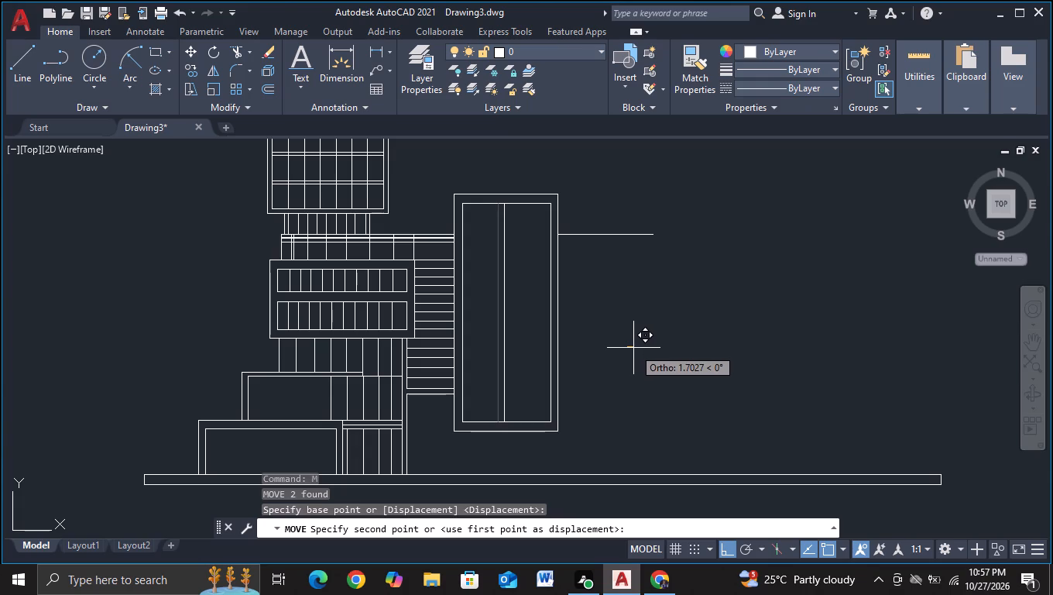
click(633, 348)
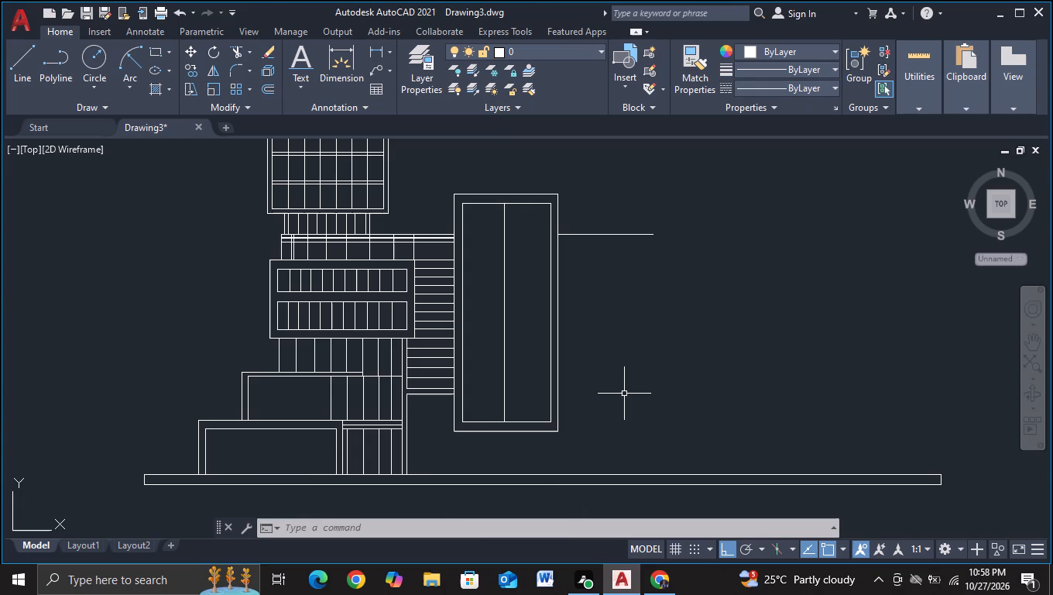
Copy the horizontal side line straight down 15 times as closely spaced rungs, the lowest about 43 units below the original.
middle_drag(624, 394, 361, 353)
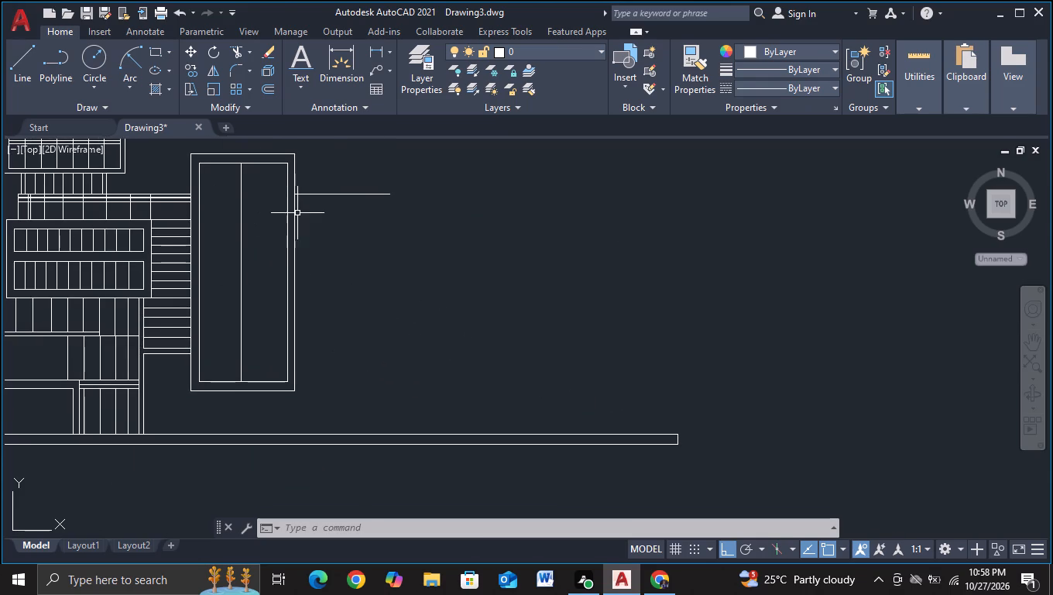
click(318, 193)
key(c)
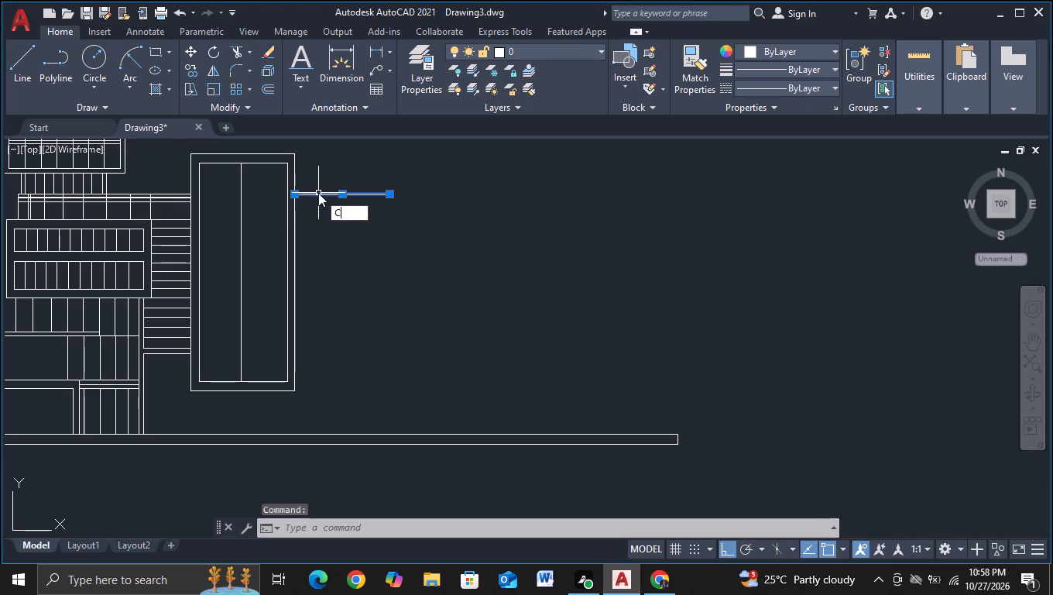
double_click(409, 239)
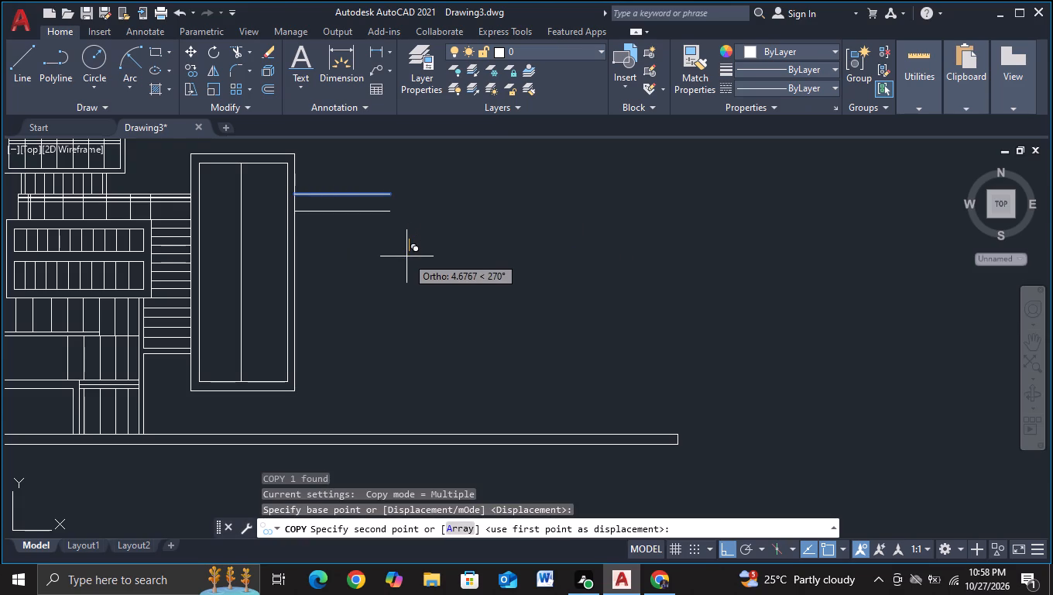
click(408, 249)
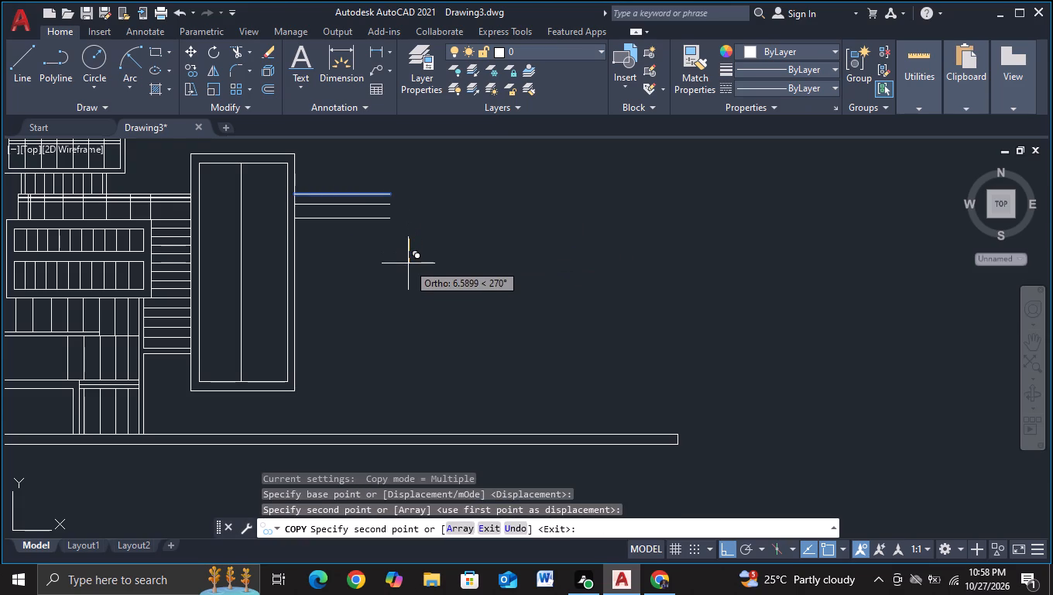
click(408, 259)
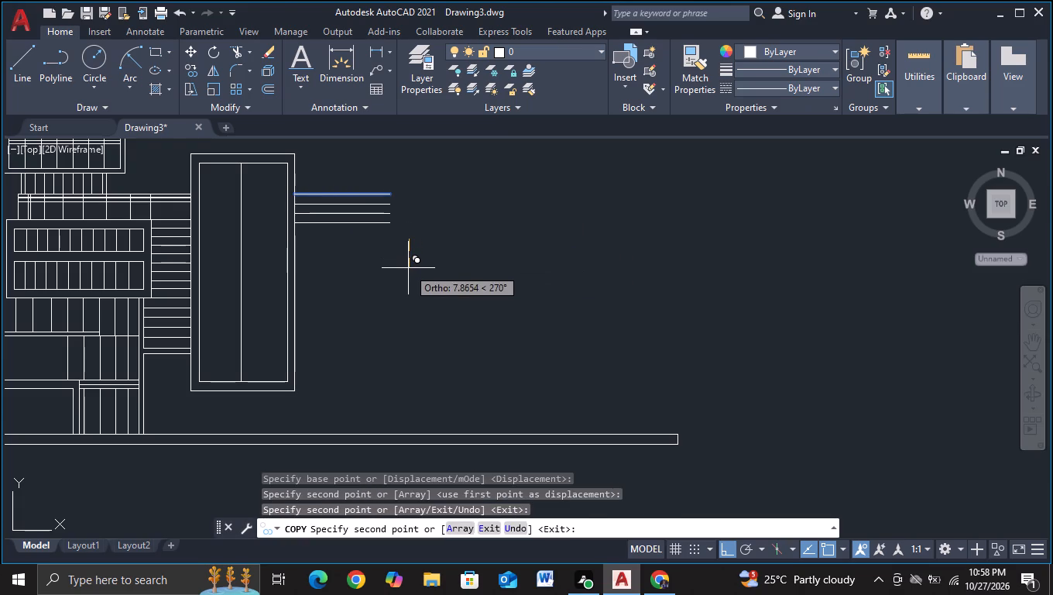
click(408, 268)
click(410, 277)
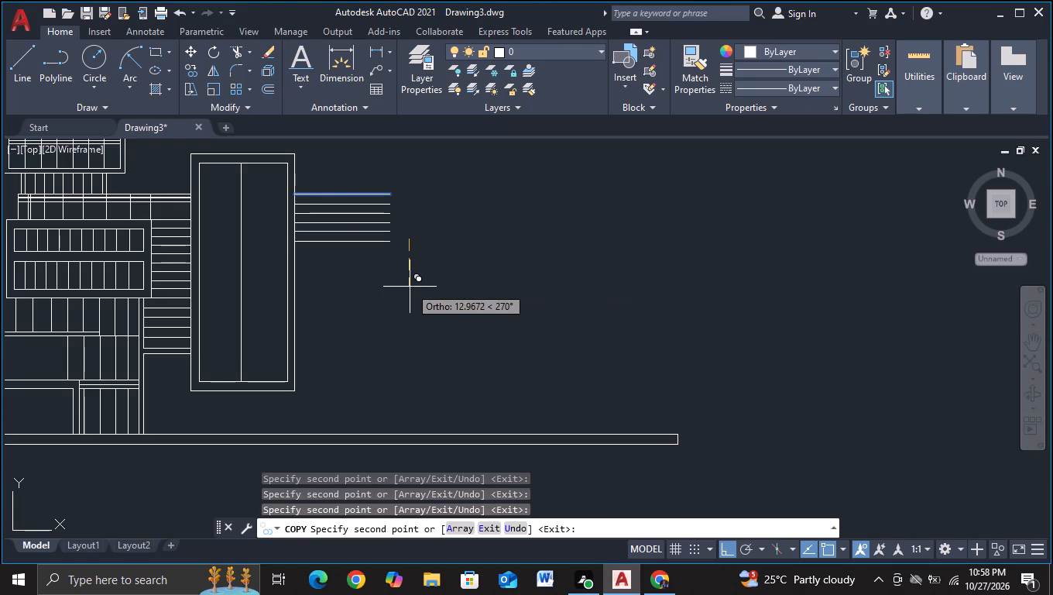
click(410, 287)
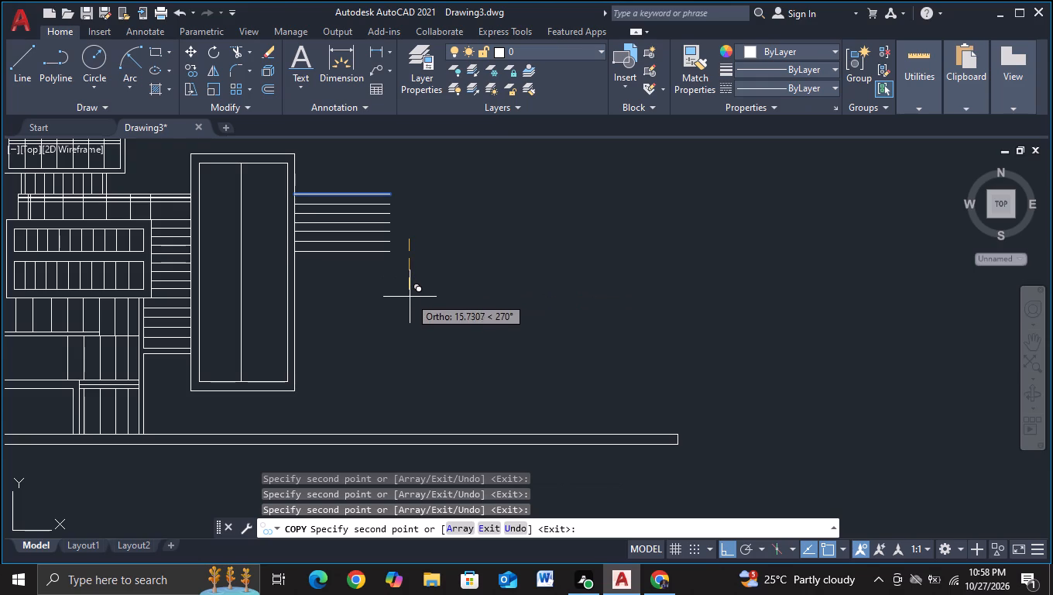
click(410, 294)
click(406, 306)
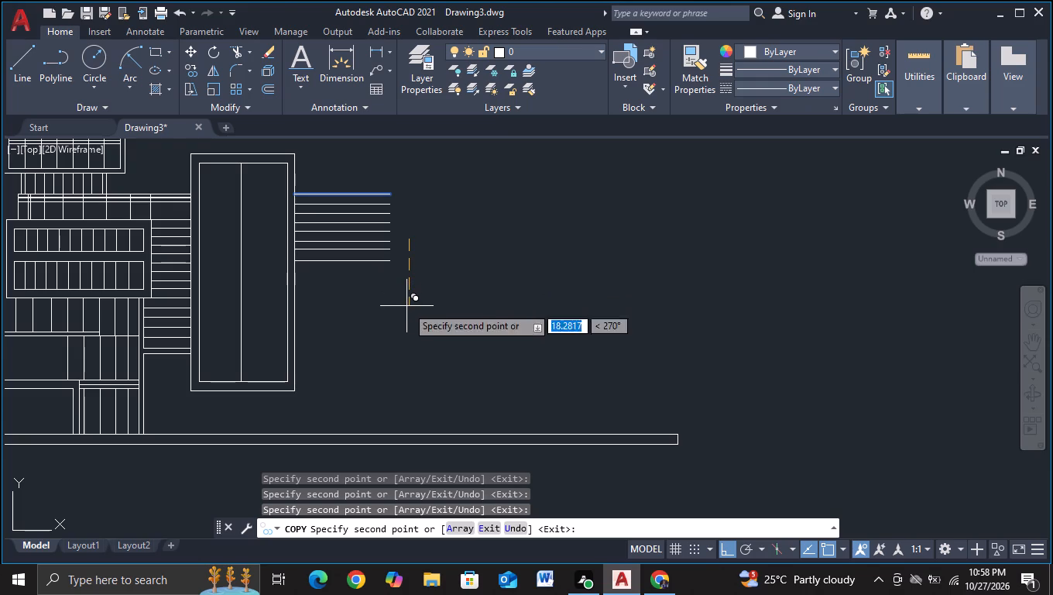
click(403, 316)
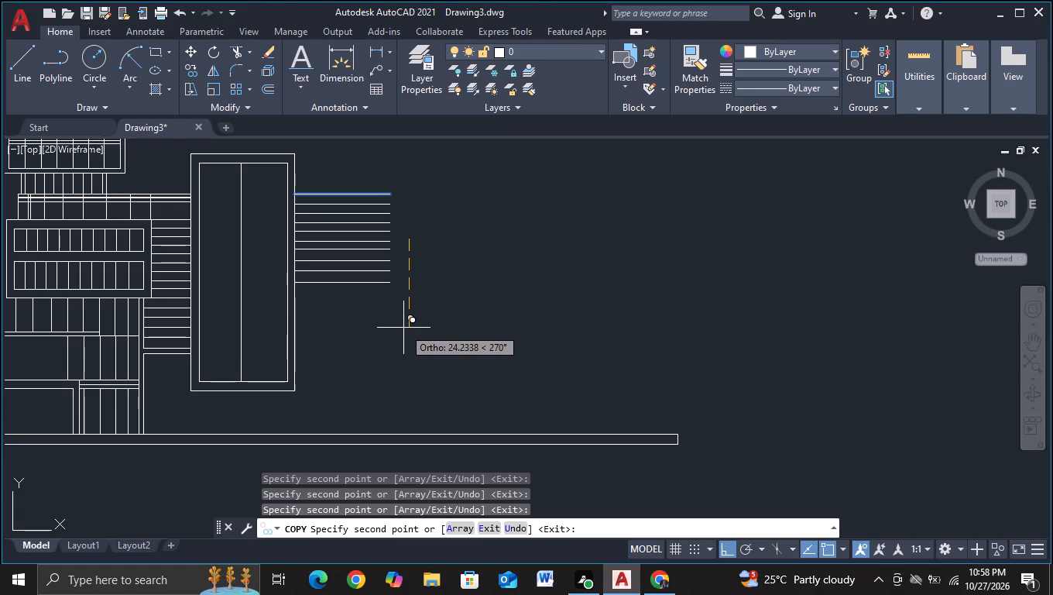
click(403, 328)
click(404, 341)
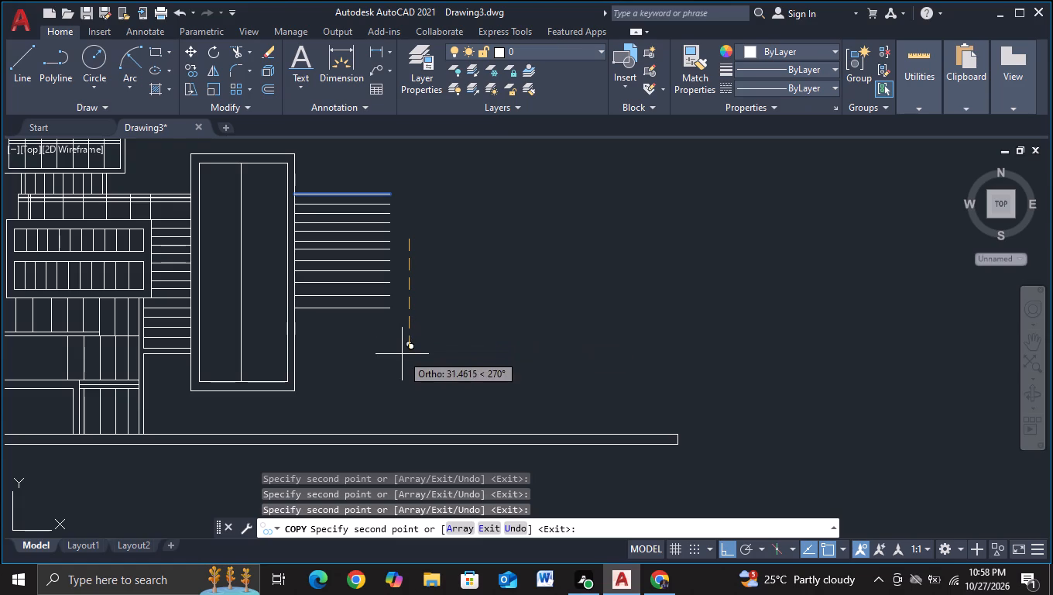
click(402, 354)
click(399, 366)
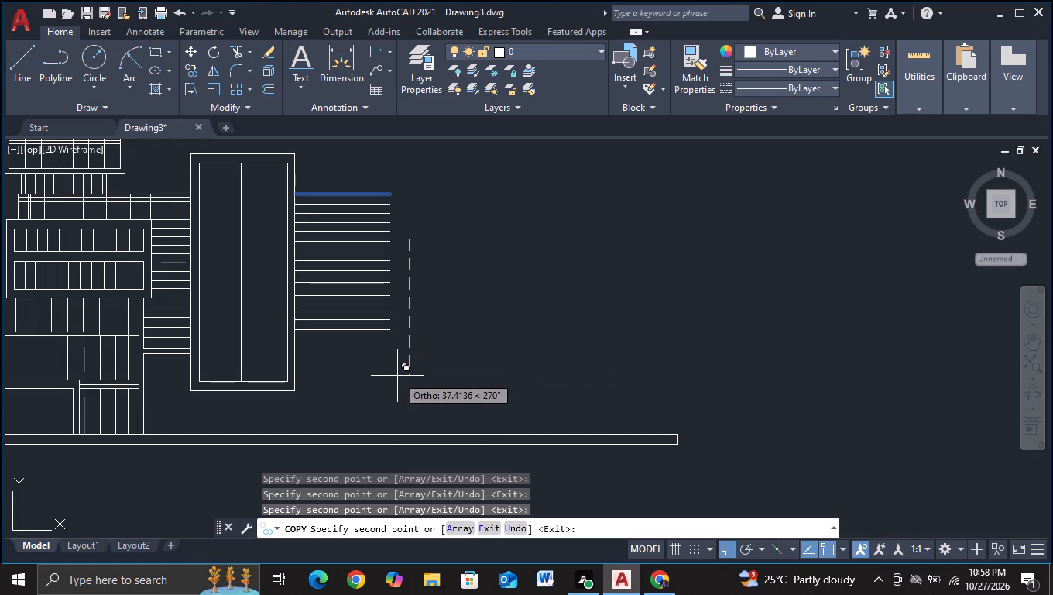
click(397, 376)
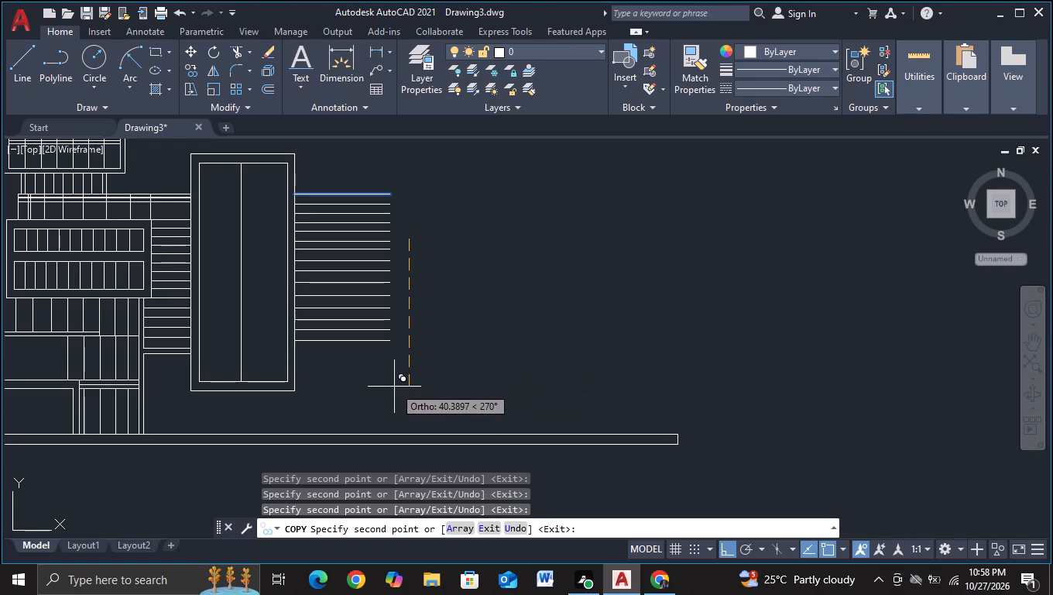
click(394, 387)
click(393, 396)
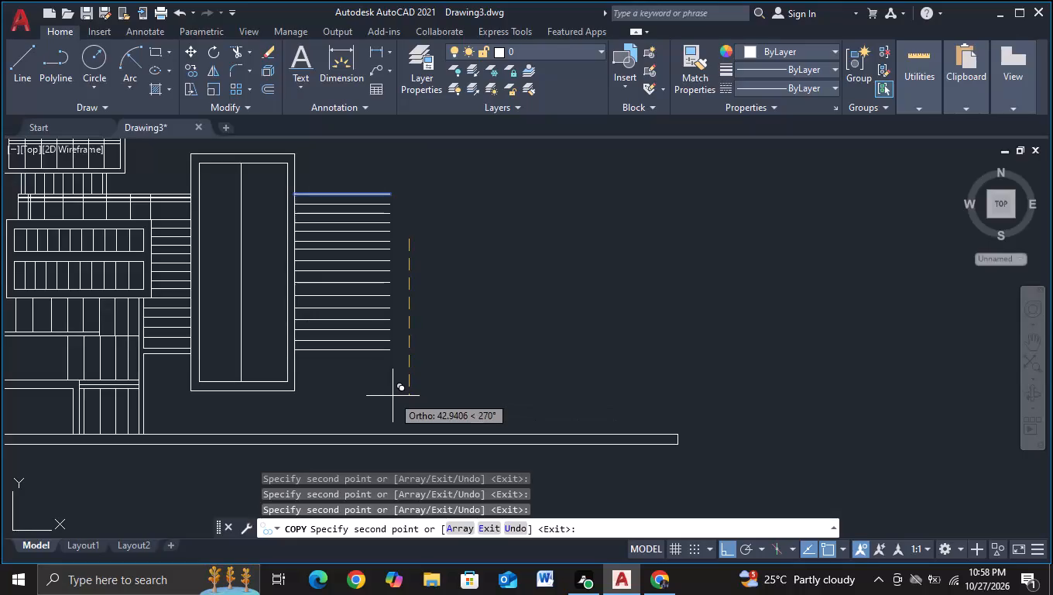
key(Escape)
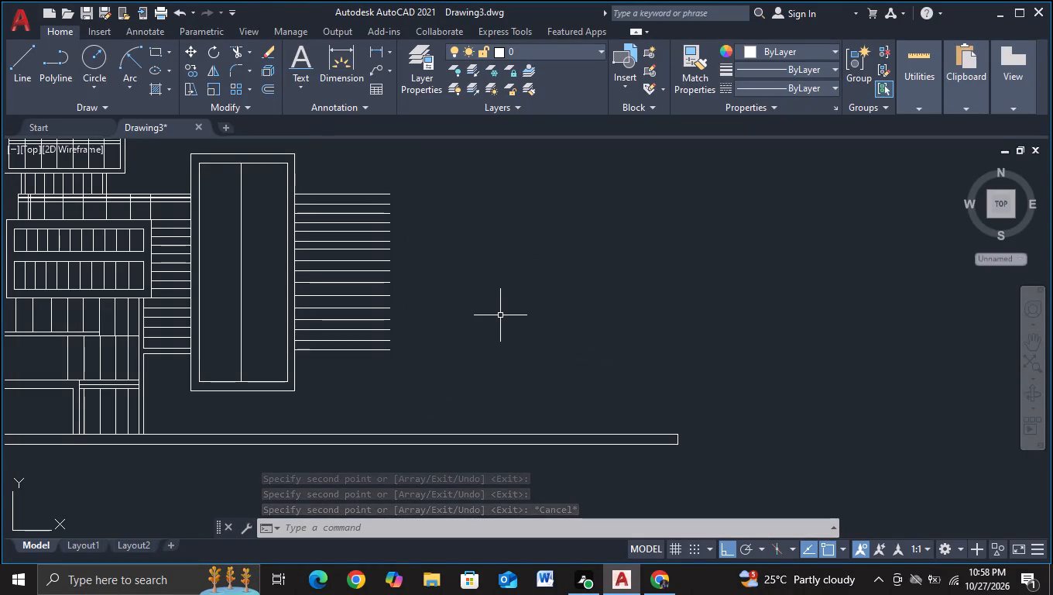
Copy the short horizontal line beneath the rungs, between the support column and the divided rectangle, a short distance straight down.
middle_drag(503, 319, 568, 282)
middle_drag(510, 352, 561, 302)
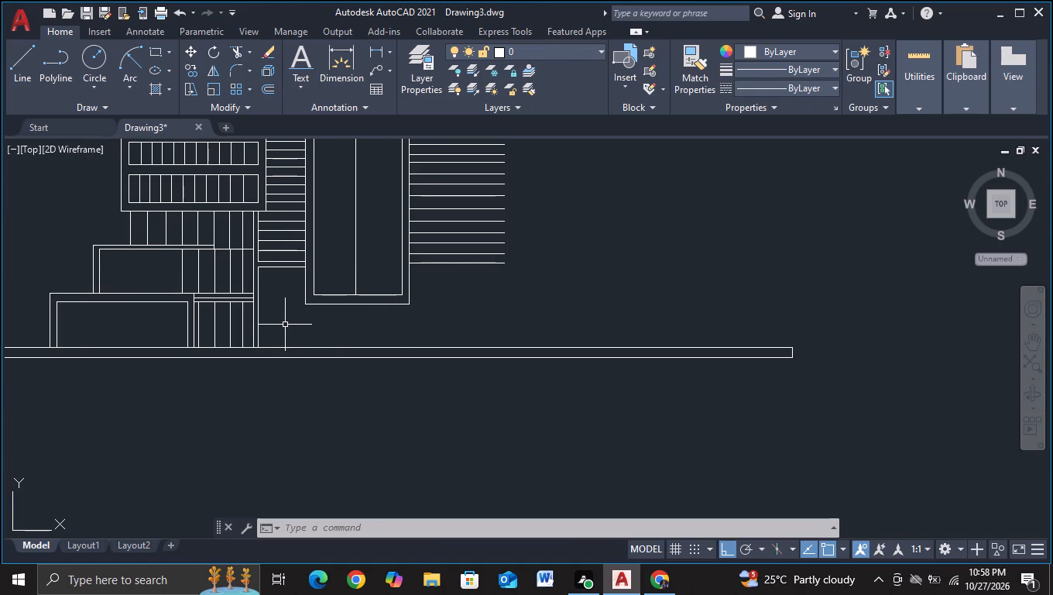
click(284, 268)
key(c)
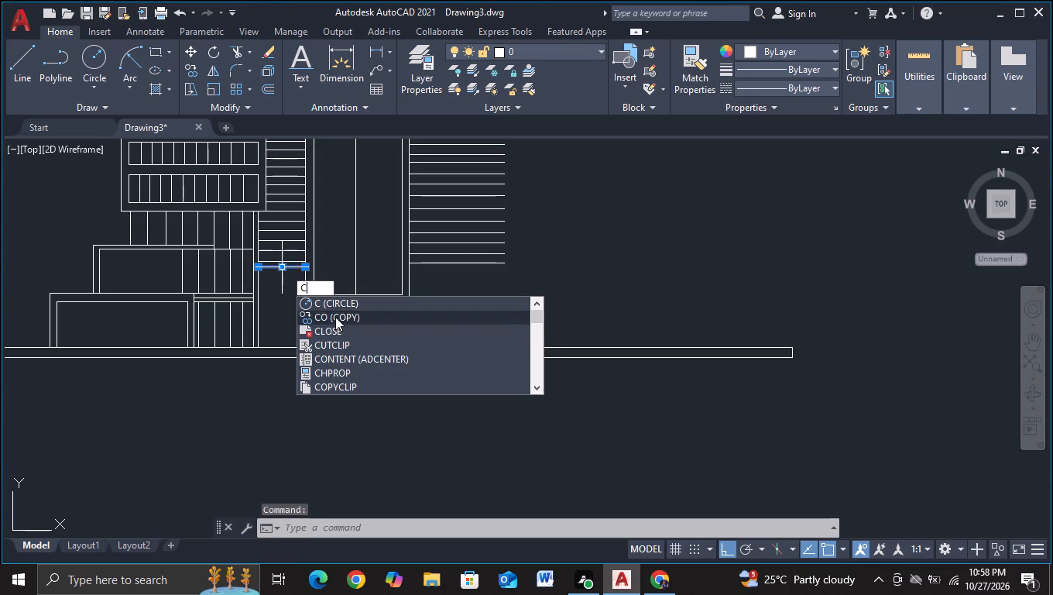
double_click(335, 317)
click(335, 327)
key(Escape)
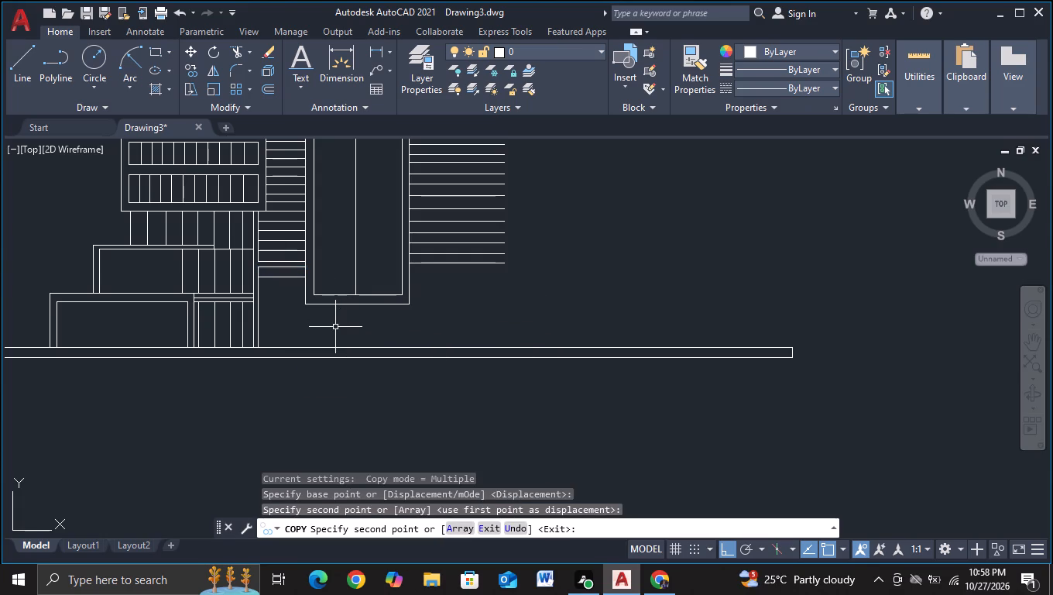
Draw a line about 26 units rightward from the divided rectangle's side, level with the copied line, continuing straight down past the base strip.
middle_drag(335, 327, 340, 313)
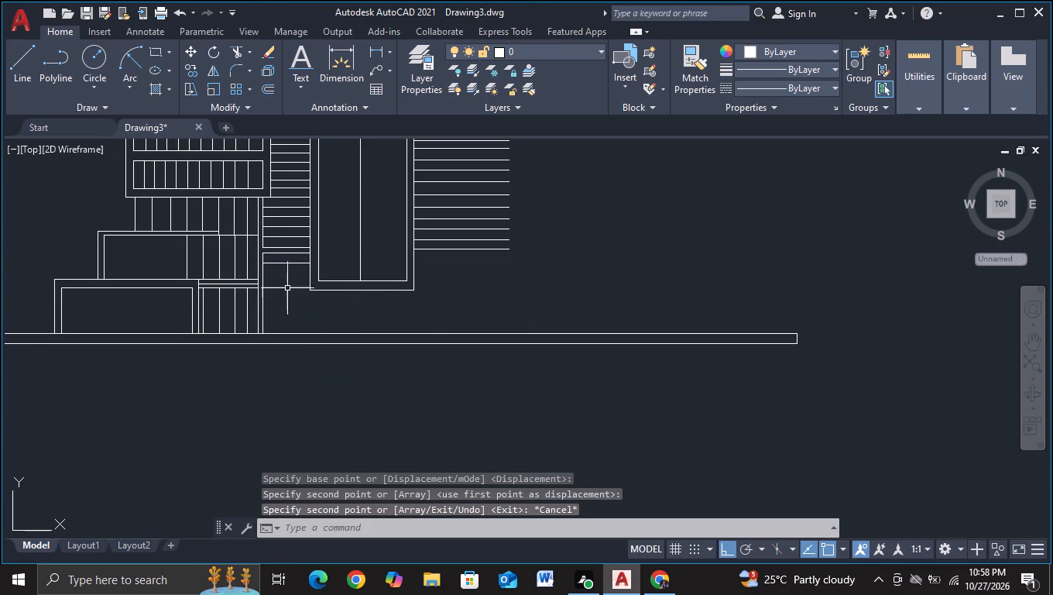
click(17, 75)
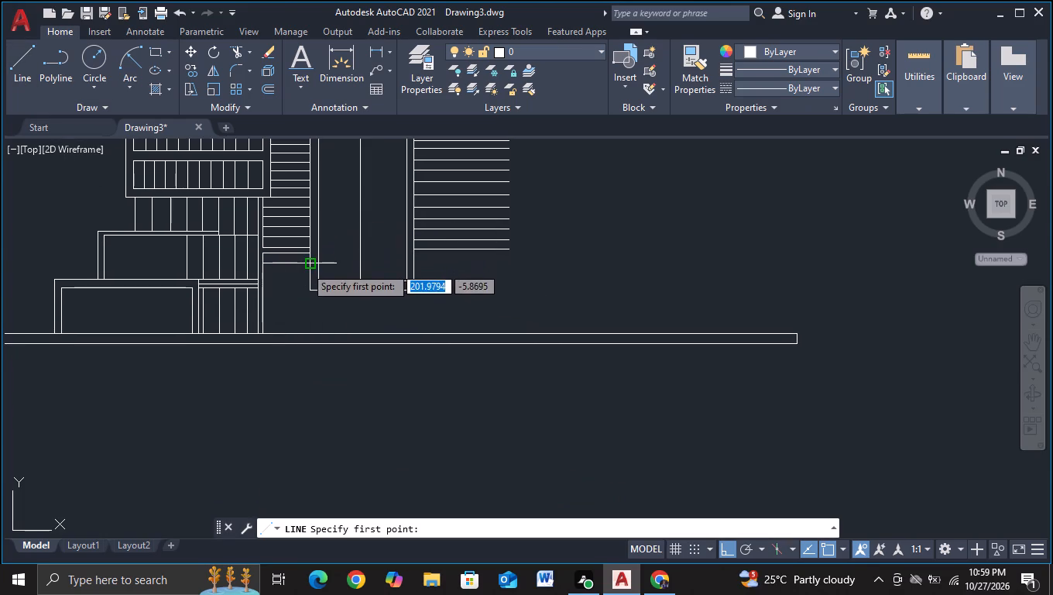
click(417, 268)
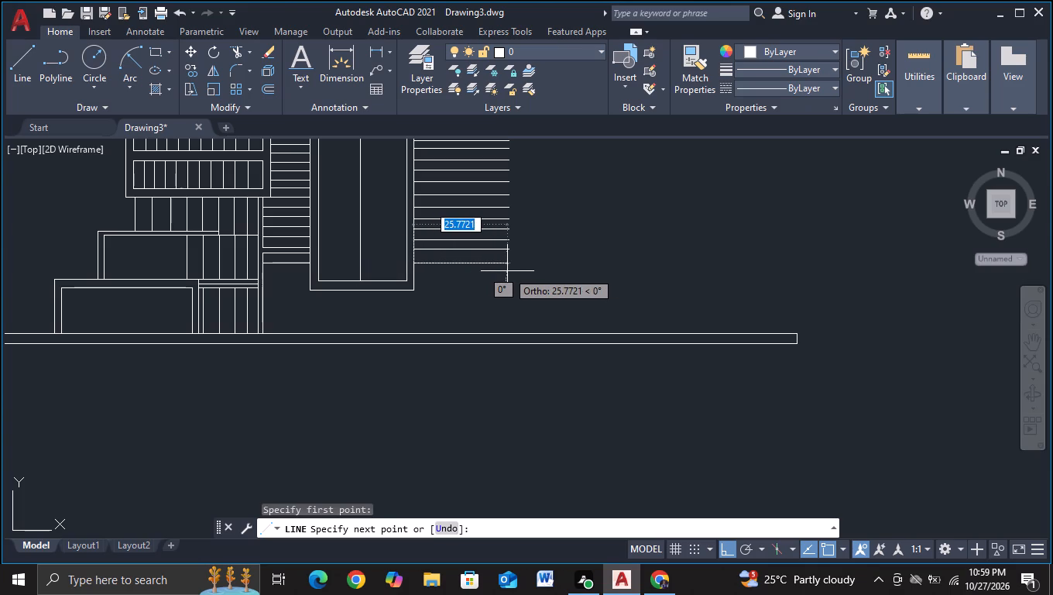
click(507, 271)
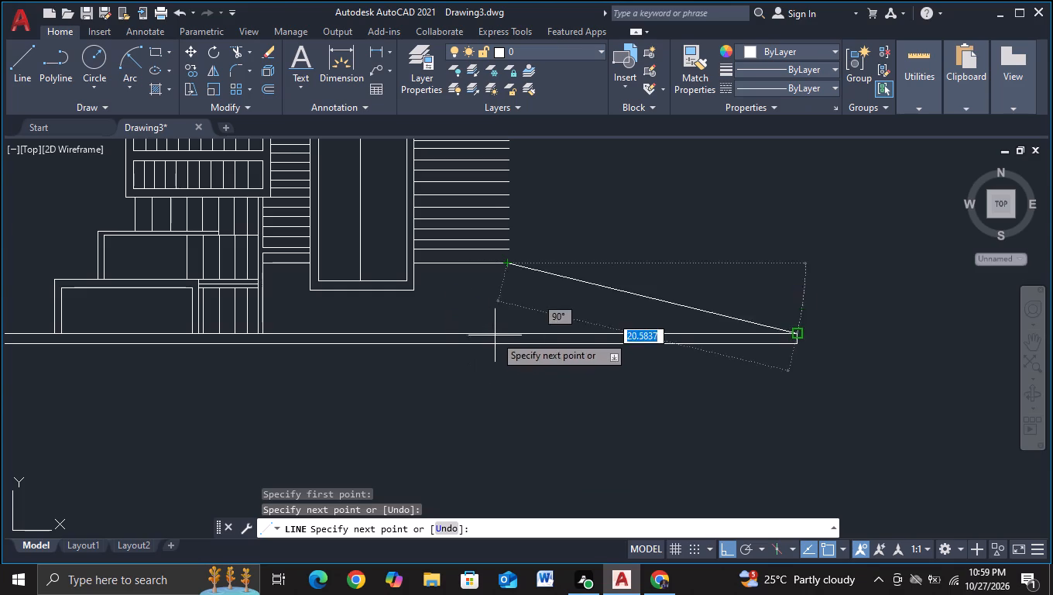
scroll(496, 335, up, 2)
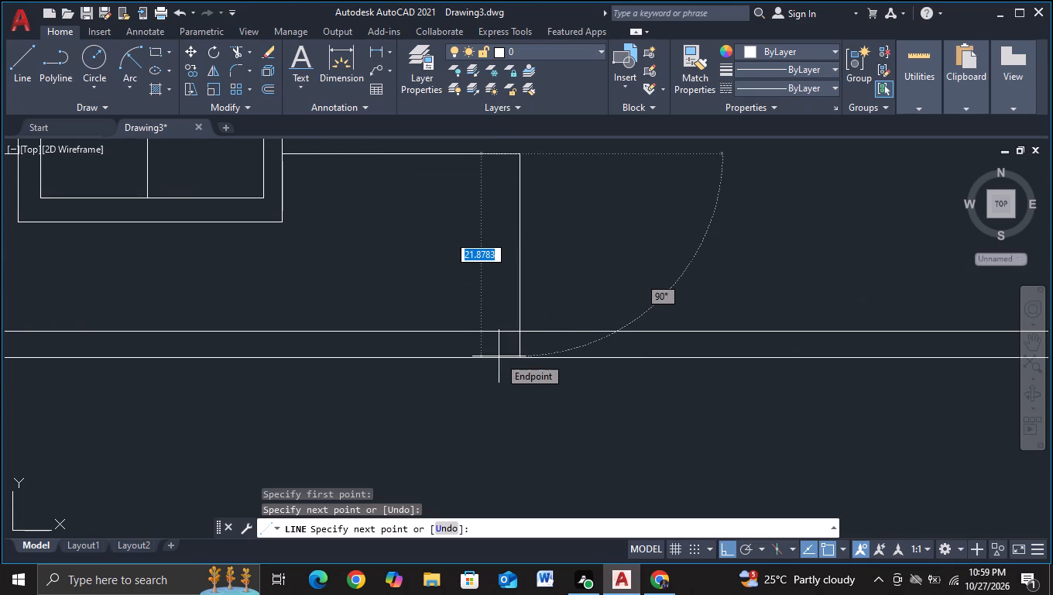
click(502, 411)
key(Escape)
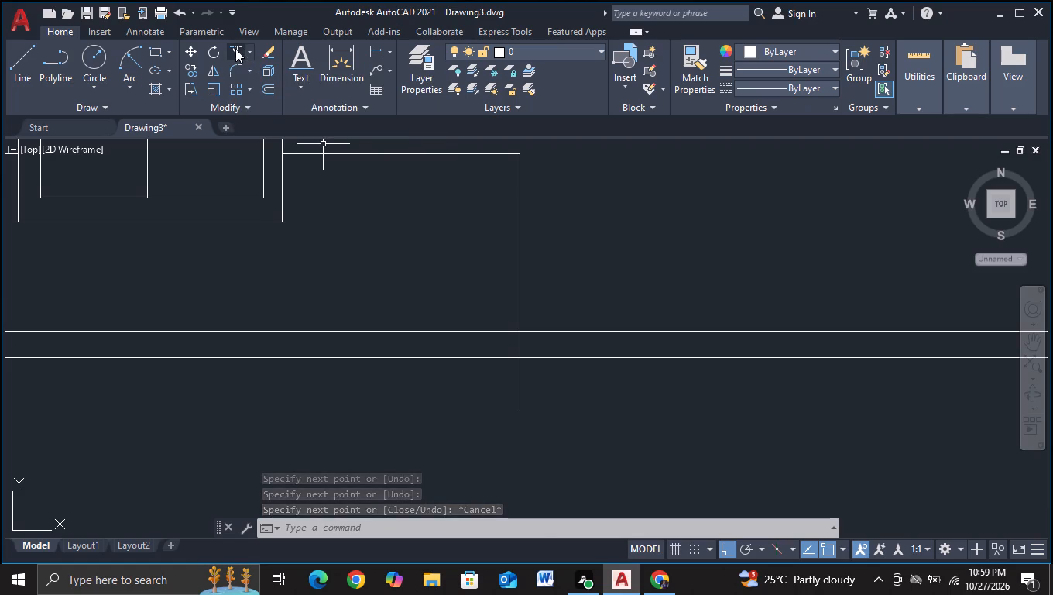
Trim the new vertical line beside the divided rectangle back to the base strip's upper edge.
click(235, 49)
drag(494, 385, 509, 387)
click(529, 380)
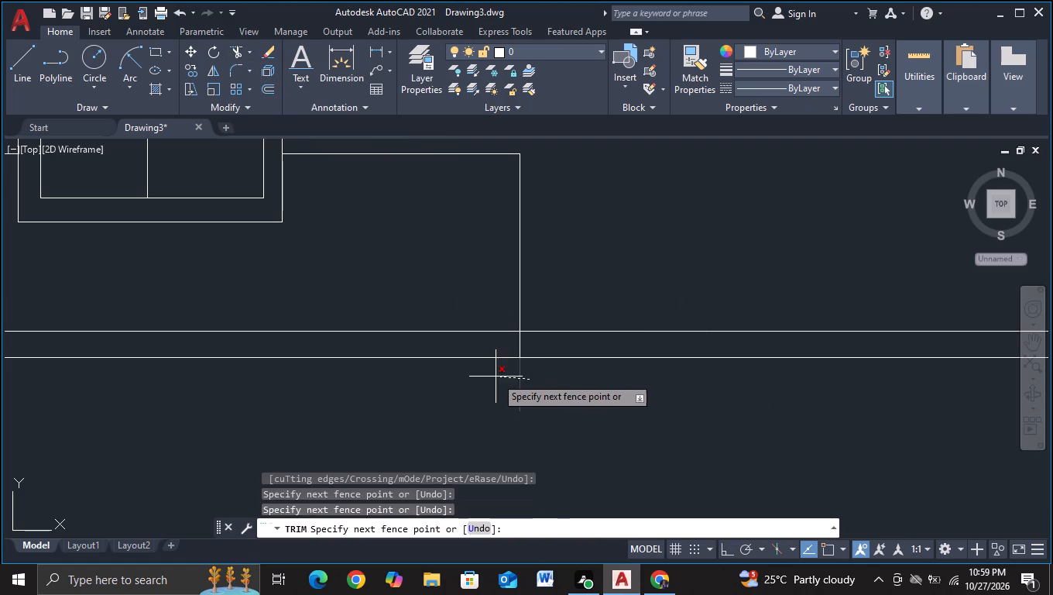
click(496, 377)
click(544, 335)
click(492, 350)
scroll(445, 260, down, 1)
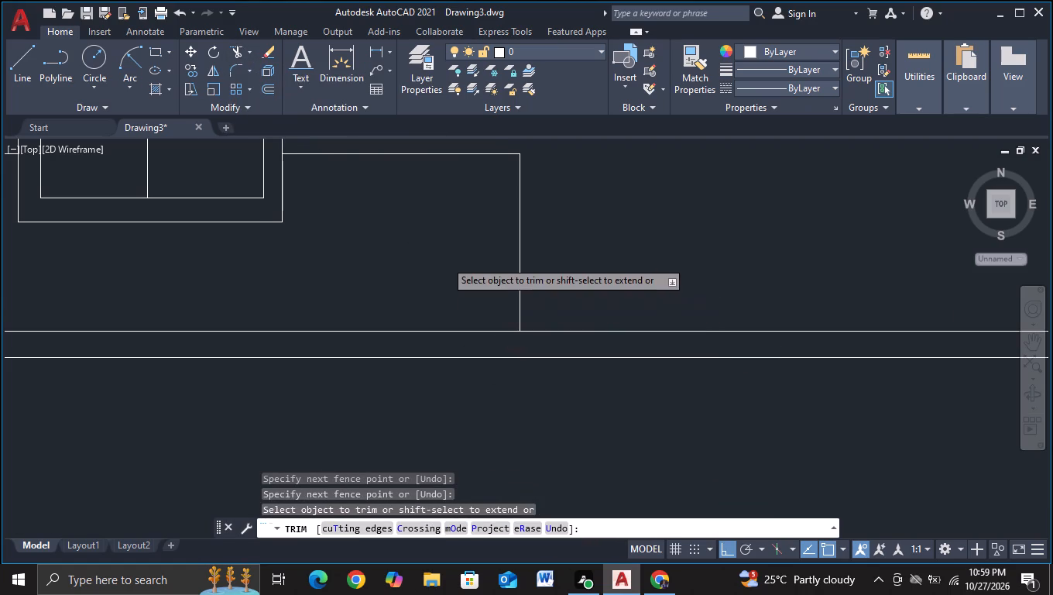
middle_drag(444, 262, 634, 264)
middle_drag(540, 256, 492, 311)
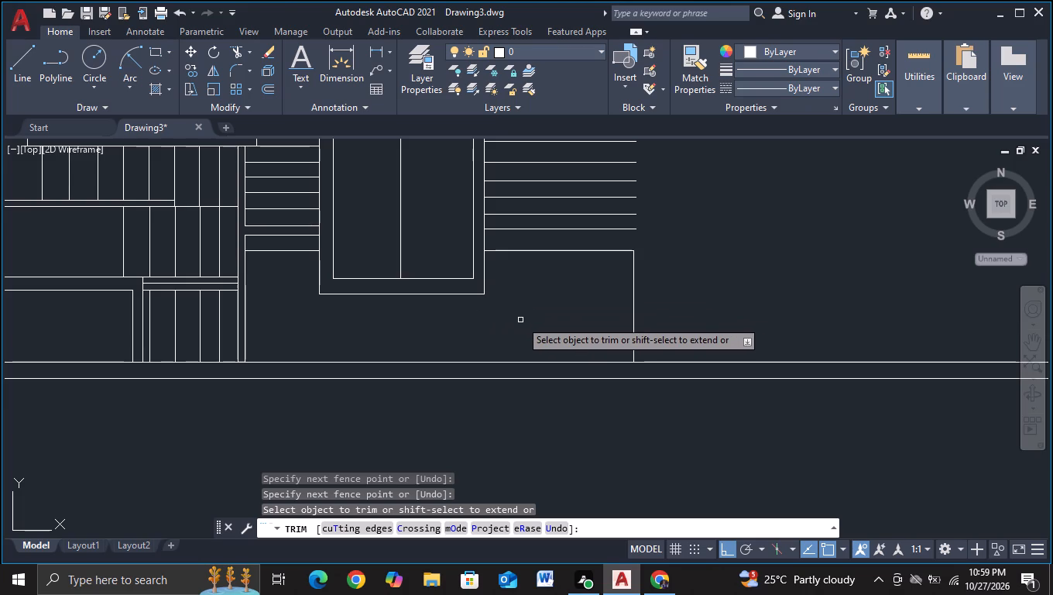
middle_drag(578, 301, 584, 359)
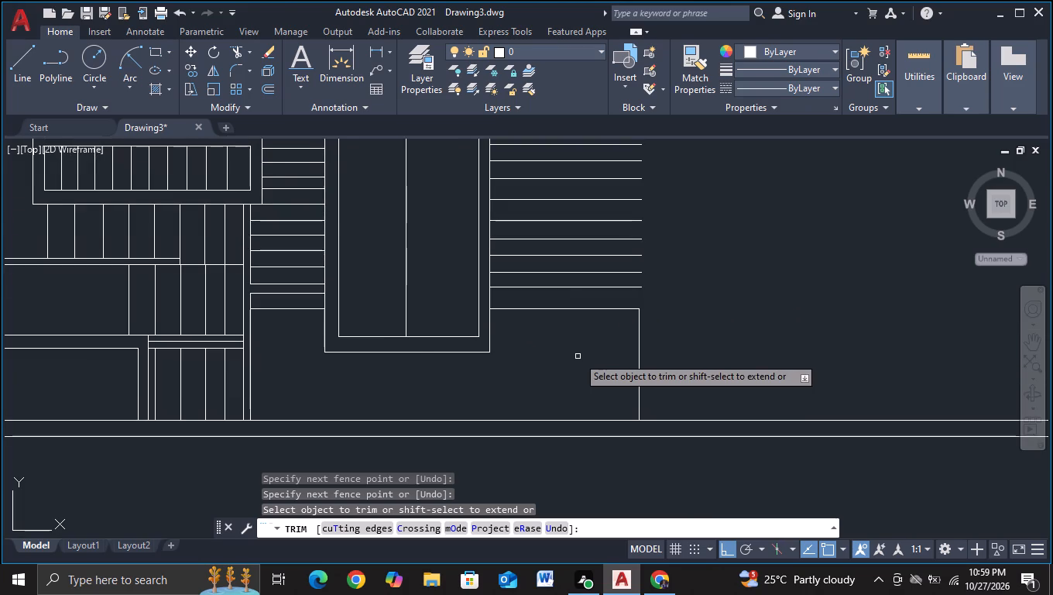
scroll(578, 356, down, 1)
middle_drag(799, 322, 643, 373)
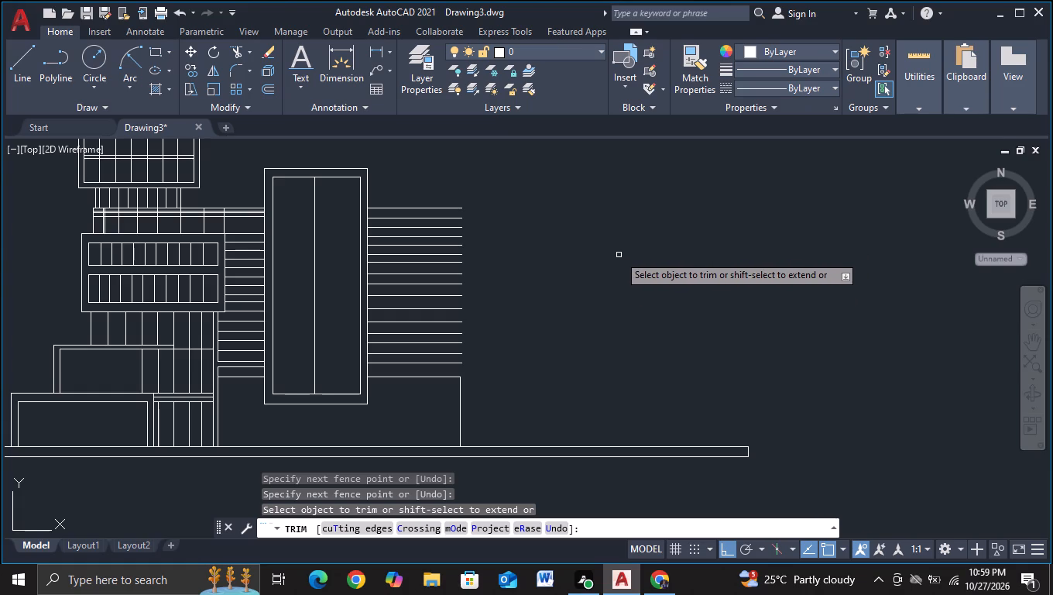
key(Escape)
Draw a line a short distance rightward from the outer end of the lowest outer rung, continuing straight down past the base strip.
middle_drag(563, 322, 564, 322)
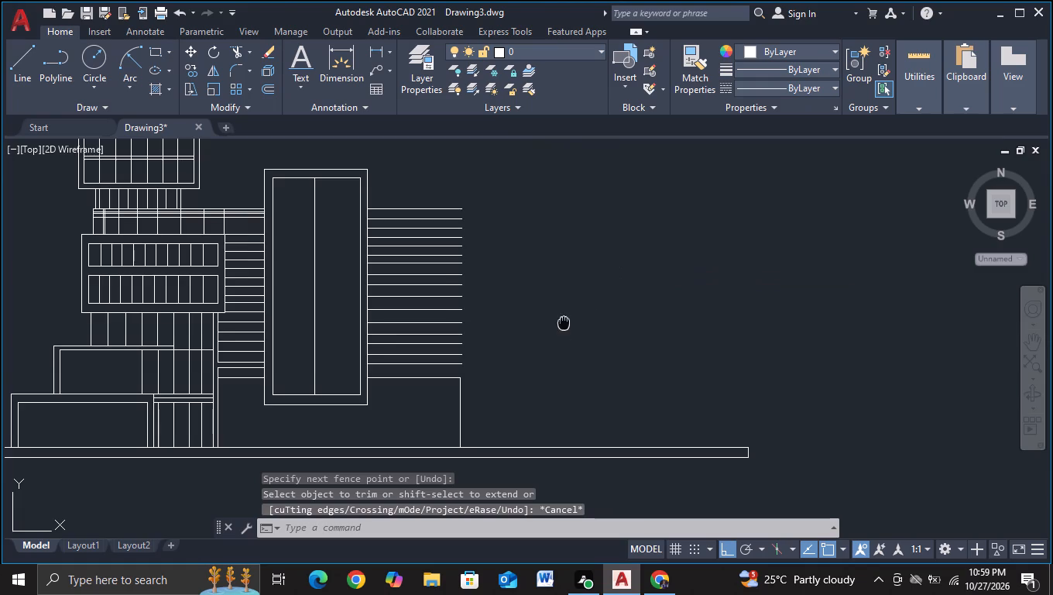
middle_drag(564, 322, 612, 245)
middle_drag(612, 308, 658, 261)
middle_drag(520, 398, 502, 387)
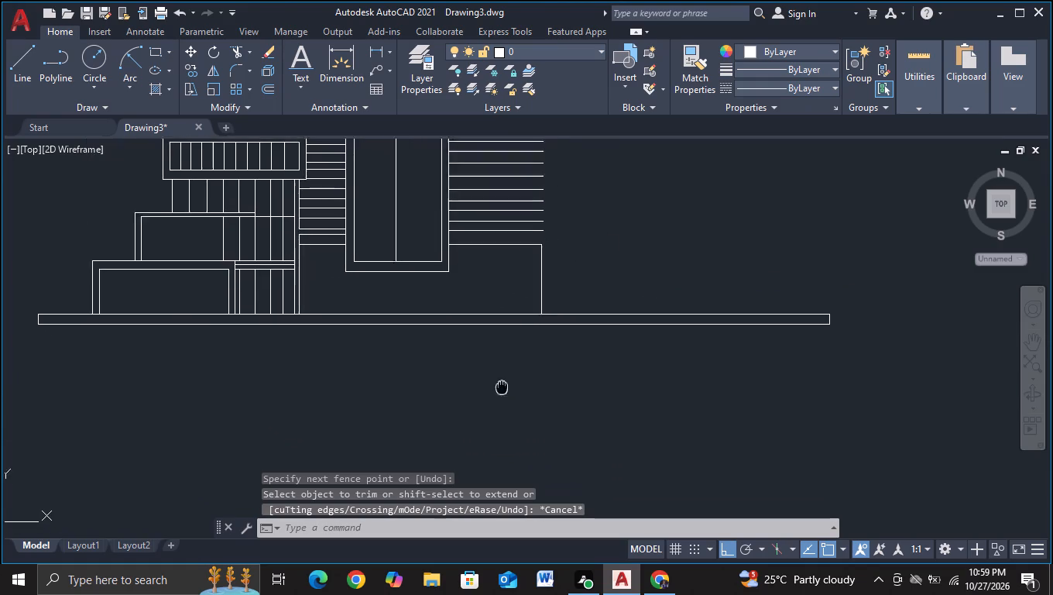
middle_drag(502, 387, 477, 395)
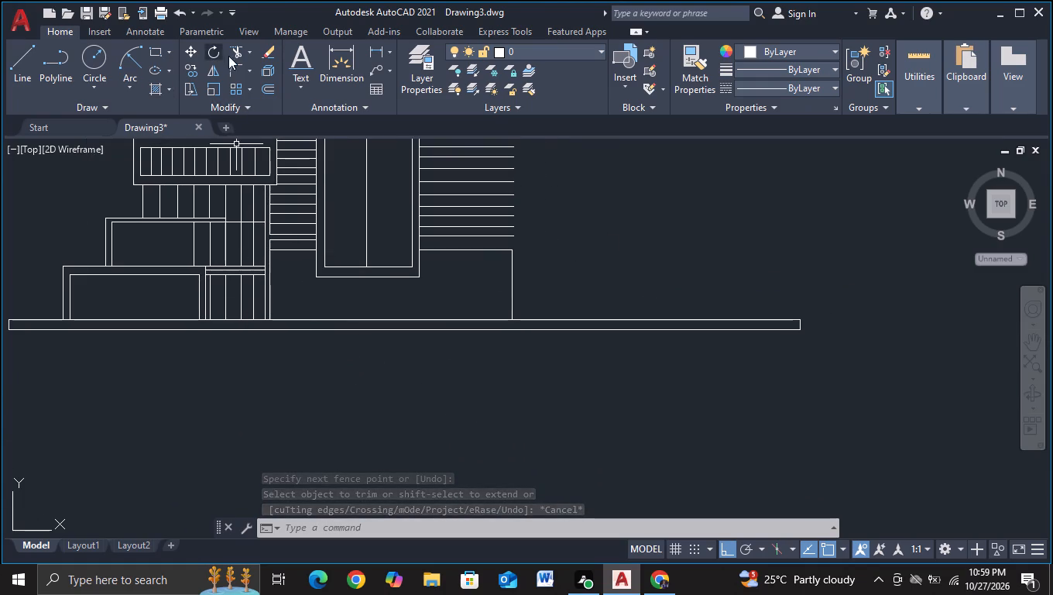
click(234, 56)
key(Escape)
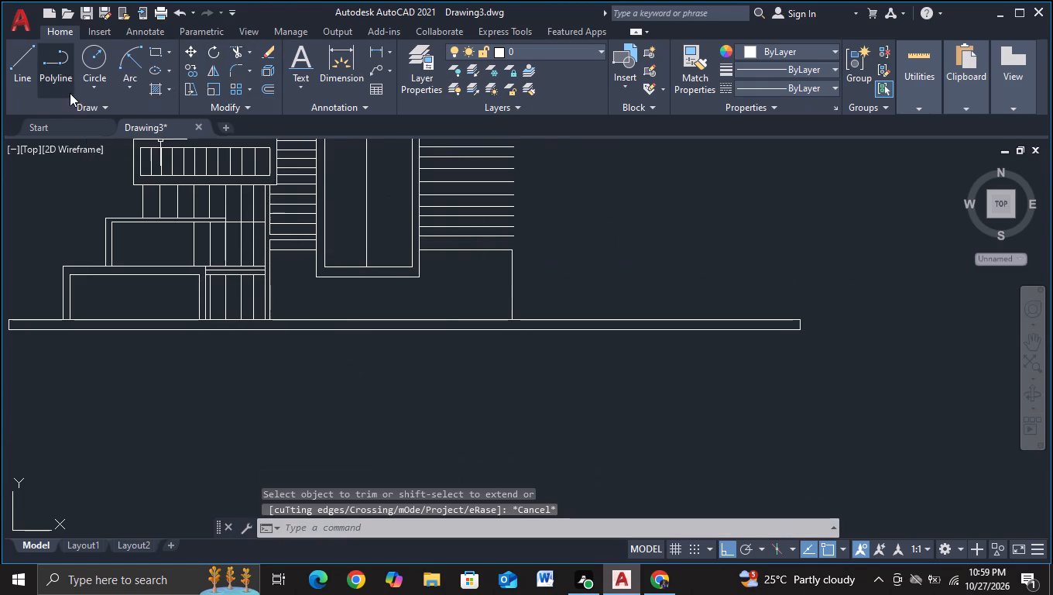
click(32, 73)
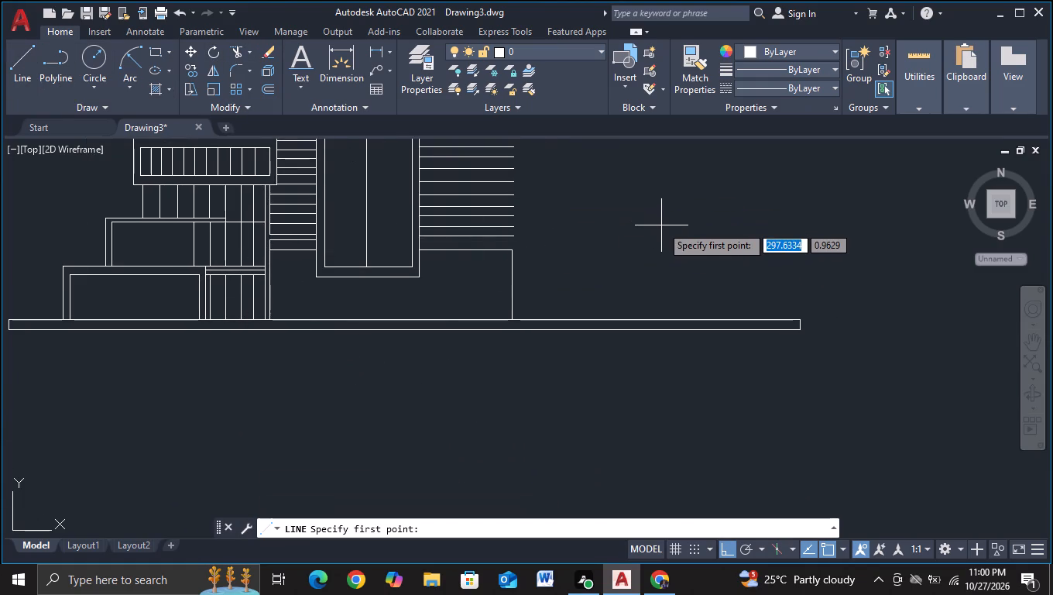
click(511, 237)
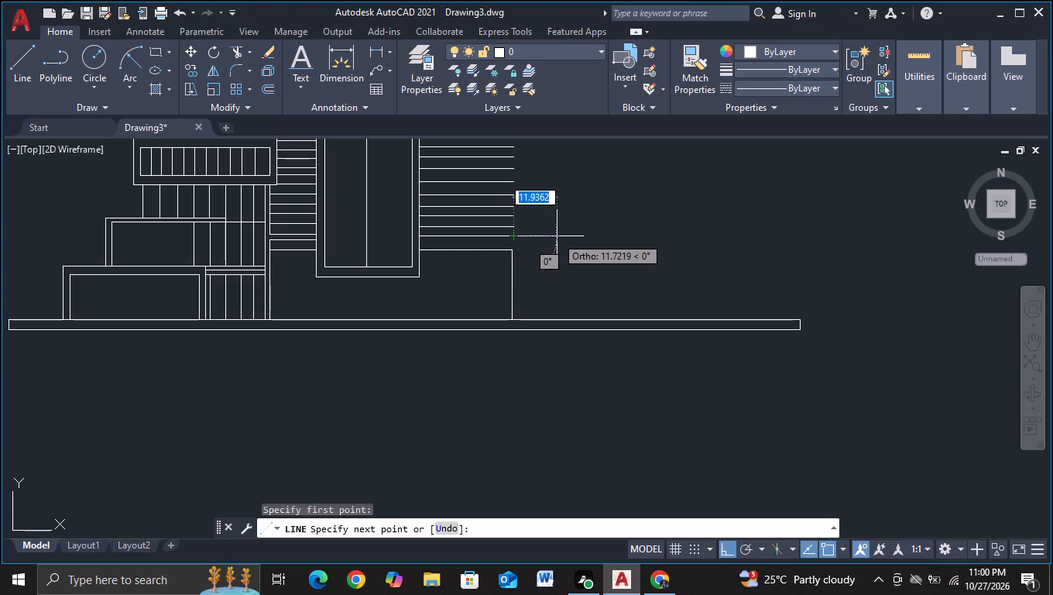
click(550, 237)
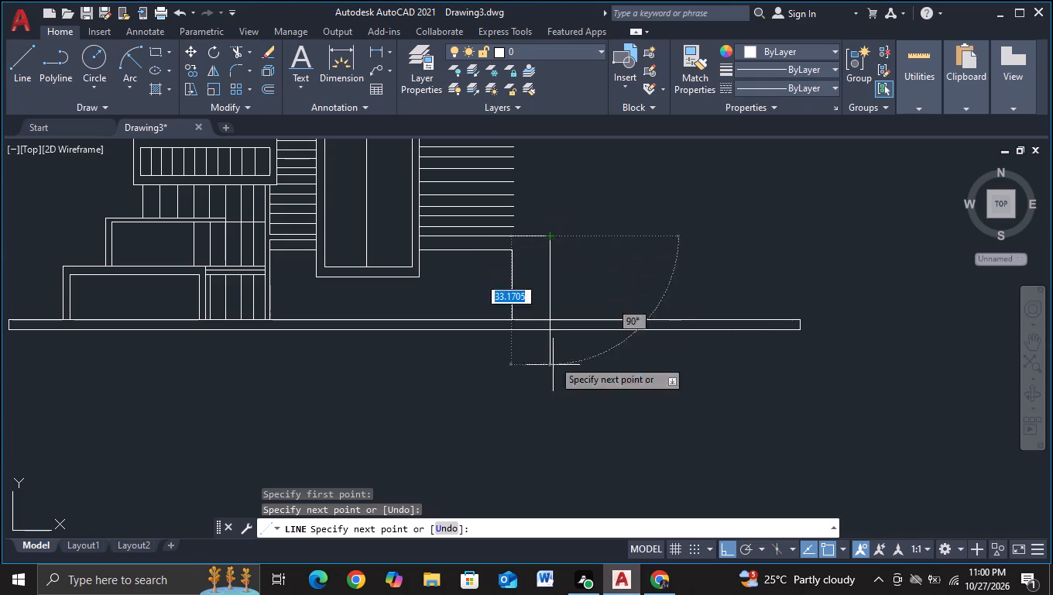
click(554, 394)
key(Escape)
Trim the new outer vertical line back to the base strip's upper edge.
click(238, 52)
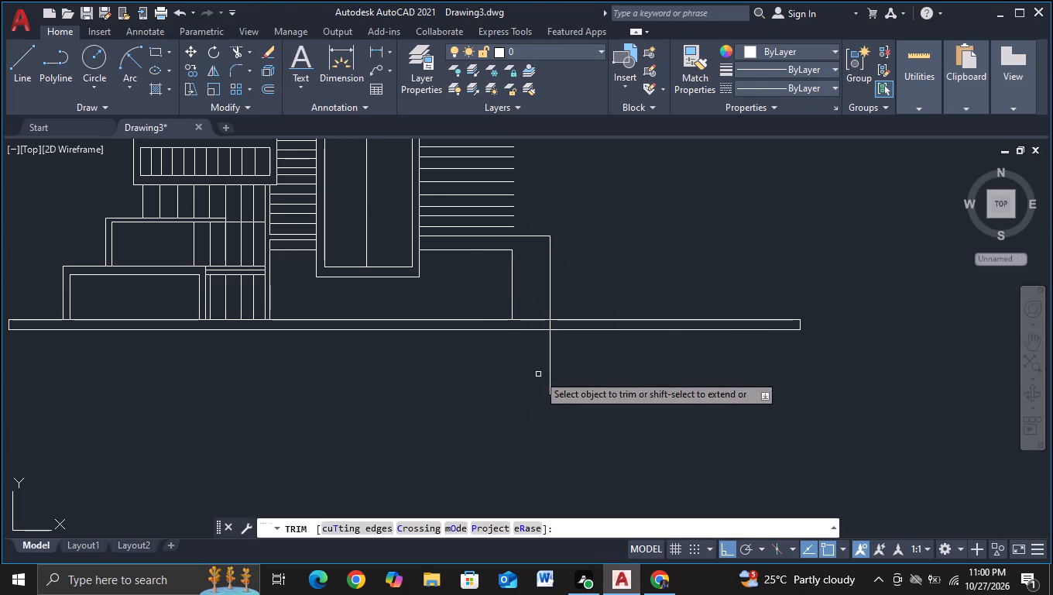
click(538, 374)
click(623, 380)
click(548, 323)
key(Escape)
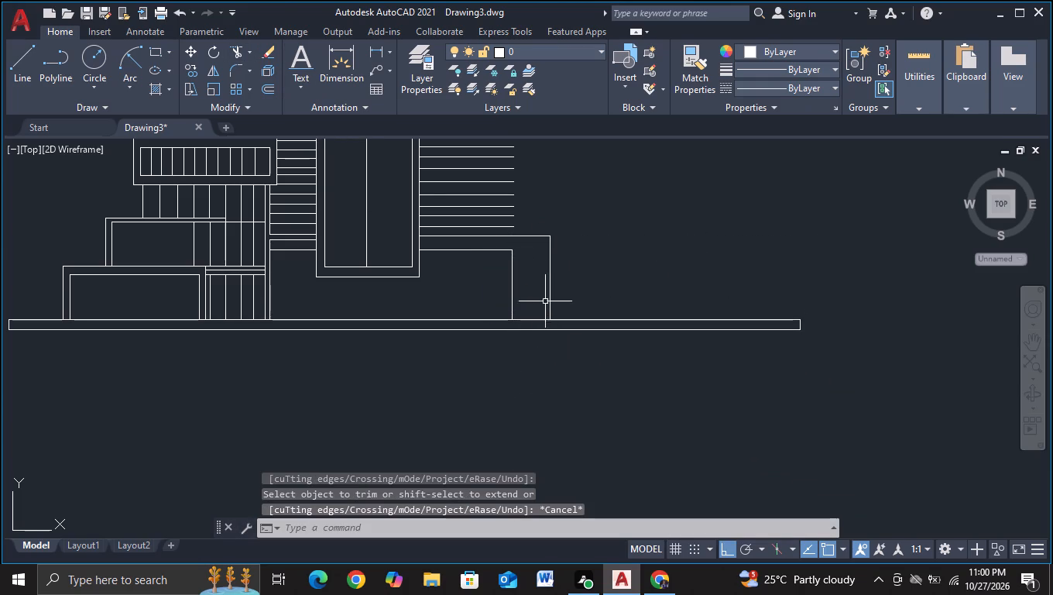
Move the outer vertical line a short distance horizontally toward the inner vertical line of the support.
click(551, 284)
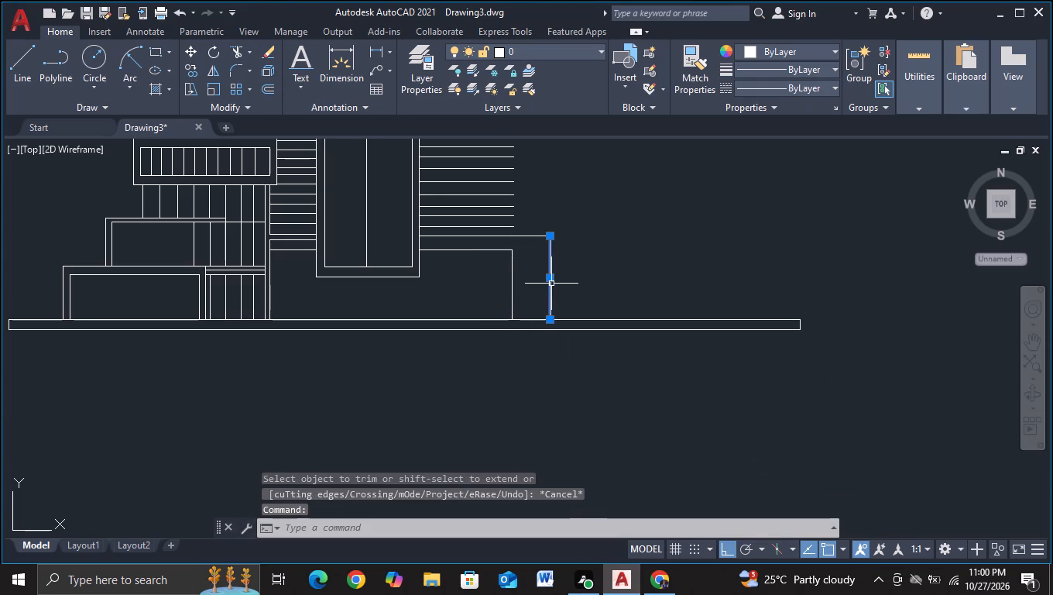
key(m)
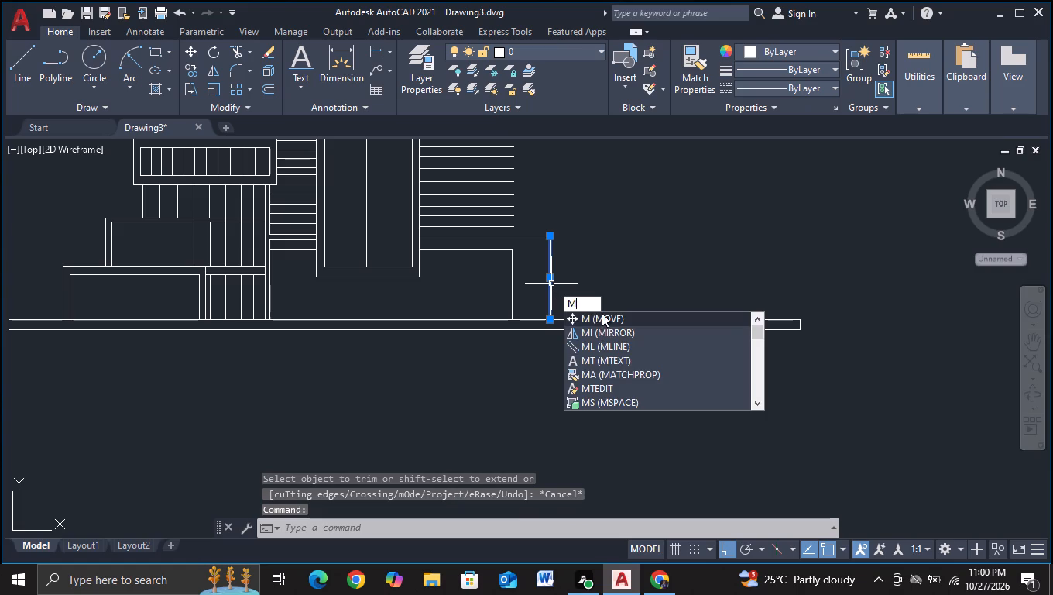
click(602, 315)
click(621, 284)
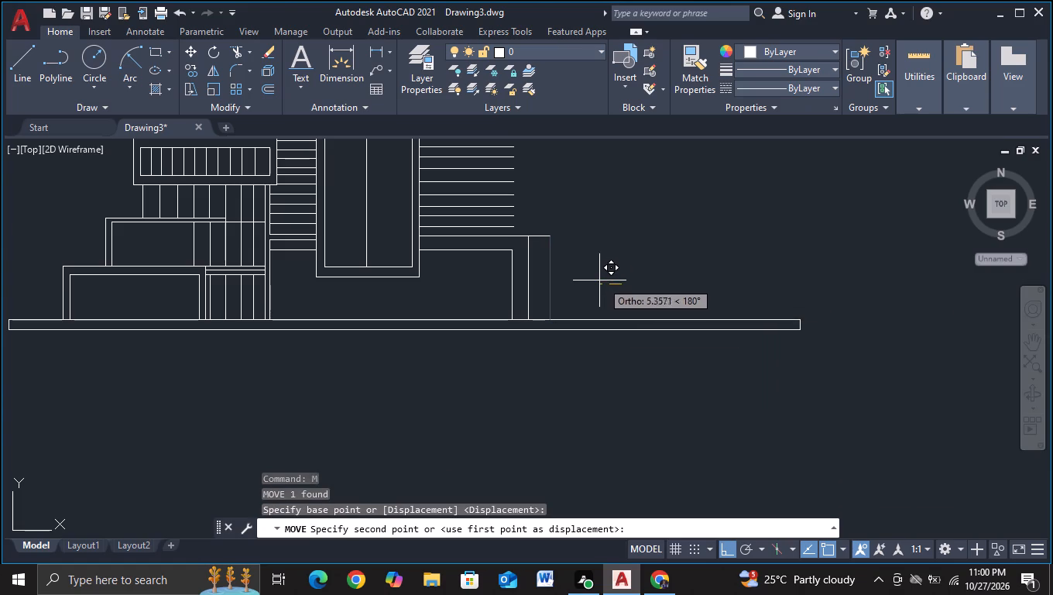
click(605, 282)
key(Escape)
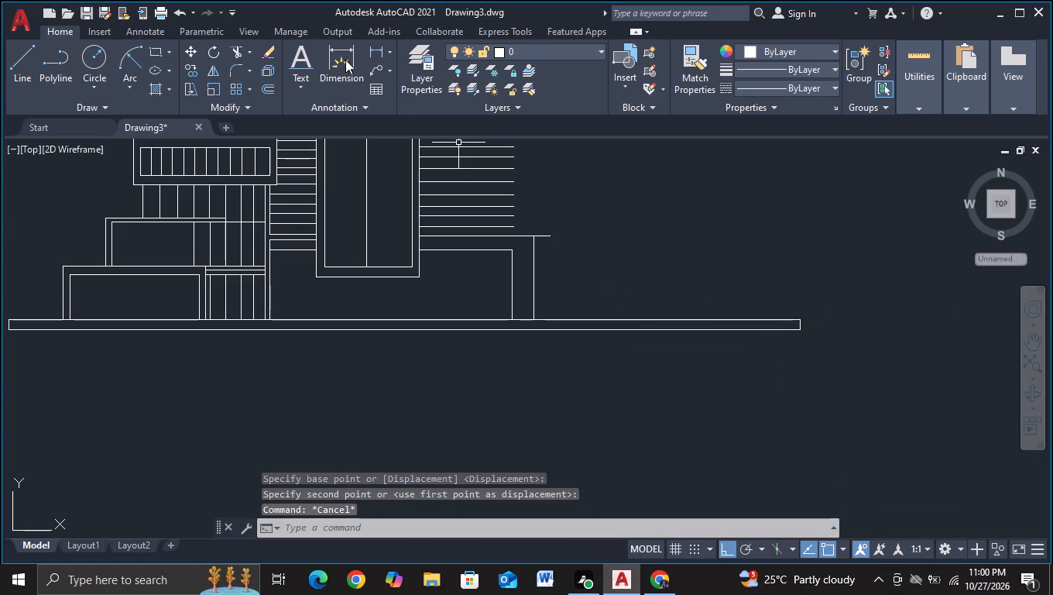
Trim the support's top horizontal line where it overhangs the moved outer vertical line.
click(238, 53)
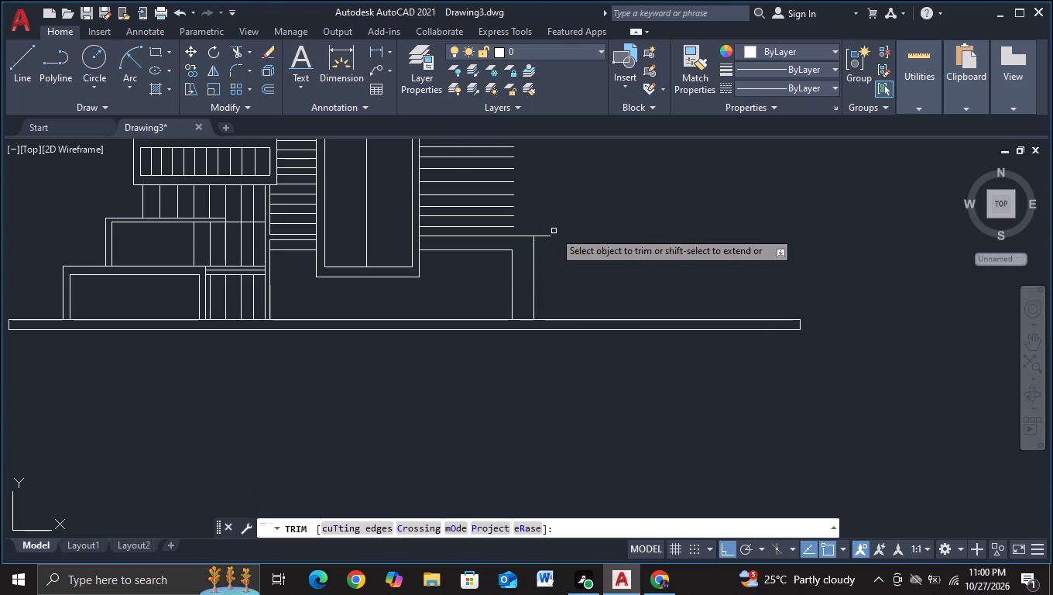
click(540, 229)
click(553, 259)
key(Escape)
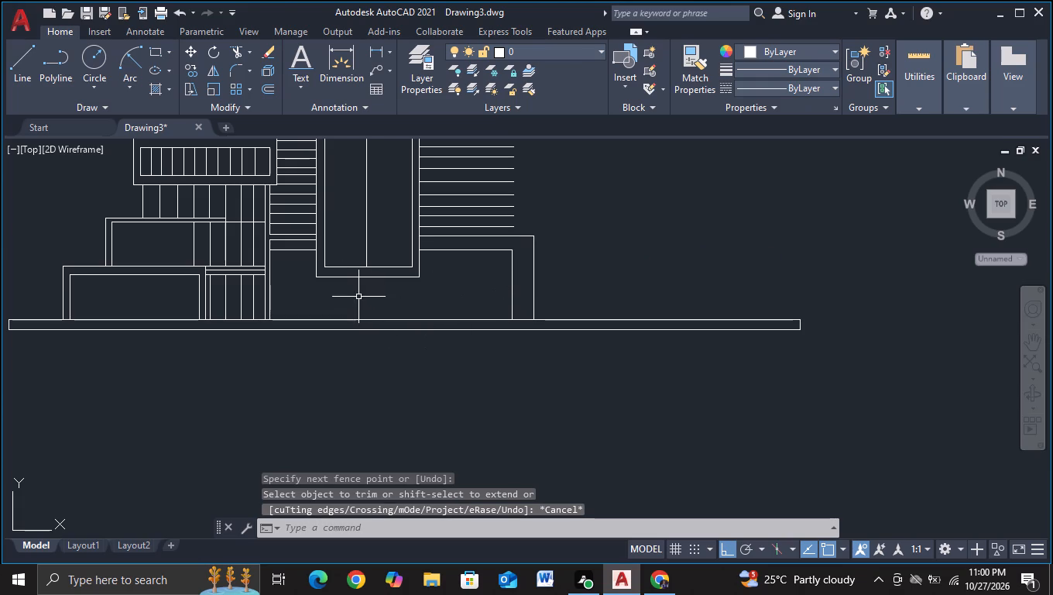
Draw a horizontal line about 5 units leftward from the inner support's top corner, across the narrow column and past the last bar.
middle_drag(358, 297, 416, 303)
scroll(370, 313, up, 1)
middle_drag(370, 313, 395, 325)
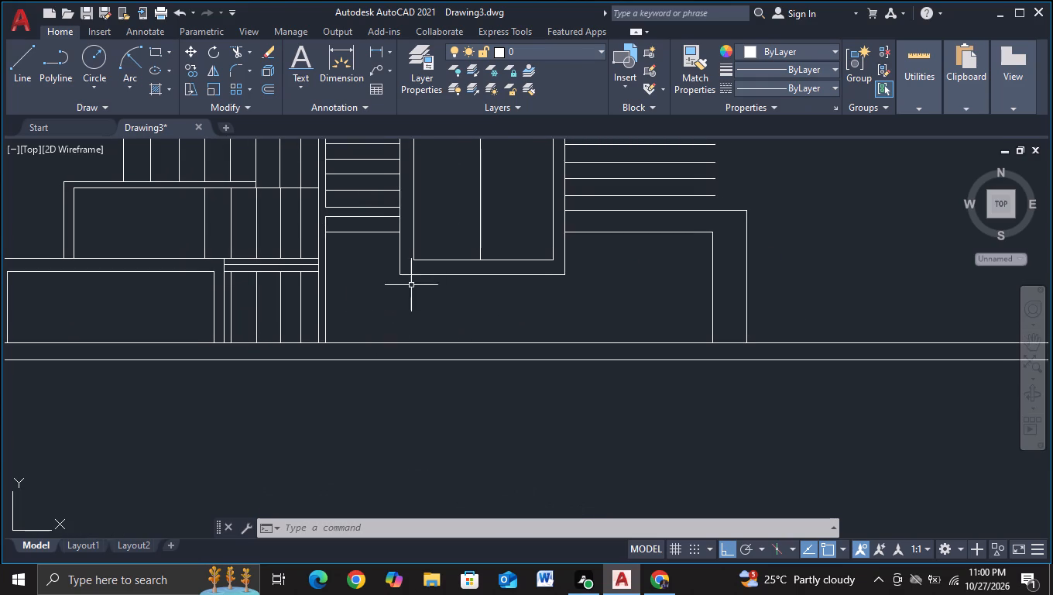
click(9, 77)
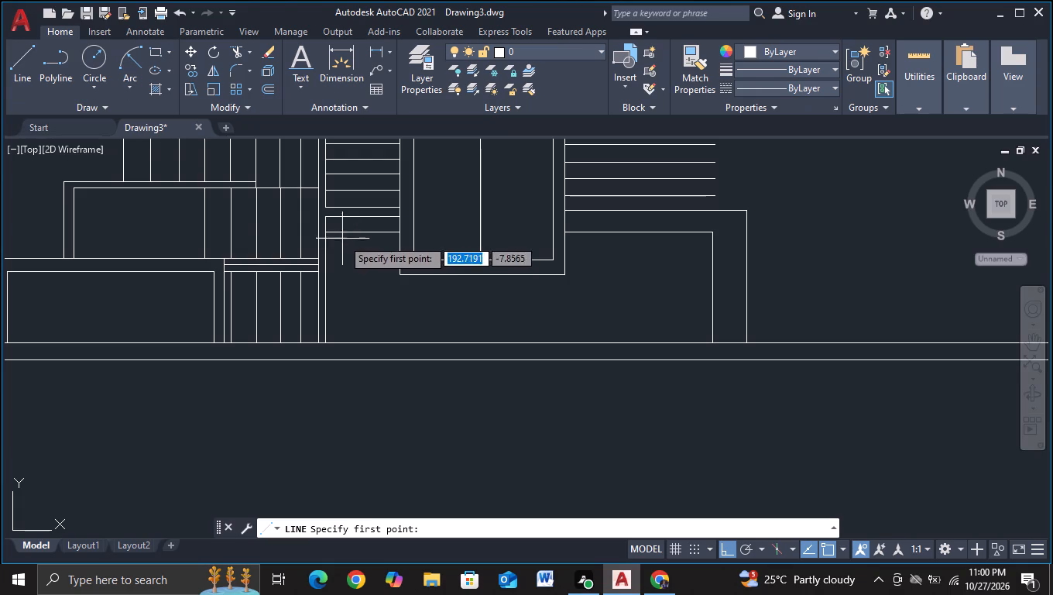
click(323, 218)
scroll(289, 219, up, 1)
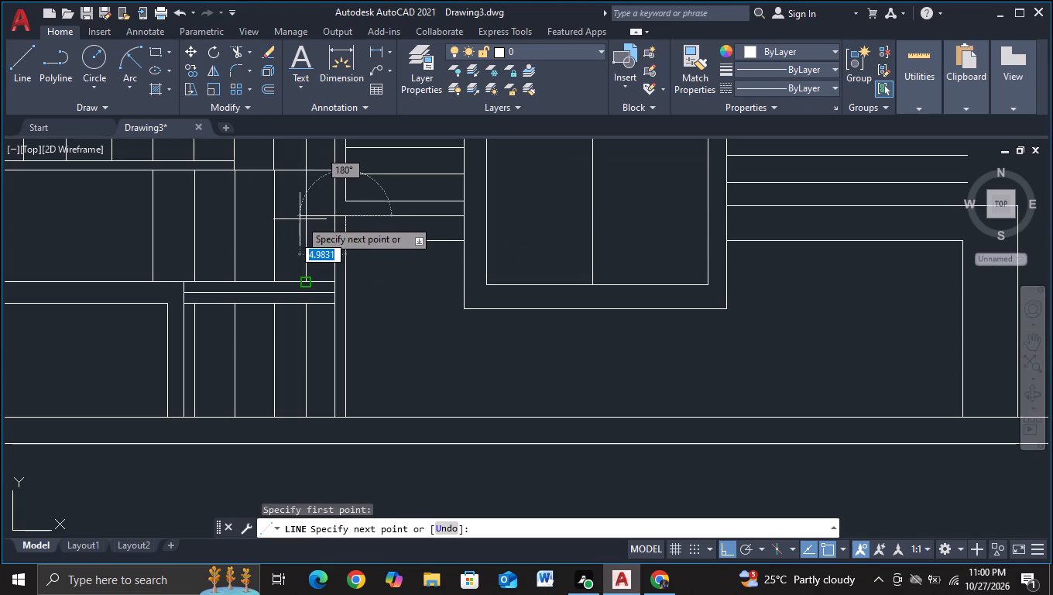
click(297, 219)
key(Escape)
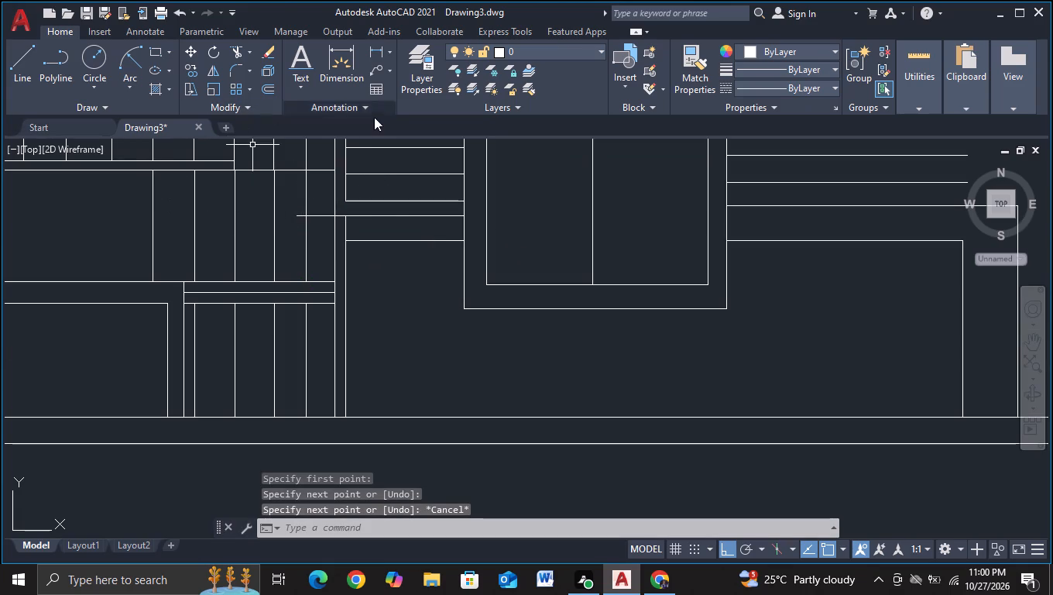
Trim the narrow column's left vertical line just below the new horizontal line, and the horizontal line's overhang past the last bar.
click(238, 56)
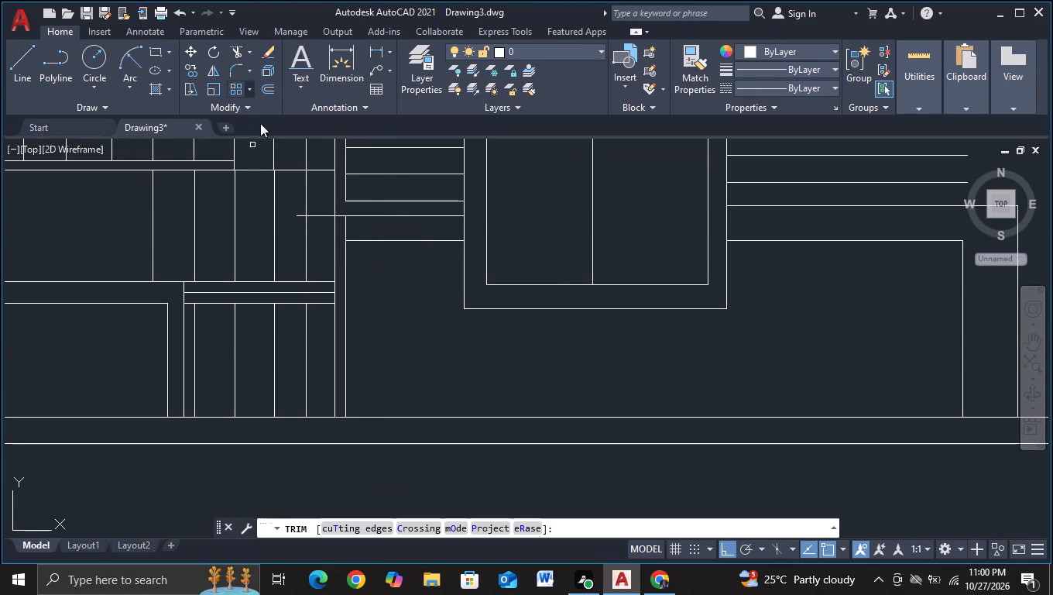
click(336, 236)
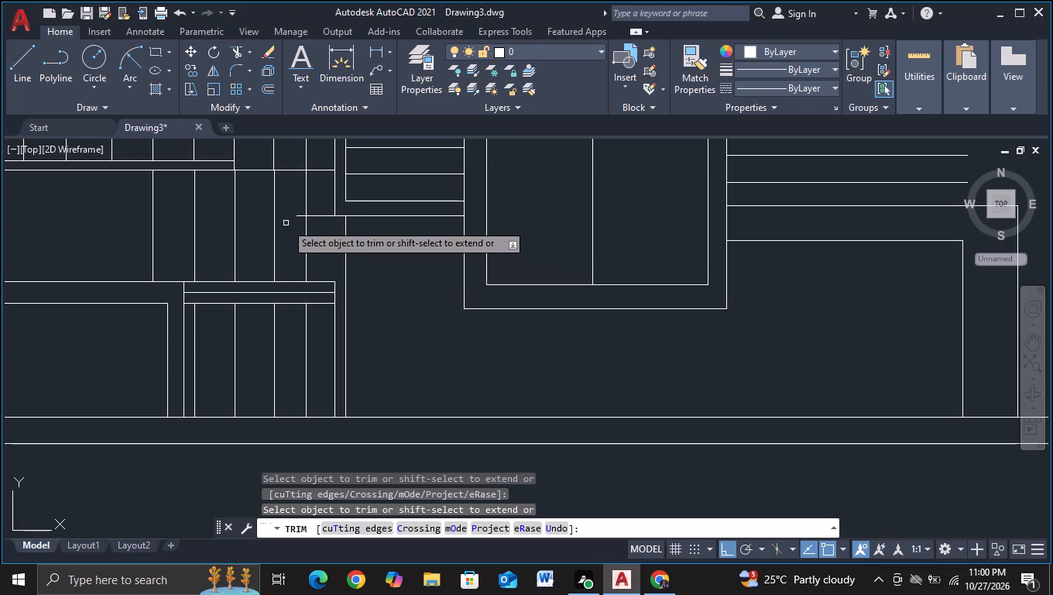
click(294, 215)
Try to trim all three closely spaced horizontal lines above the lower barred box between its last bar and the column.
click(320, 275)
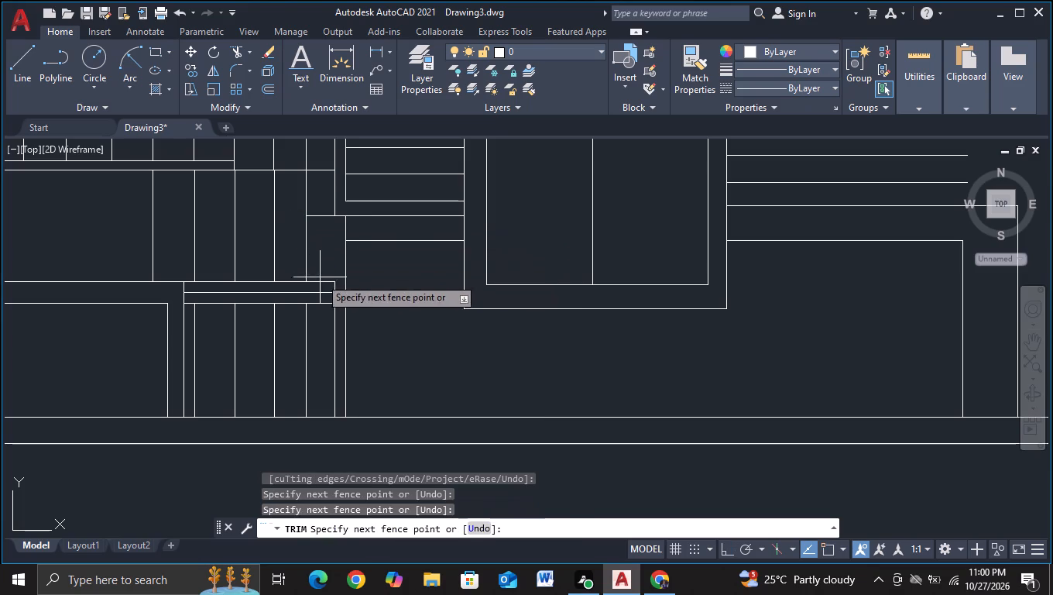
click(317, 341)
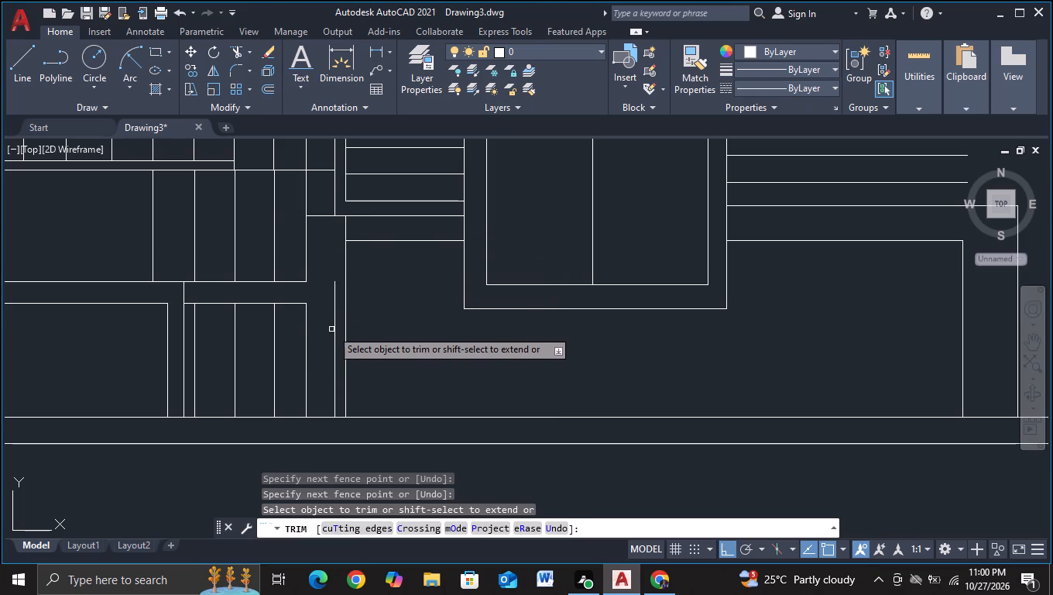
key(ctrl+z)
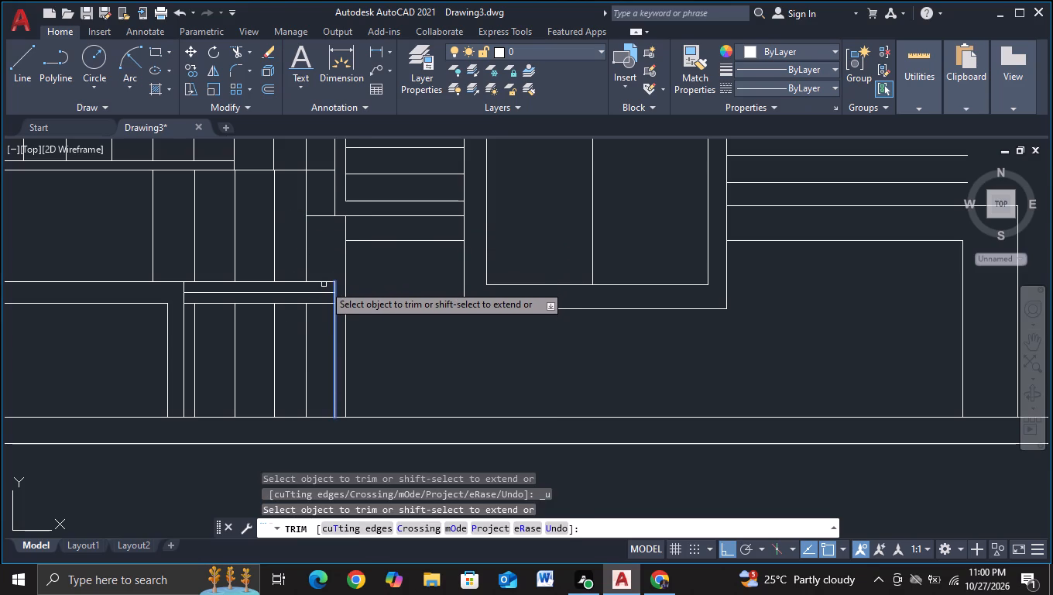
Trim the upper and lower of the three horizontal lines back to the last bar, and remove the column's remaining left vertical line.
click(324, 284)
click(324, 306)
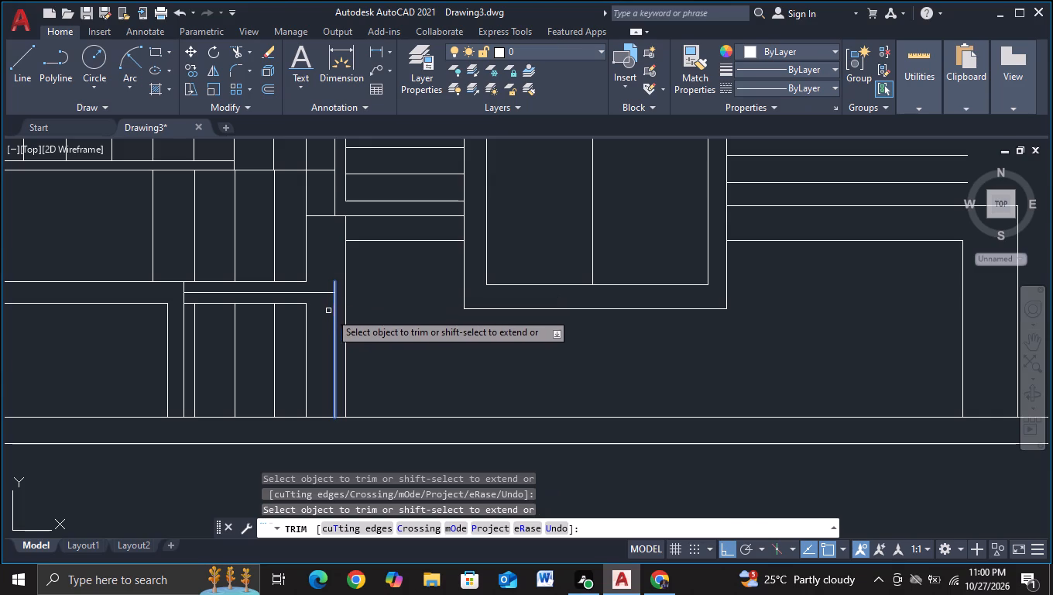
click(334, 318)
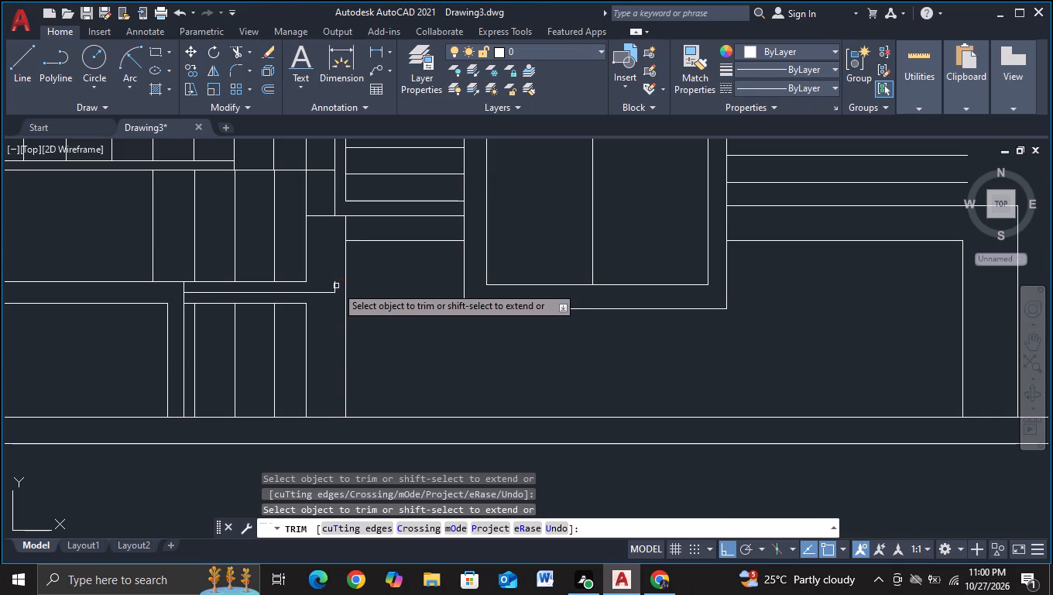
click(335, 285)
key(Escape)
Draw a short vertical line from the lower horizontal line's trimmed end up to the upper one's end above the barred box.
click(9, 80)
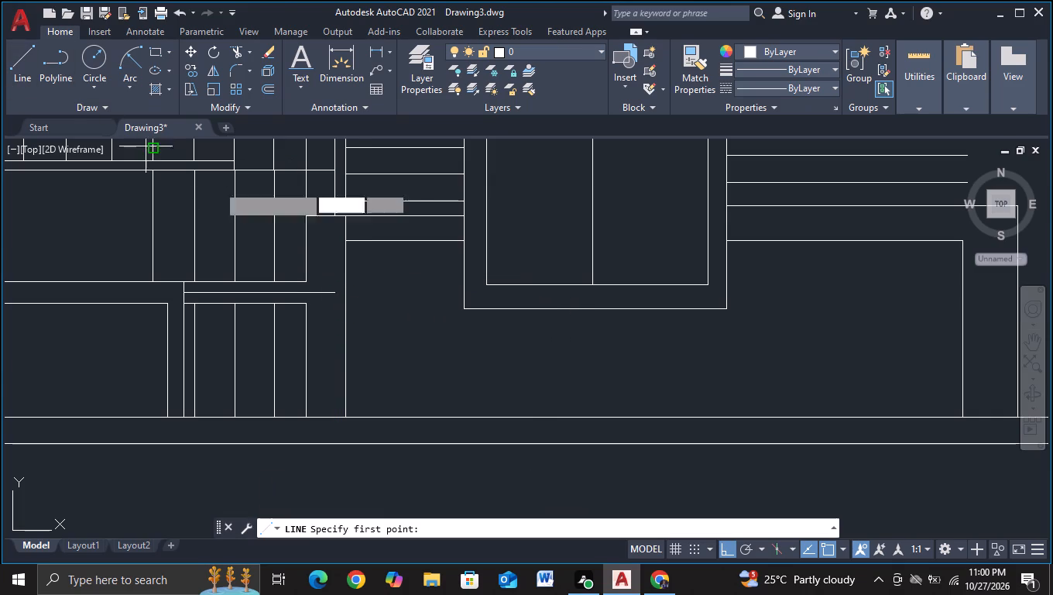
click(310, 304)
click(307, 280)
key(Escape)
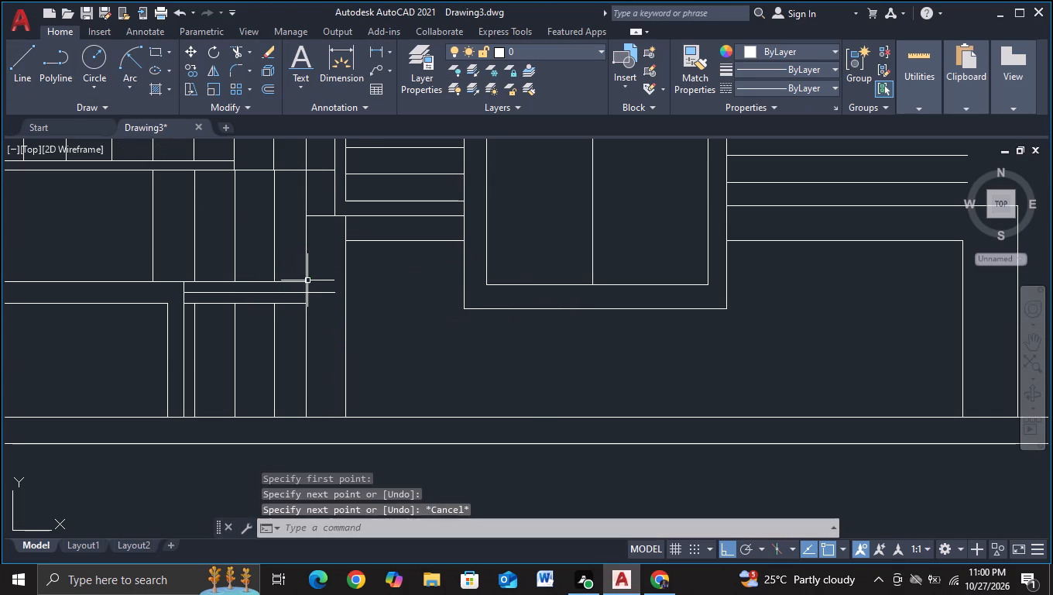
Trim the middle horizontal line's overhang back to the short closing vertical line above the barred box.
click(232, 53)
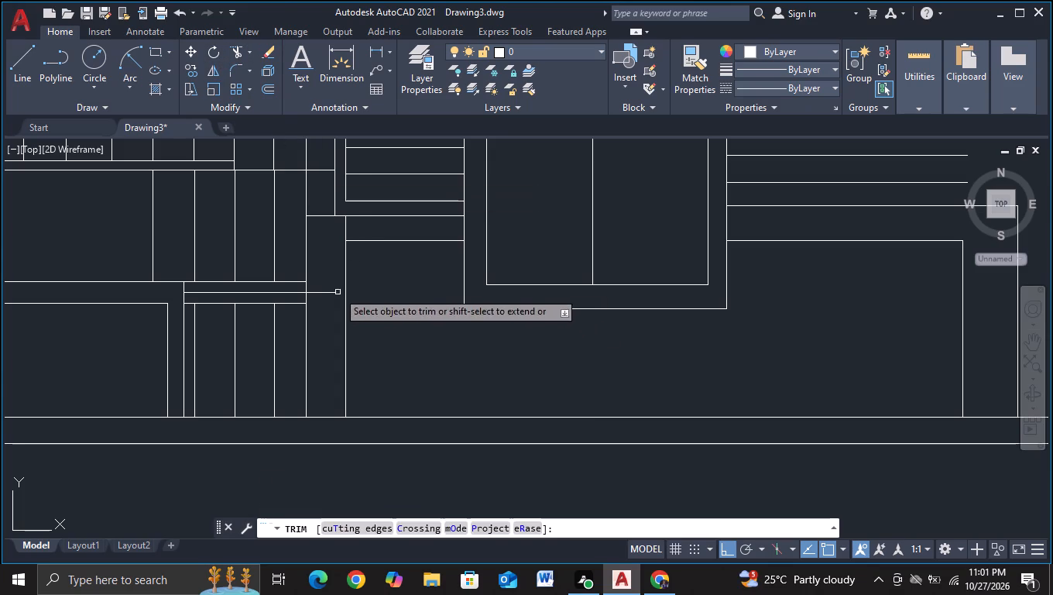
click(331, 285)
click(343, 346)
scroll(439, 359, down, 1)
middle_drag(468, 371, 345, 397)
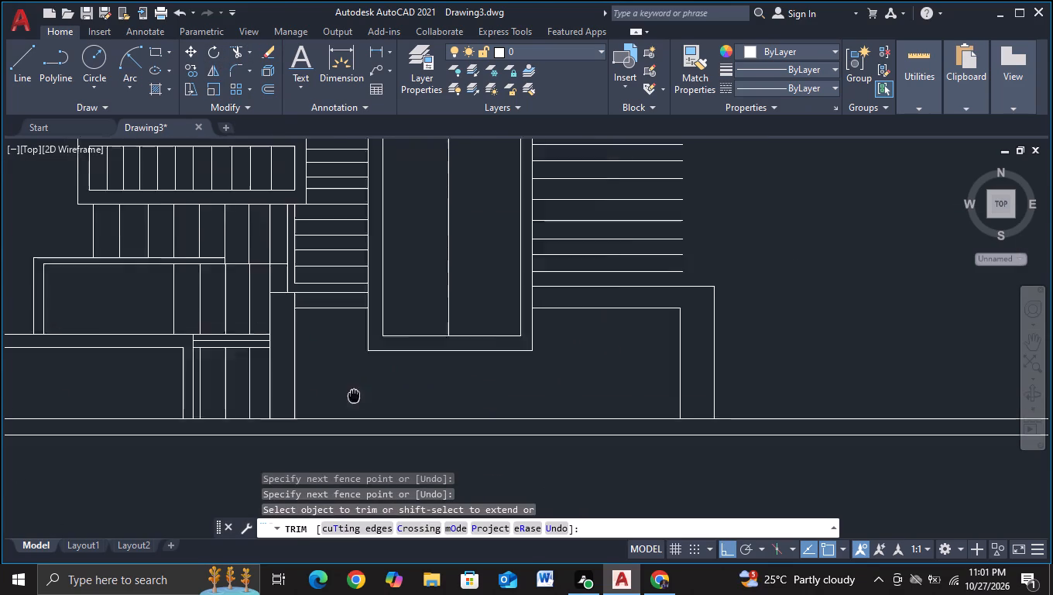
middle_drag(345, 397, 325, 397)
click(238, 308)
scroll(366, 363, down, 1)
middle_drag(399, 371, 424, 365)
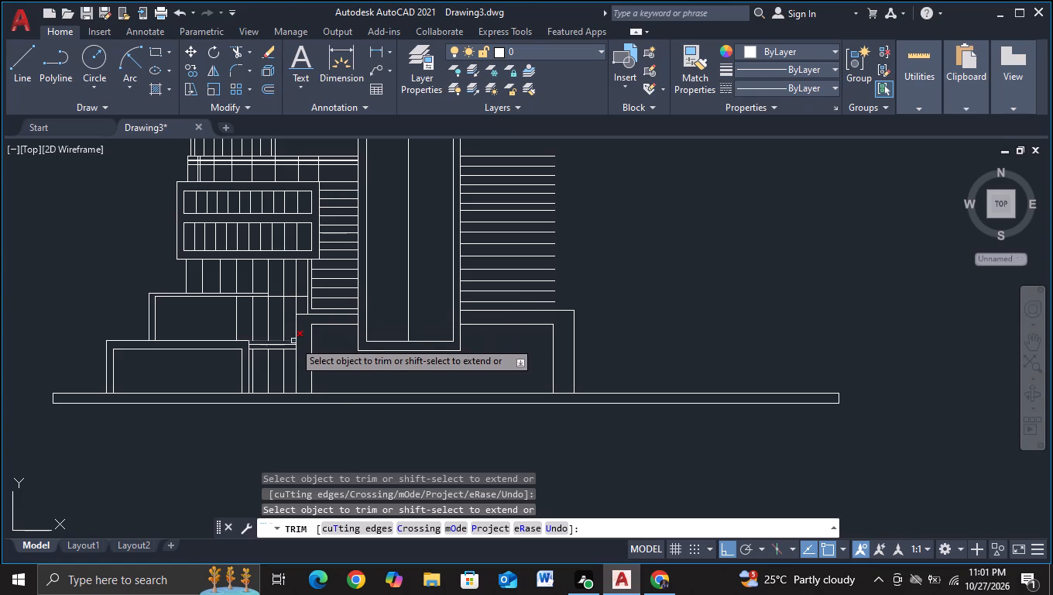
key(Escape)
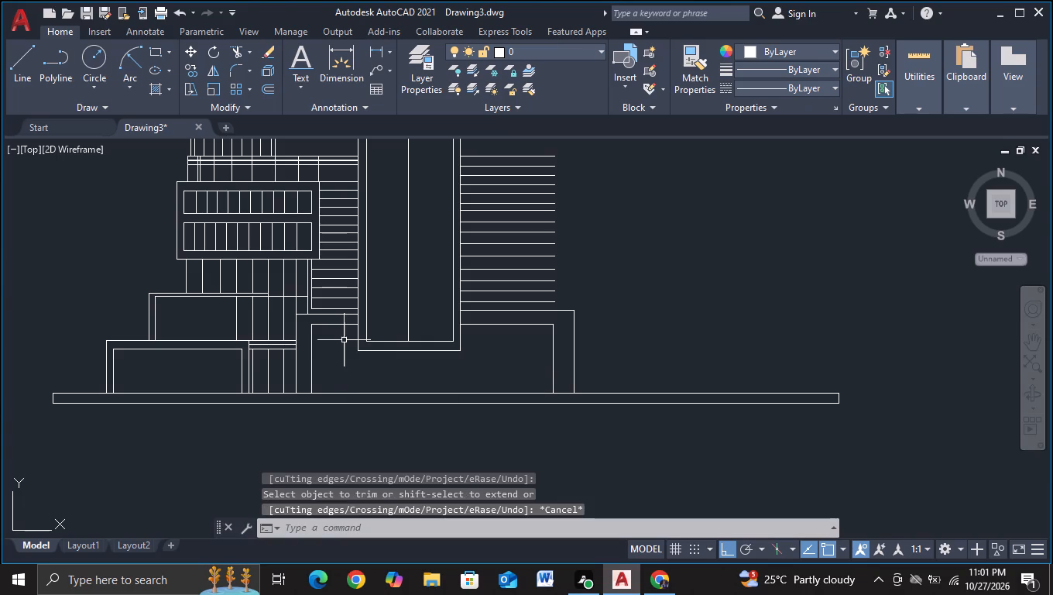
Move the outer vertical line of the support right of the tall rectangle slightly inward, toward its inner vertical line.
middle_drag(352, 370, 351, 370)
middle_drag(351, 370, 266, 381)
middle_drag(632, 326, 605, 349)
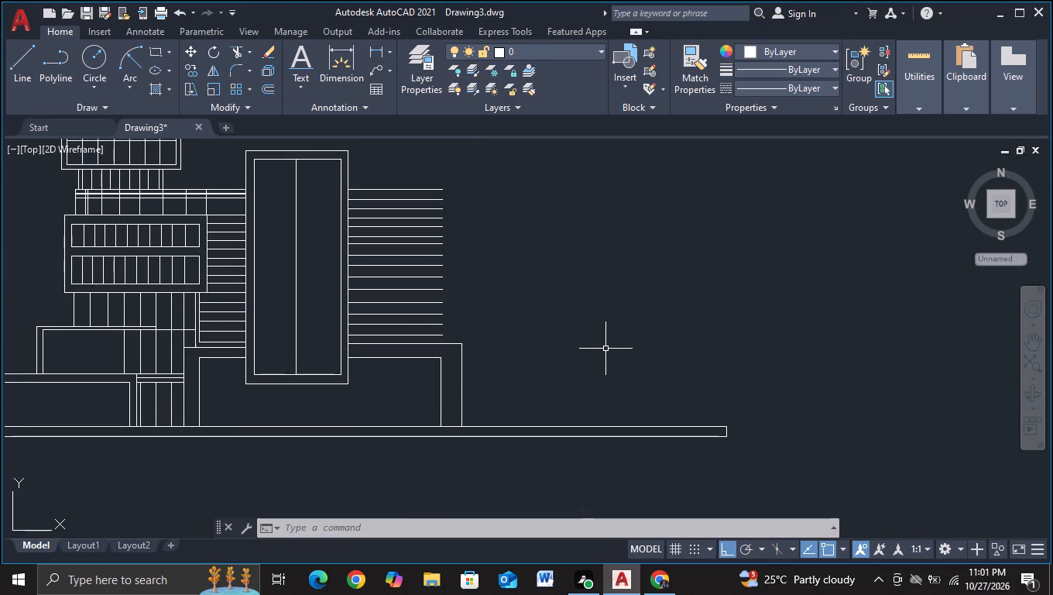
click(463, 388)
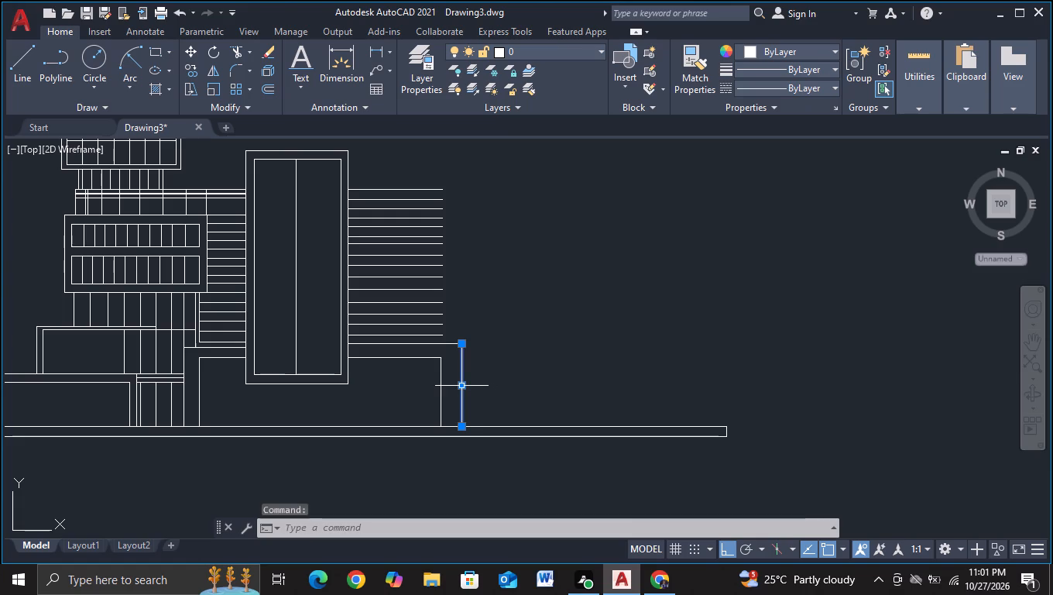
key(m)
click(531, 426)
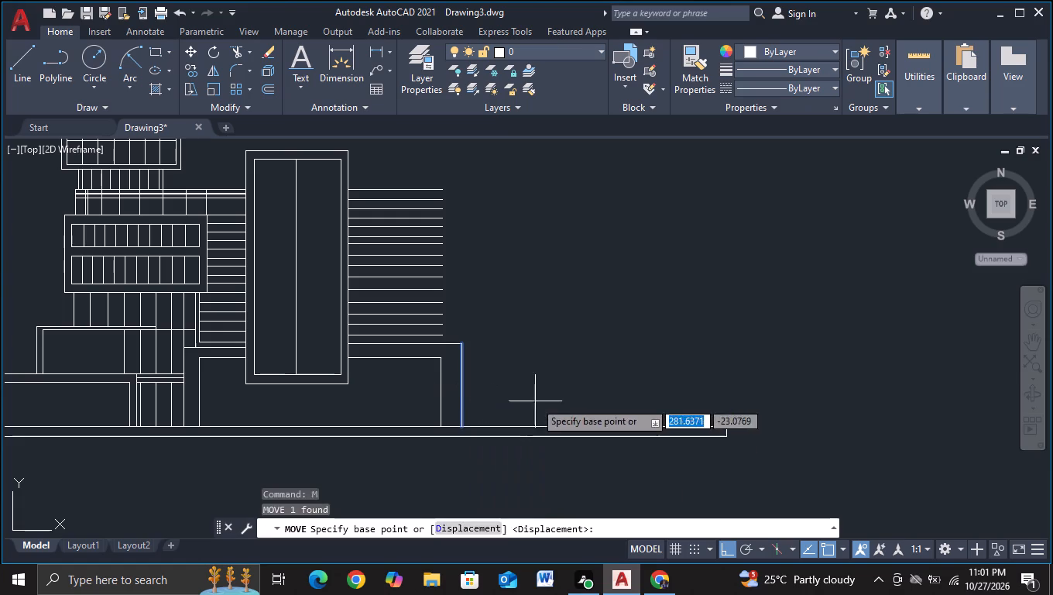
click(543, 385)
click(537, 386)
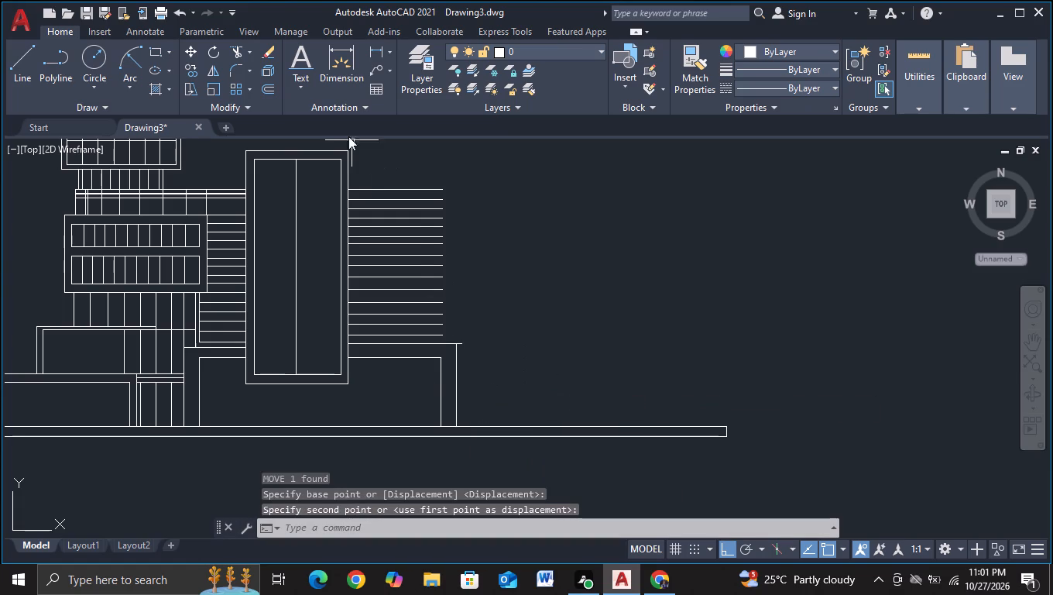
Trim the support's top horizontal line where it overhangs past the moved outer vertical line.
drag(235, 48, 244, 59)
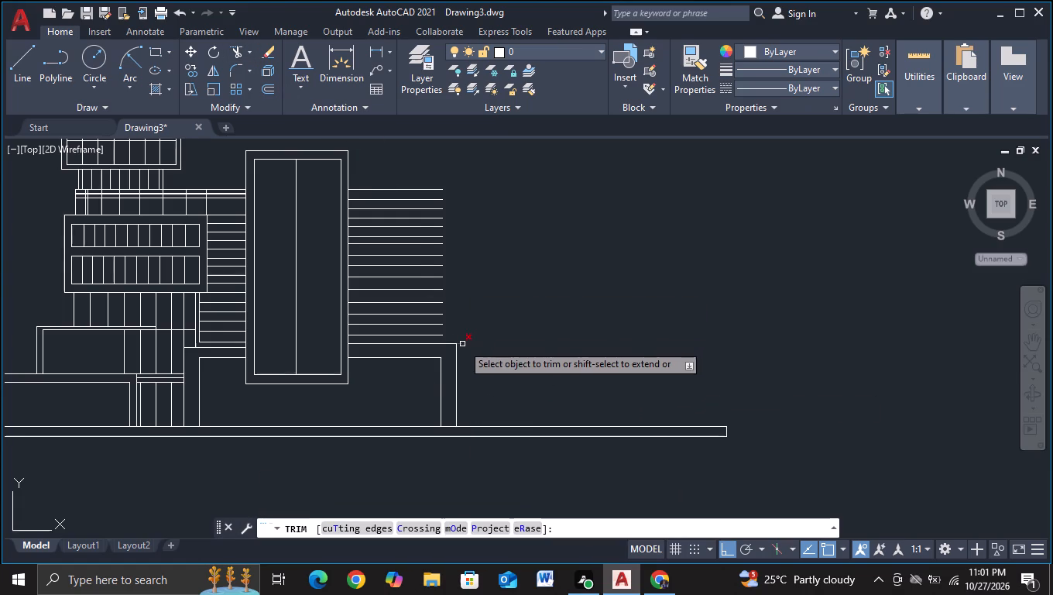
click(462, 344)
middle_drag(401, 380, 516, 363)
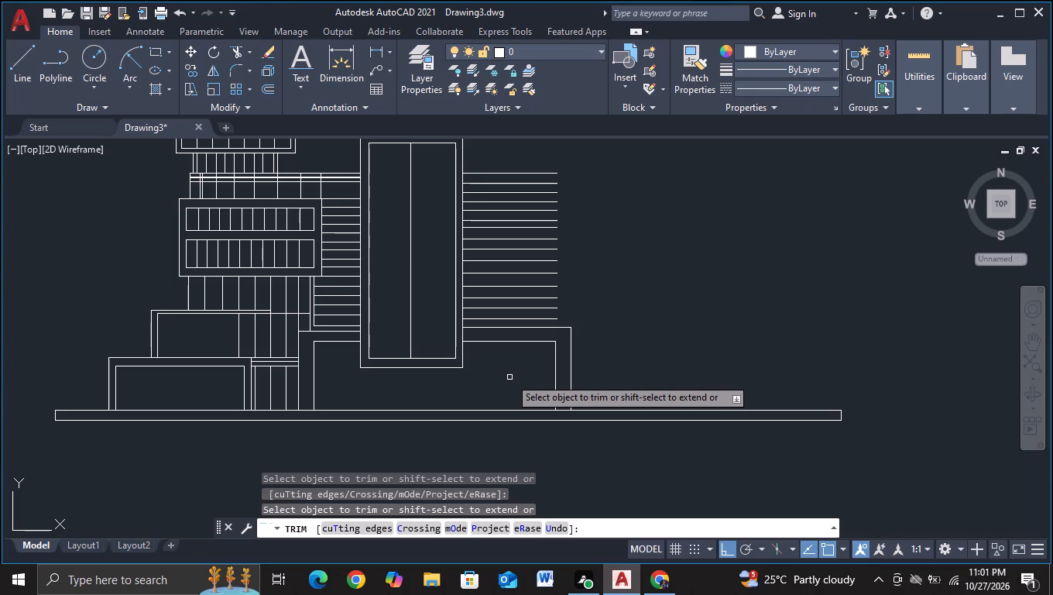
key(Escape)
Move the whole tall divided rectangle horizontally to the right by about 5.9 units with object snap off.
scroll(509, 377, down, 1)
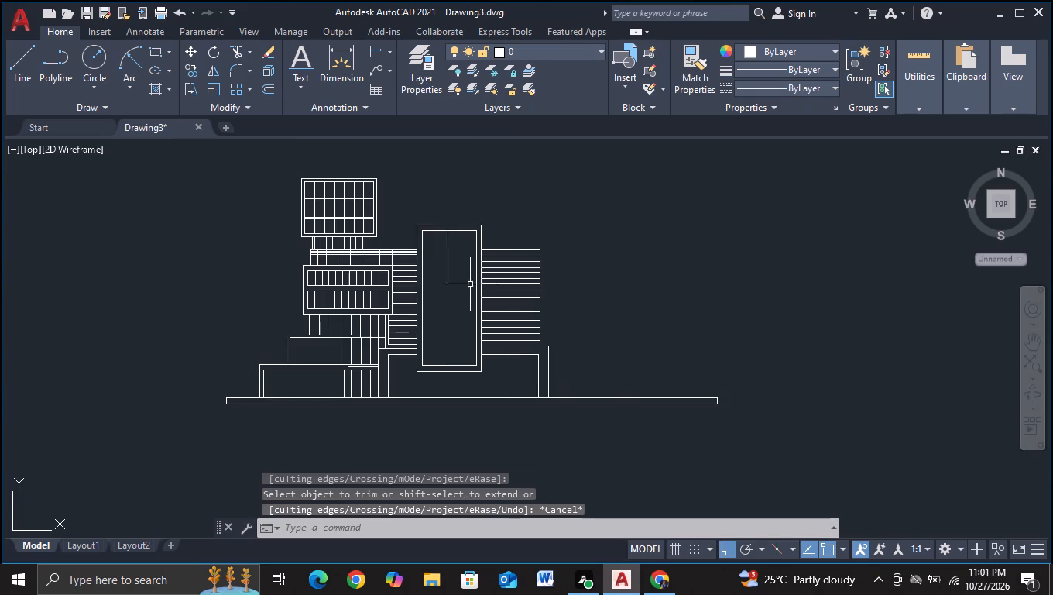
click(407, 201)
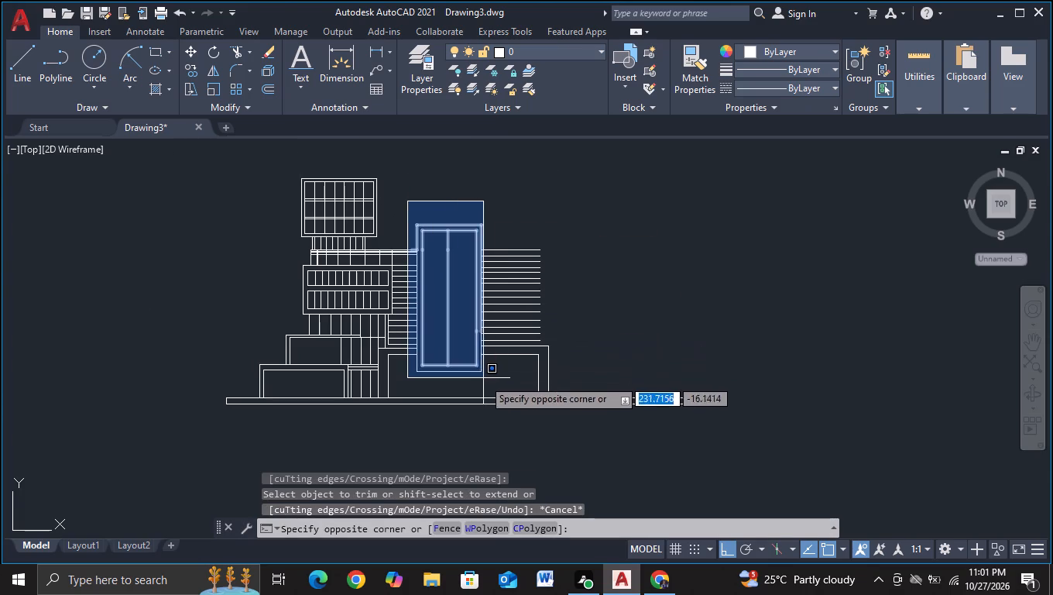
click(486, 380)
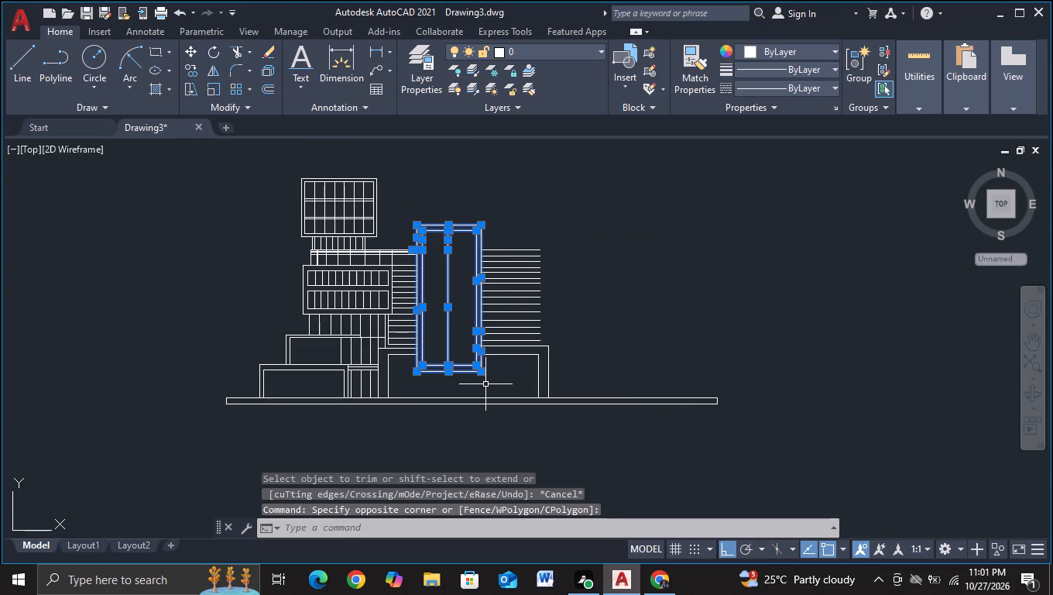
key(m)
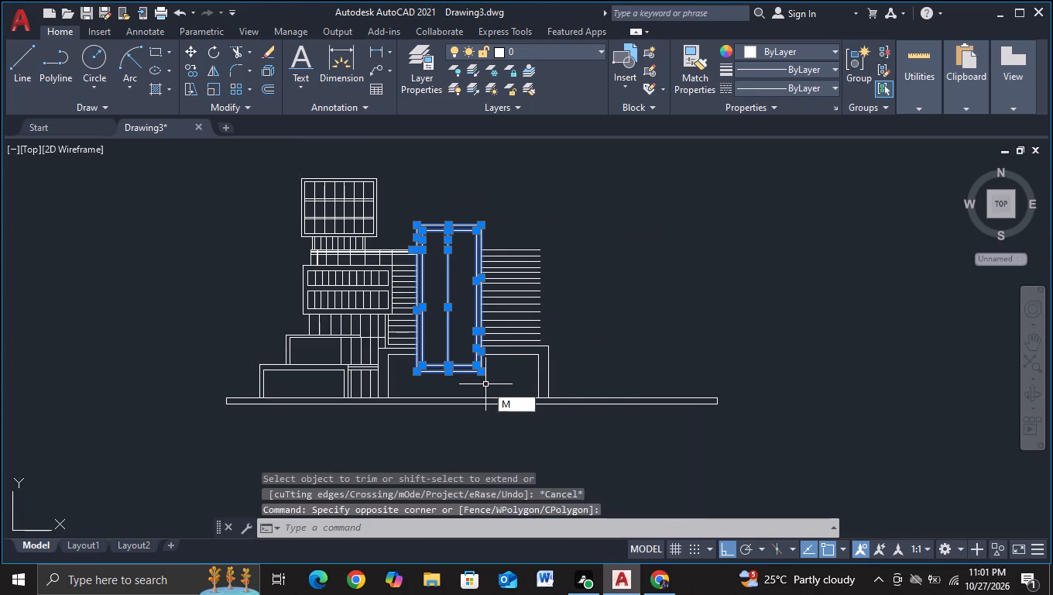
click(538, 419)
click(495, 378)
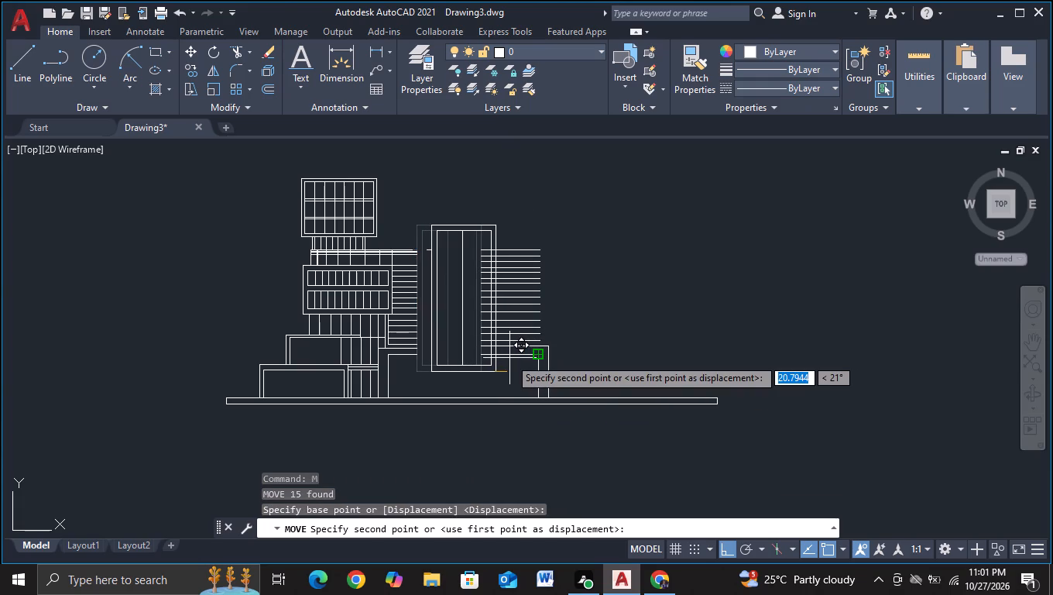
key(F3)
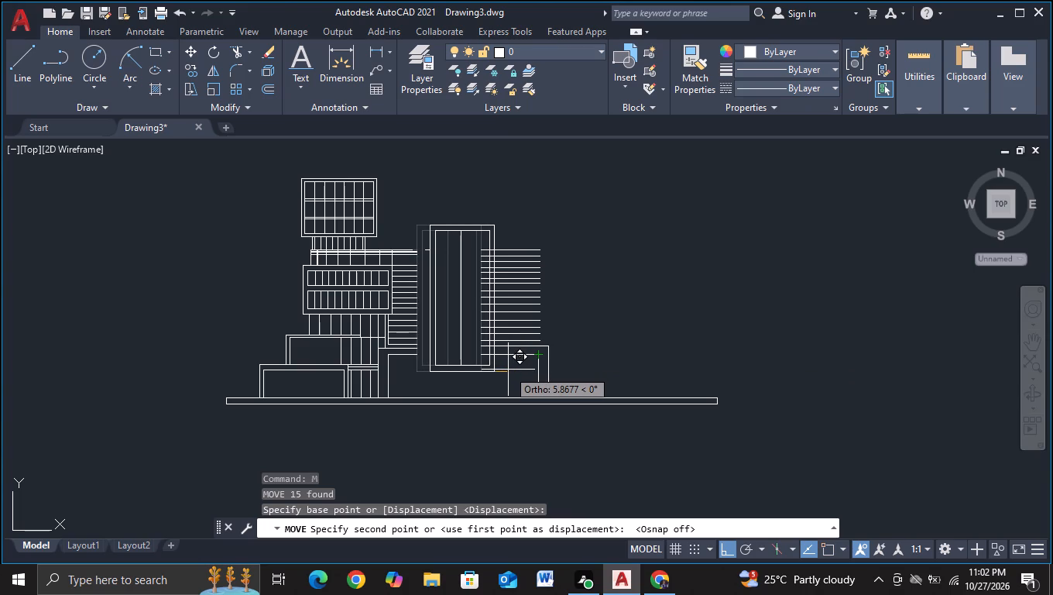
click(508, 370)
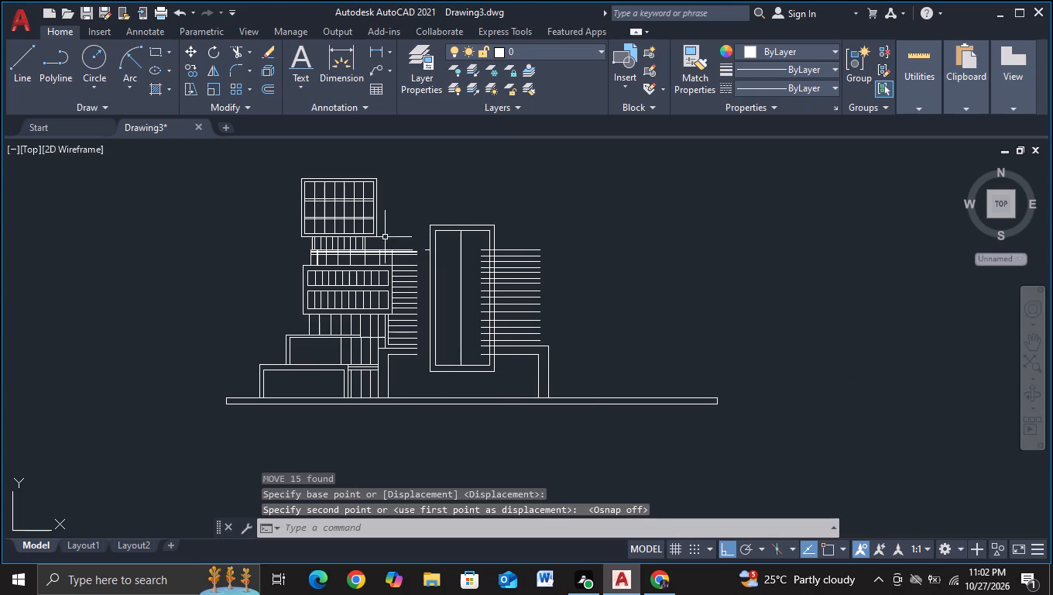
Extend the rungs and horizontal lines left of the tall rectangle to meet its outer left edge.
key(e)
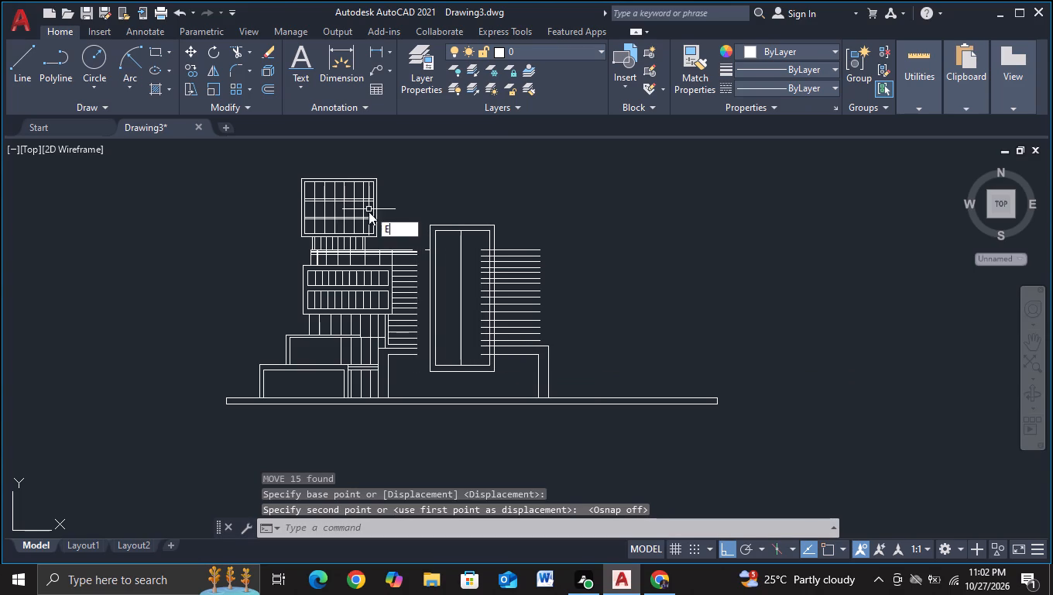
click(421, 255)
scroll(416, 243, up, 1)
click(407, 238)
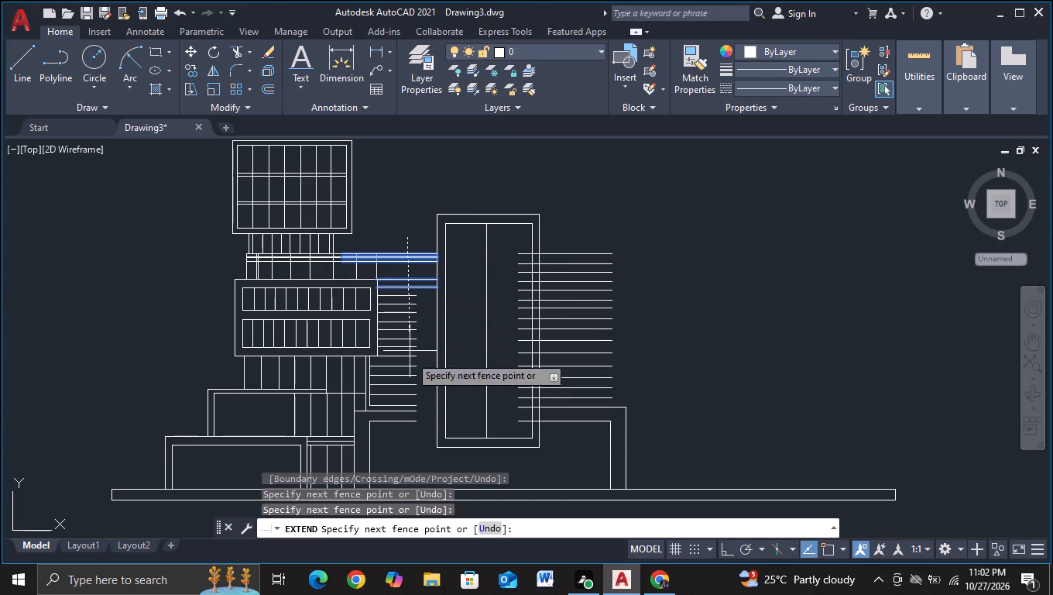
click(411, 426)
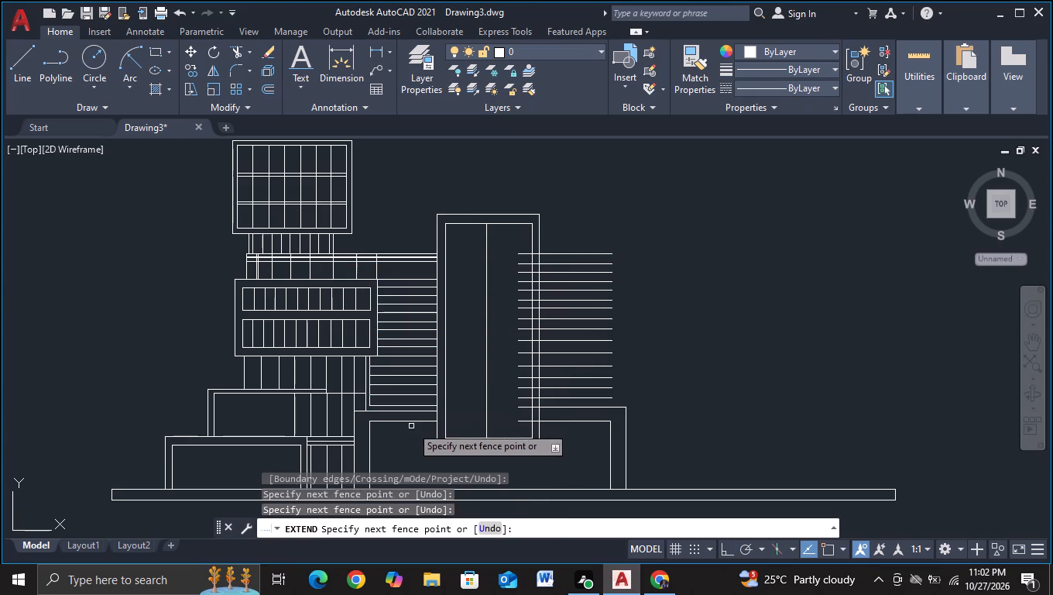
key(Escape)
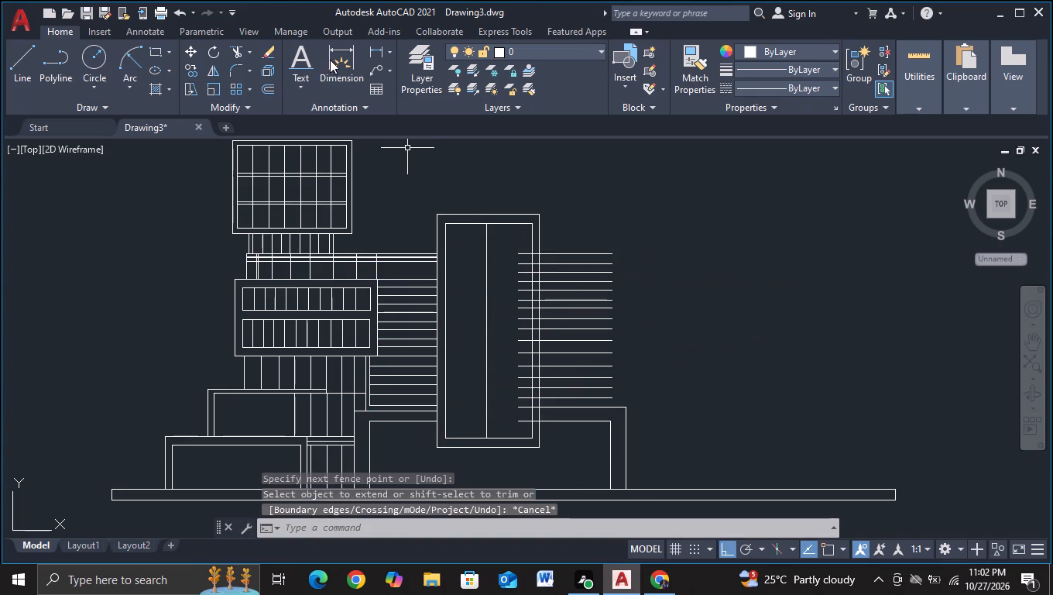
Trim the right-hand rungs and support lines inside the tall rectangle back to its inner right edge.
click(231, 50)
scroll(475, 232, up, 2)
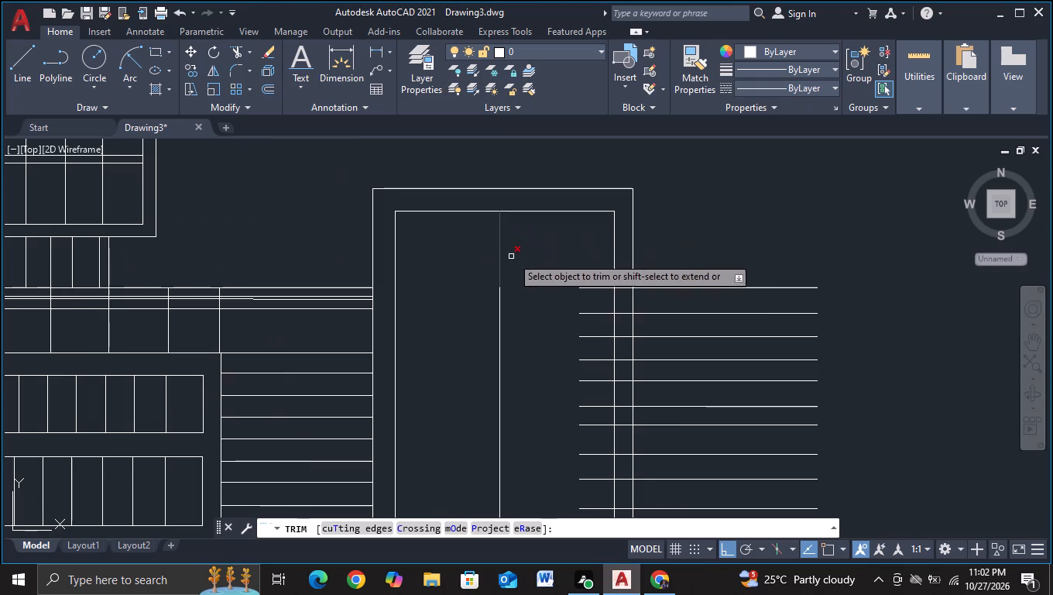
middle_drag(566, 324, 466, 176)
middle_drag(467, 227, 446, 257)
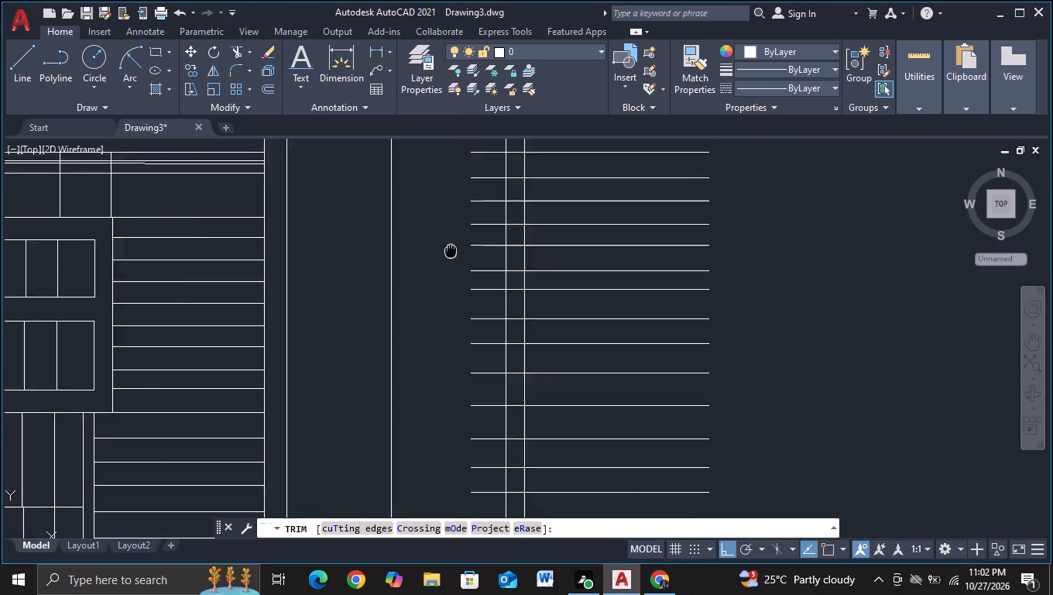
middle_drag(446, 257, 428, 248)
click(445, 145)
middle_drag(459, 391, 454, 373)
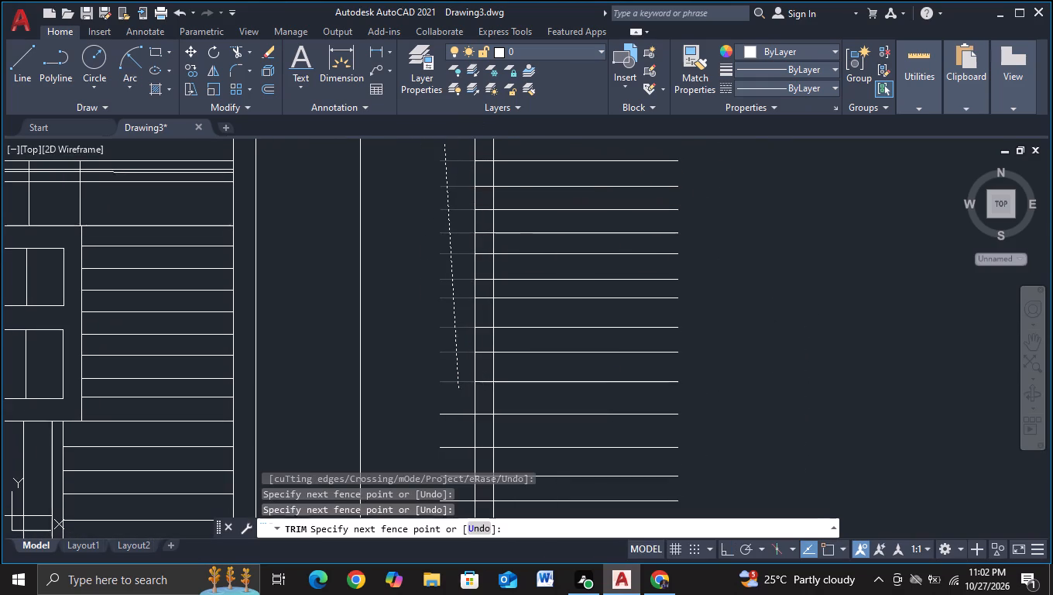
middle_drag(454, 373, 428, 178)
click(436, 378)
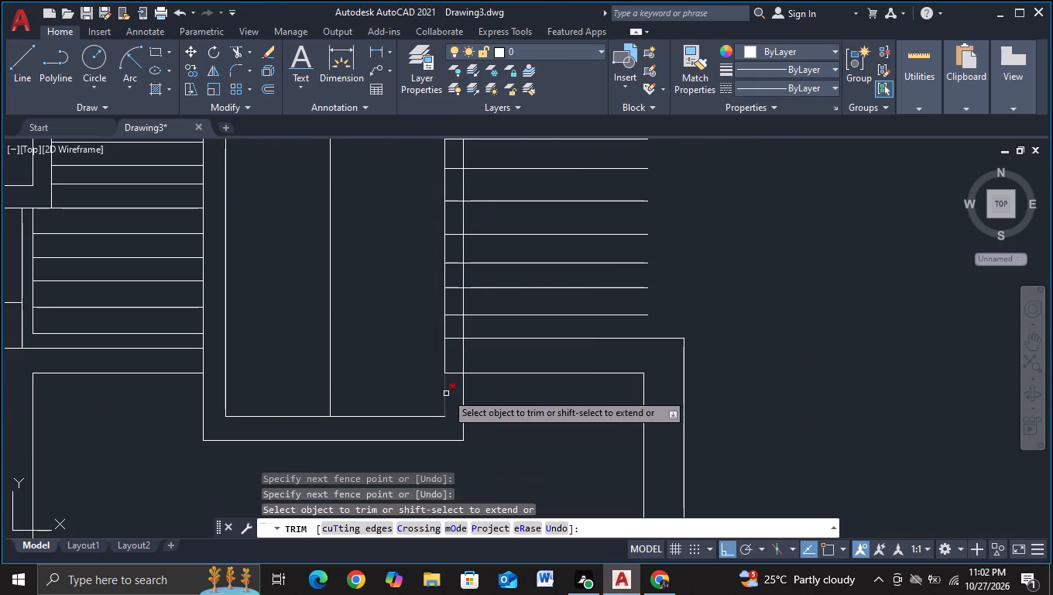
Trim the right-hand rungs and support lines between the tall rectangle's inner and outer right edges.
click(451, 390)
middle_drag(459, 291, 442, 481)
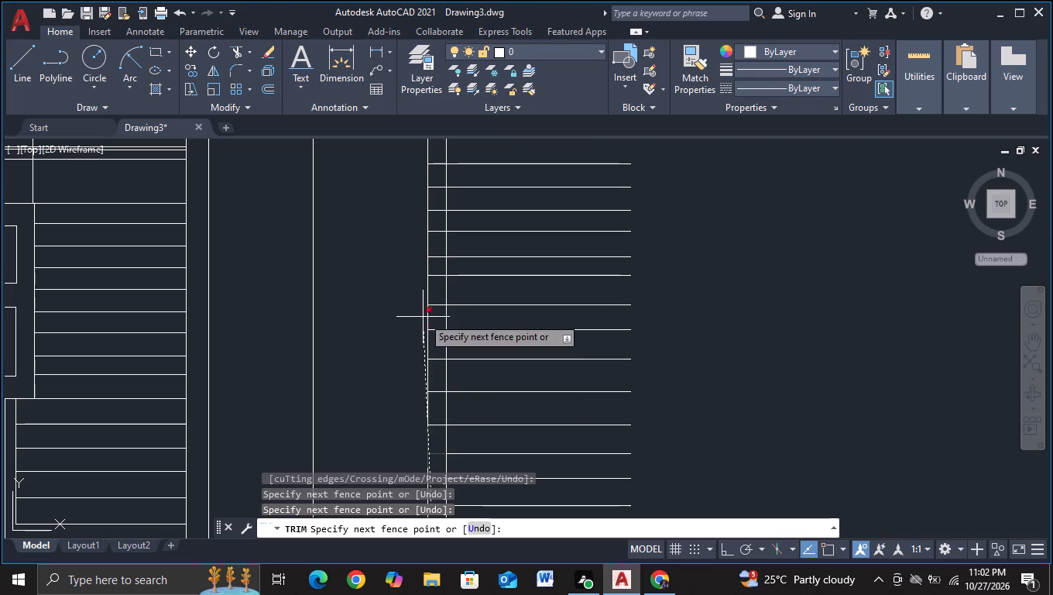
middle_drag(438, 283, 437, 511)
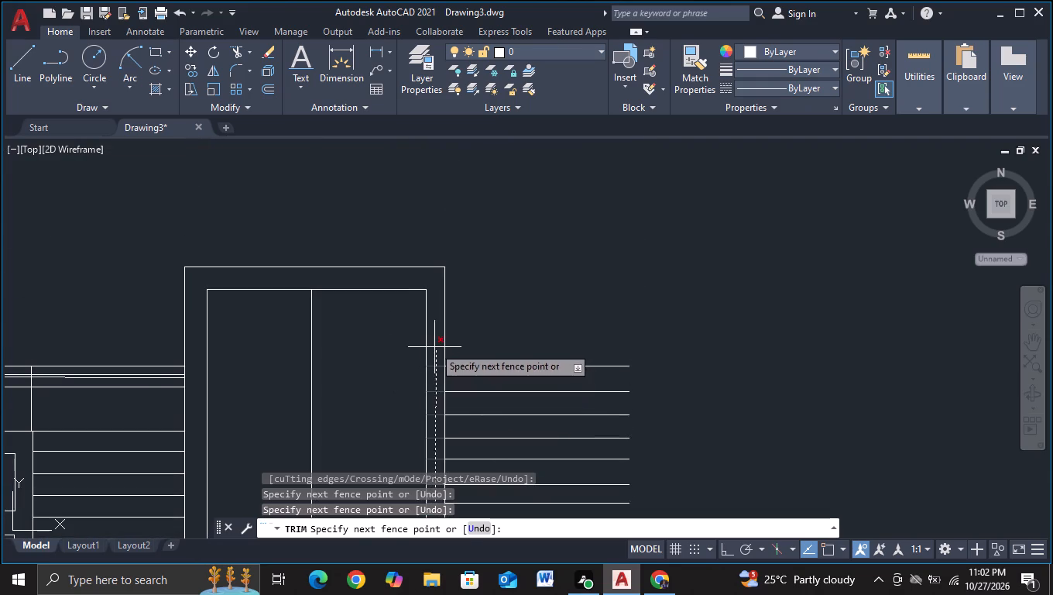
click(433, 345)
scroll(527, 315, down, 2)
middle_drag(529, 315, 543, 260)
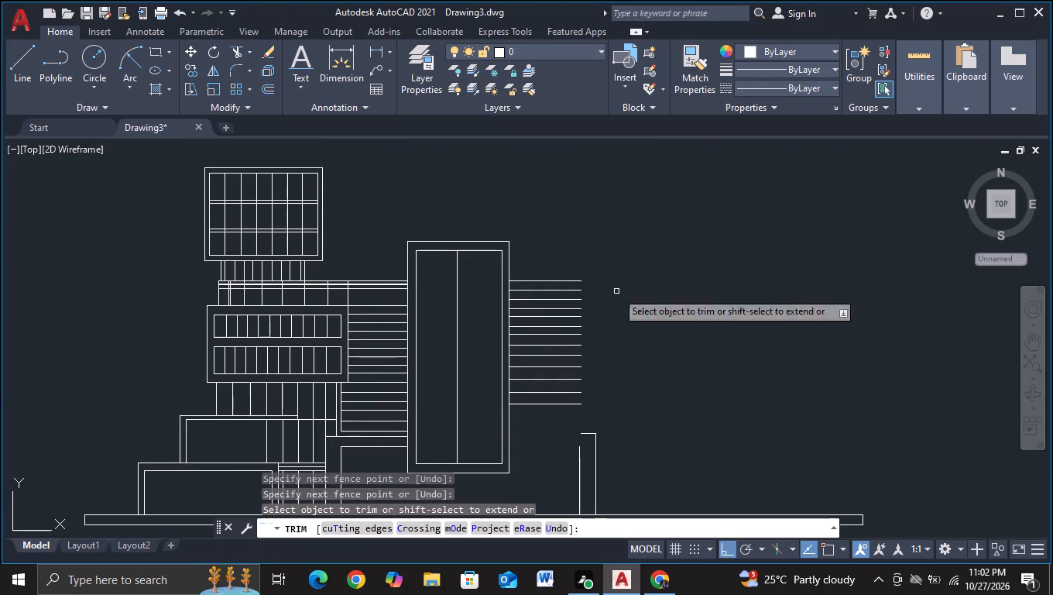
key(Escape)
Examine the trimmed rungs, the right support and the vertical line along the barred box's right edge.
middle_drag(642, 379, 631, 280)
scroll(636, 295, down, 1)
middle_drag(640, 308, 619, 320)
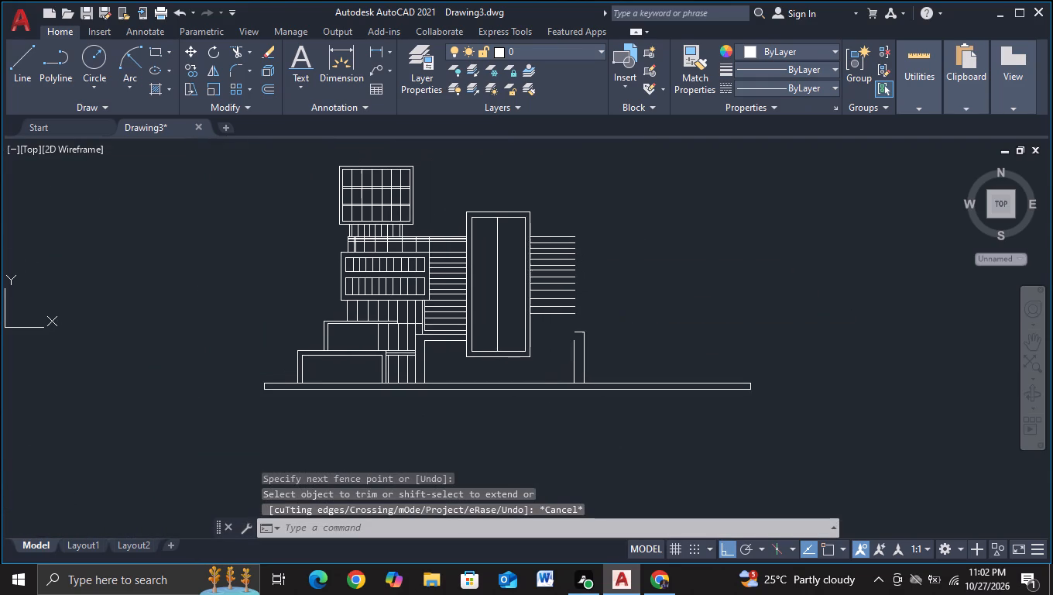
scroll(619, 320, up, 1)
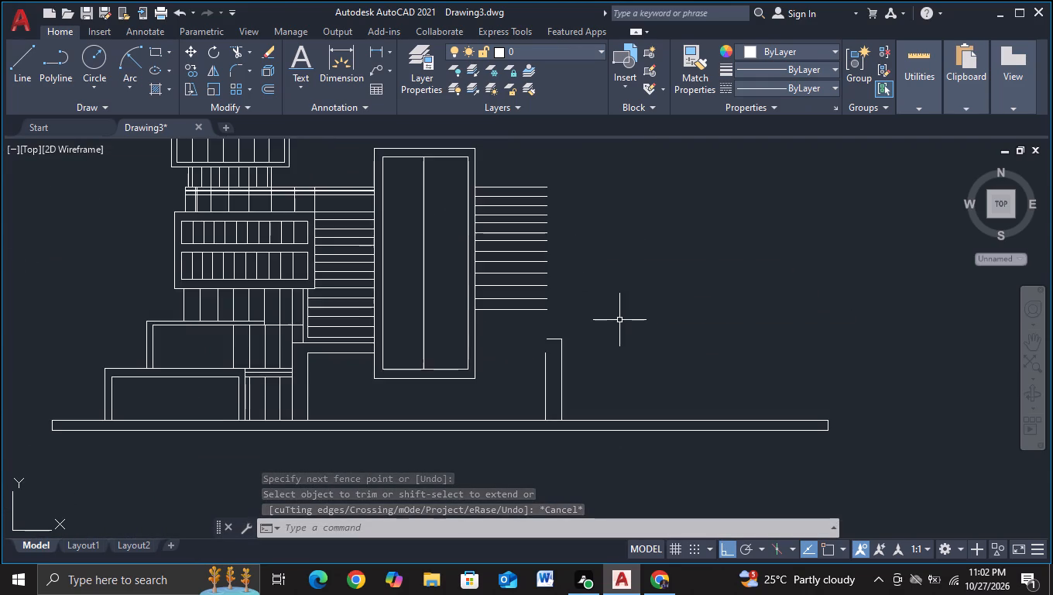
middle_drag(620, 321, 646, 341)
scroll(354, 308, up, 2)
scroll(330, 261, down, 1)
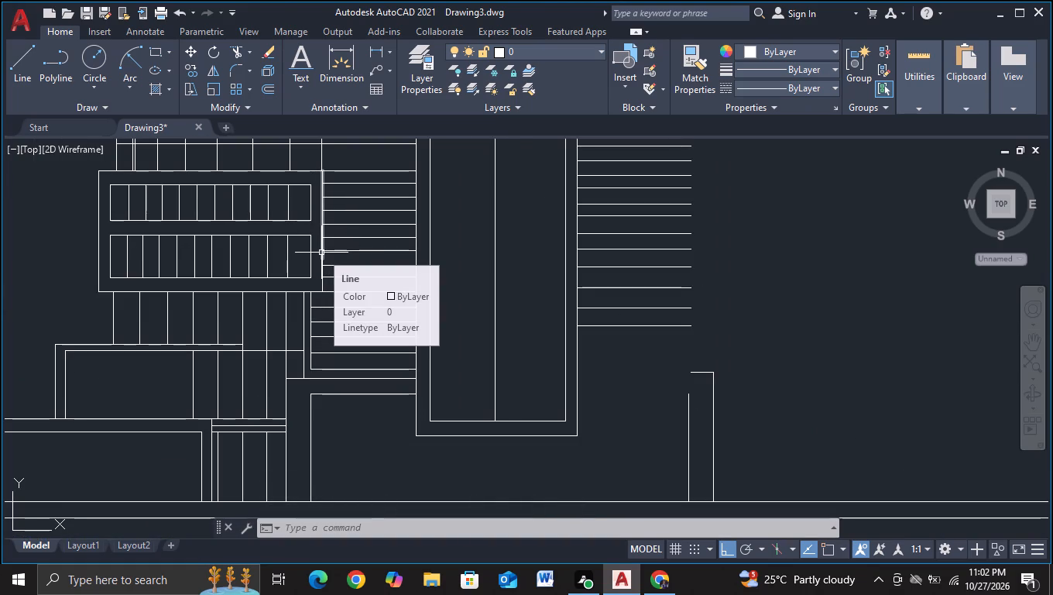
scroll(321, 253, down, 2)
scroll(321, 253, up, 1)
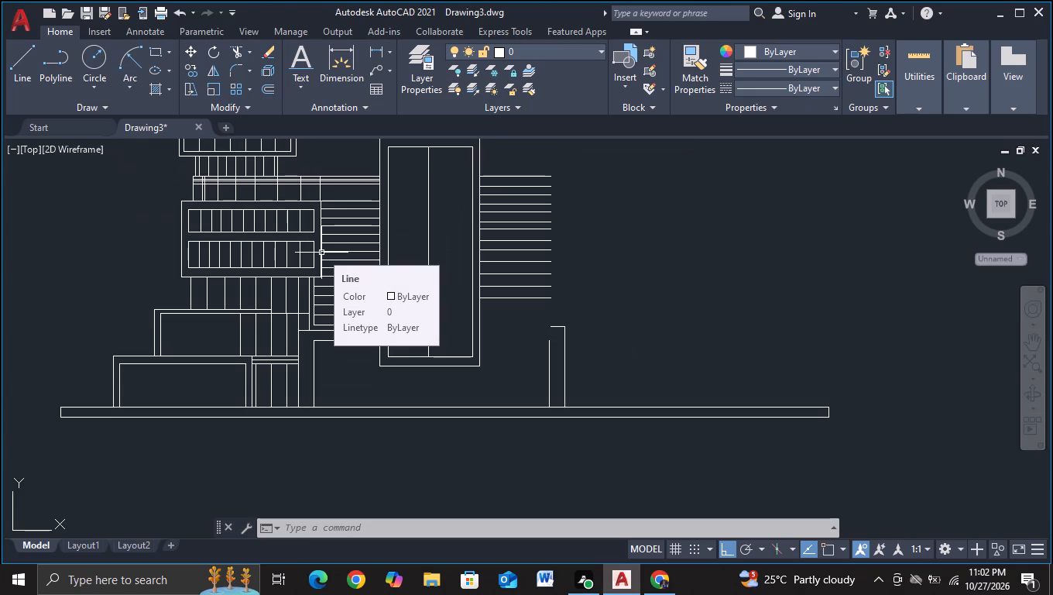
click(321, 253)
key(Escape)
key(Escape)
key(Escape)
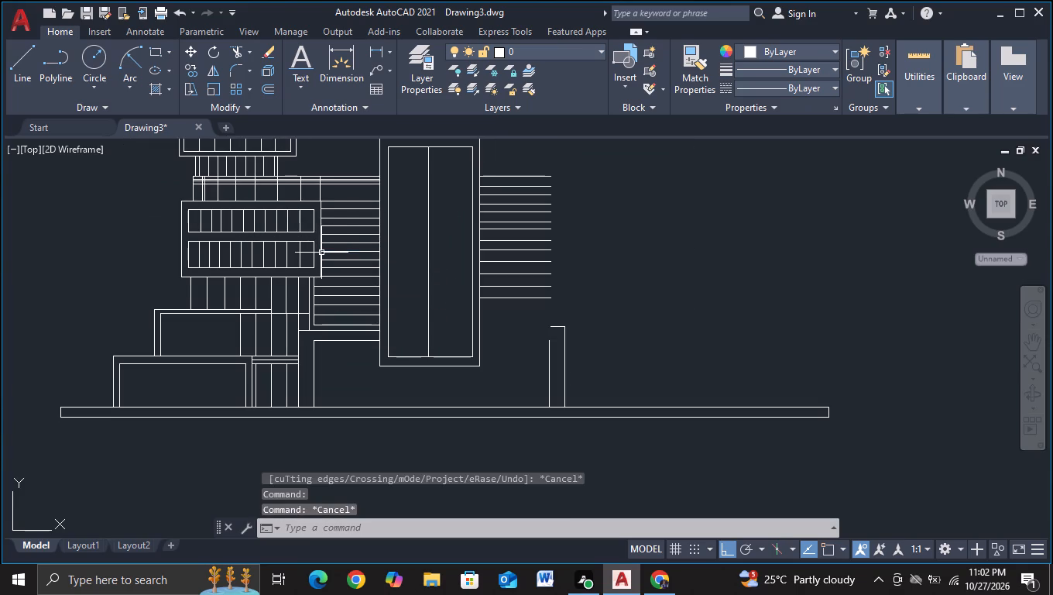
key(Escape)
key(Escape)
key(Escape)
key(Escape)
key(Escape)
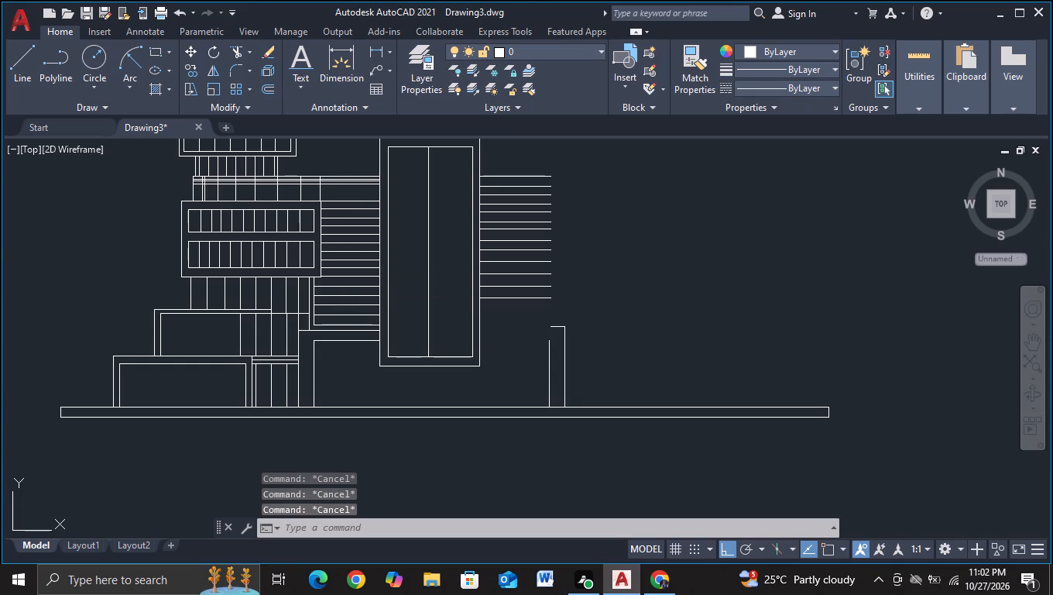
Move both segments of the large barred box's right edge about 4.85 units right, toward the tall rectangle.
scroll(318, 232, up, 1)
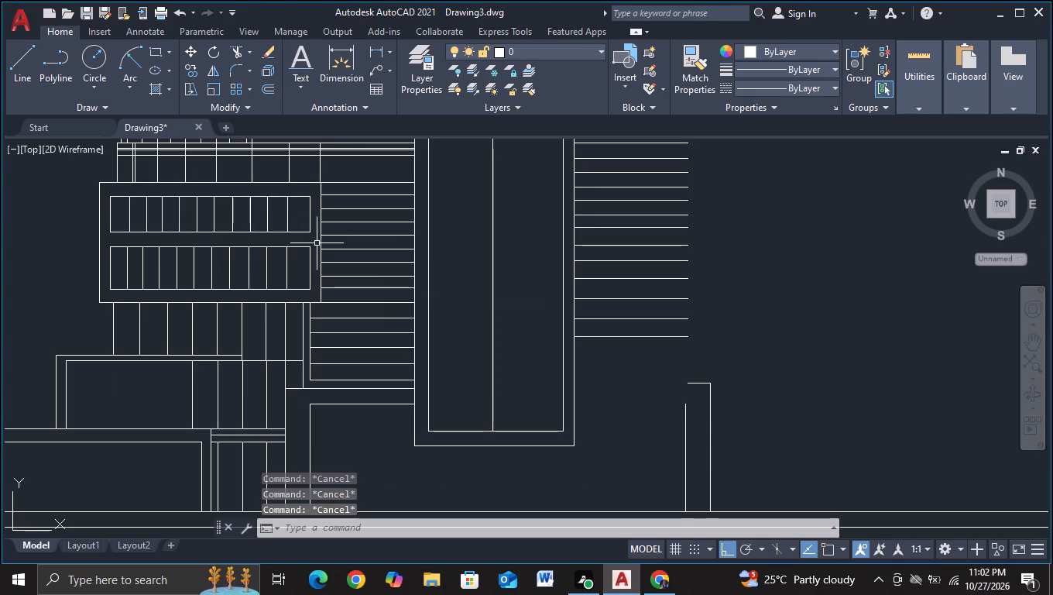
click(320, 244)
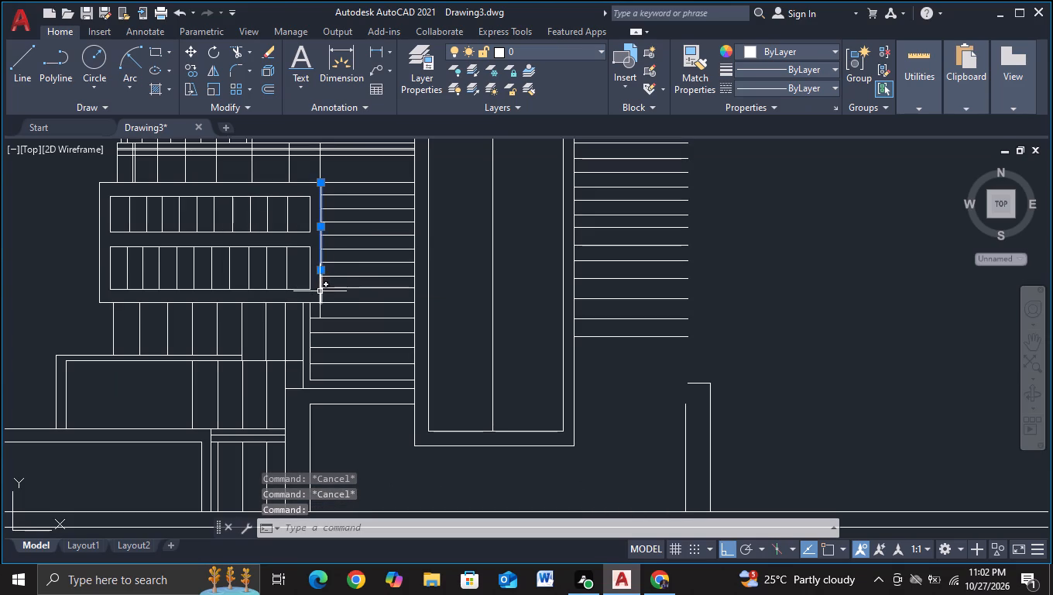
click(320, 292)
key(m)
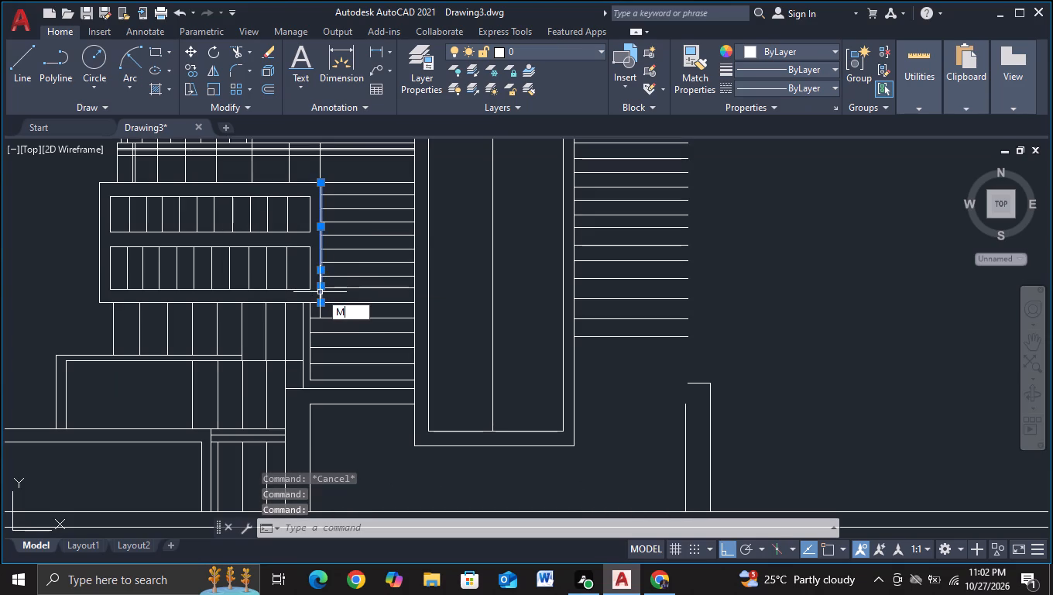
click(362, 331)
click(362, 331)
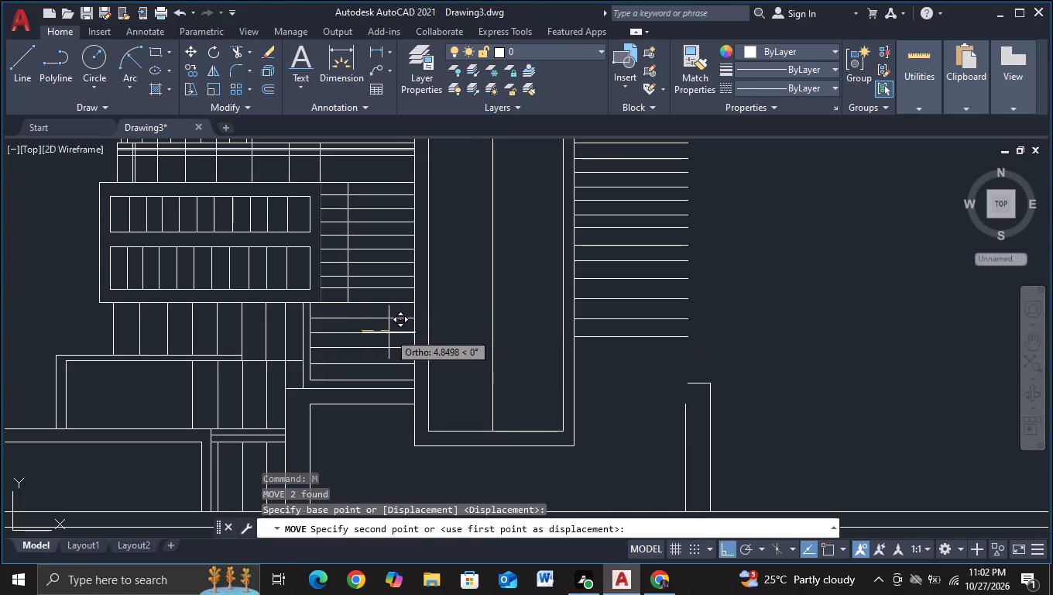
click(389, 332)
key(Escape)
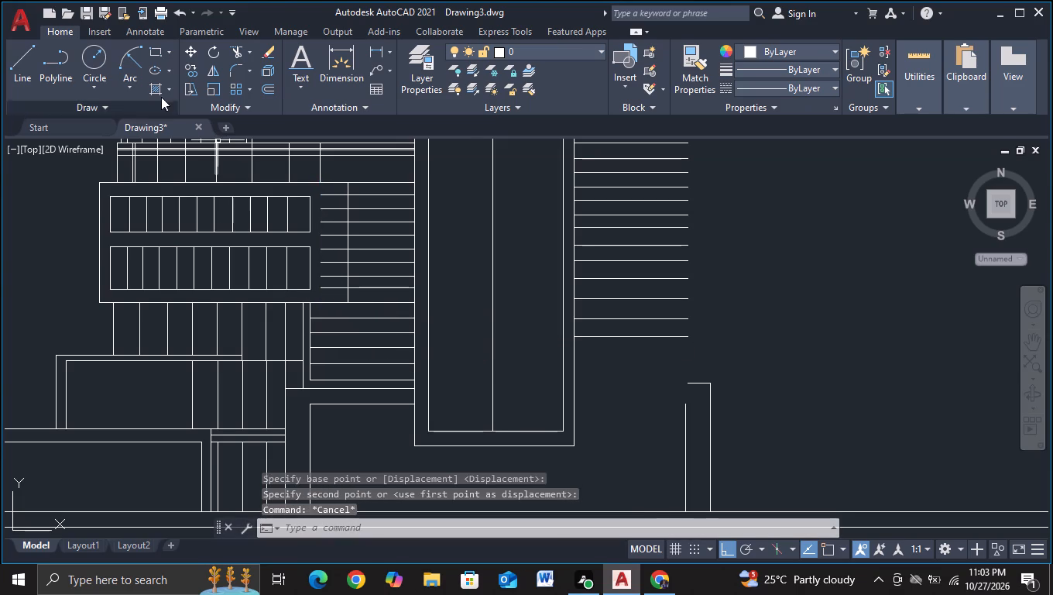
Trim the rung ends that extend into the barred box back to its moved right edge.
click(238, 53)
scroll(306, 270, up, 2)
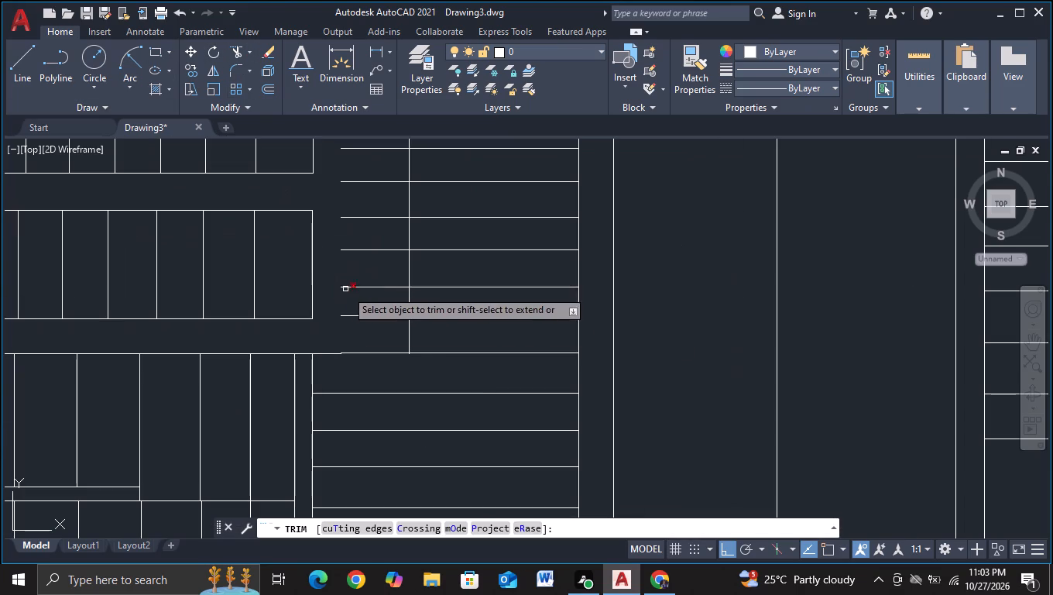
click(361, 334)
middle_drag(361, 204, 359, 355)
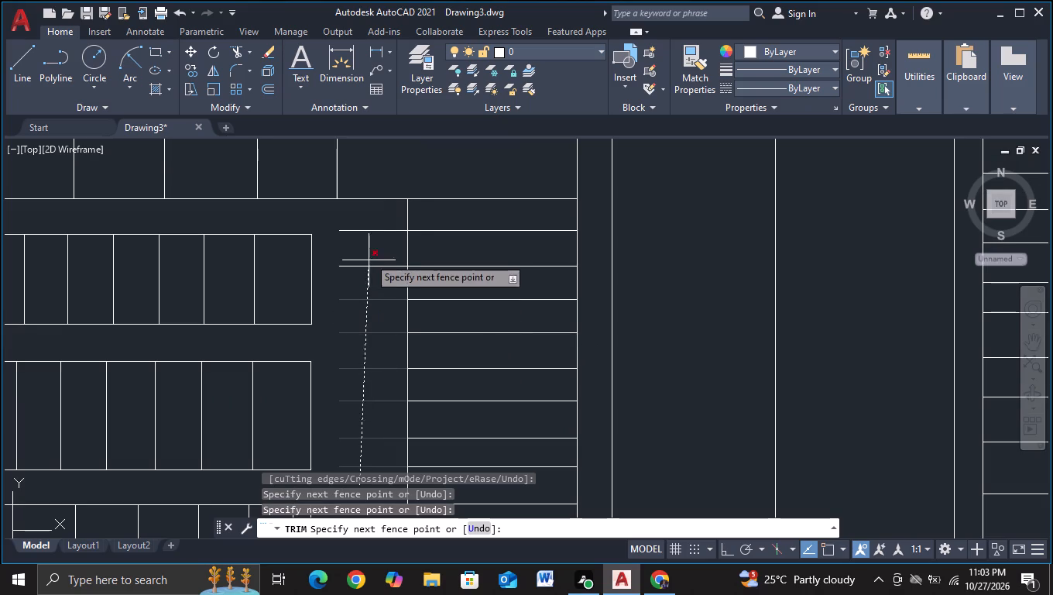
click(363, 221)
scroll(364, 333, down, 1)
middle_drag(365, 335, 362, 308)
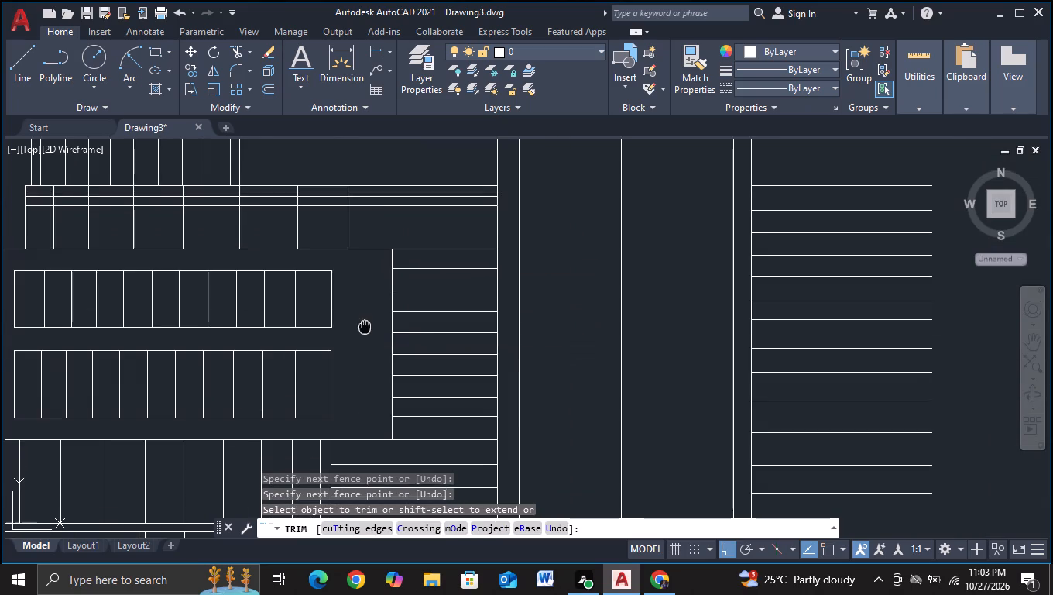
middle_drag(362, 308, 353, 273)
key(Escape)
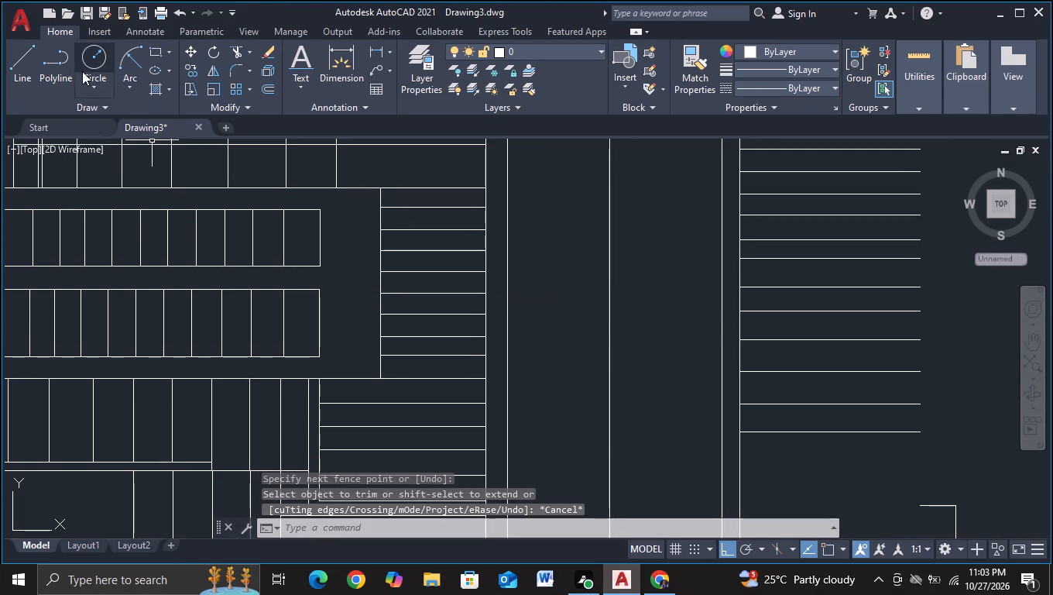
With object snap on, draw a three-line extension about 4 units wide closing the right end of the upper barred panel.
click(16, 67)
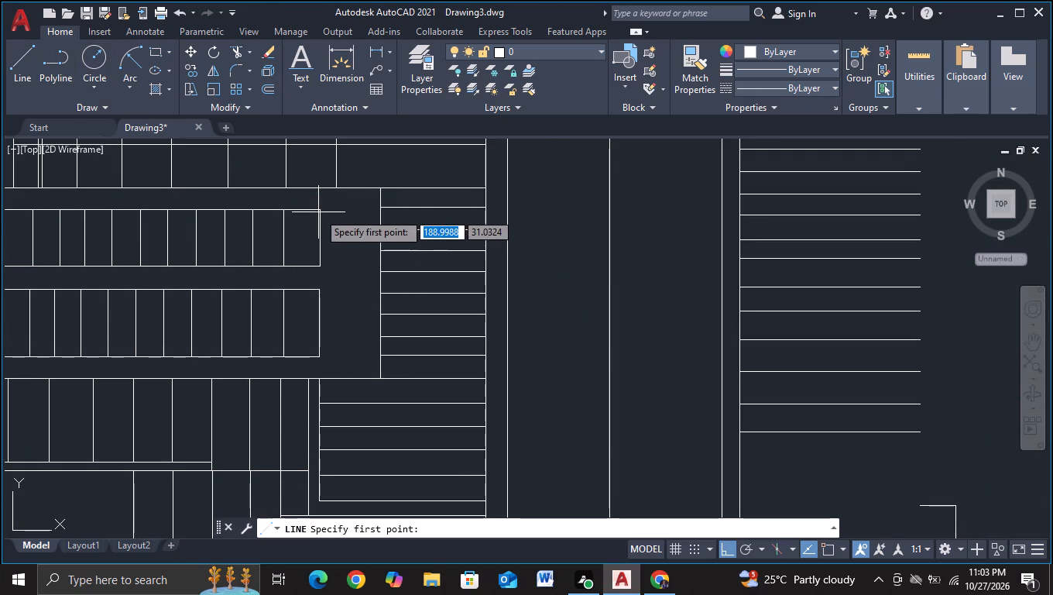
key(F3)
click(309, 215)
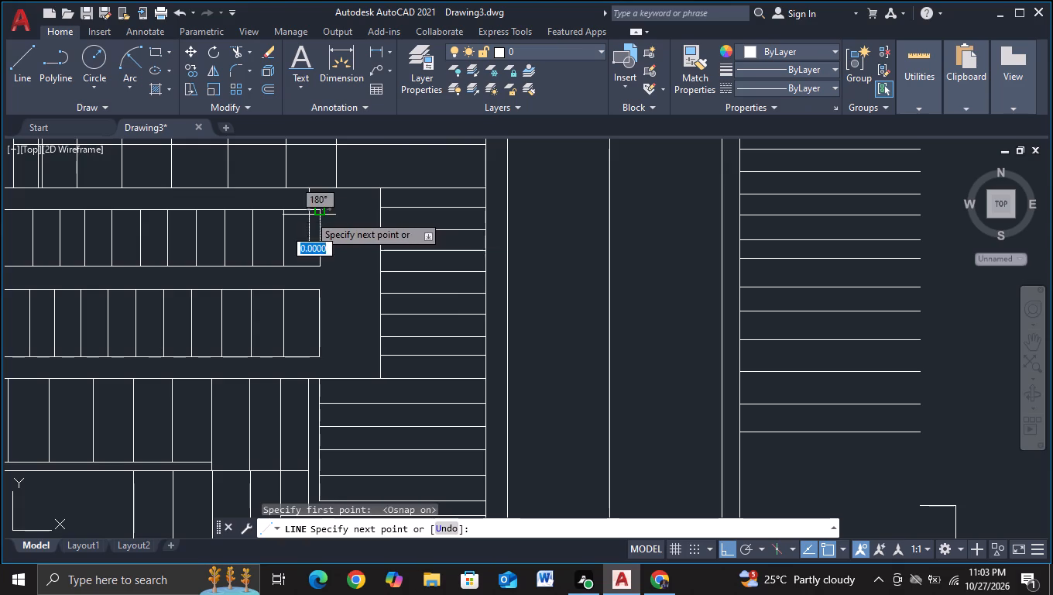
click(355, 216)
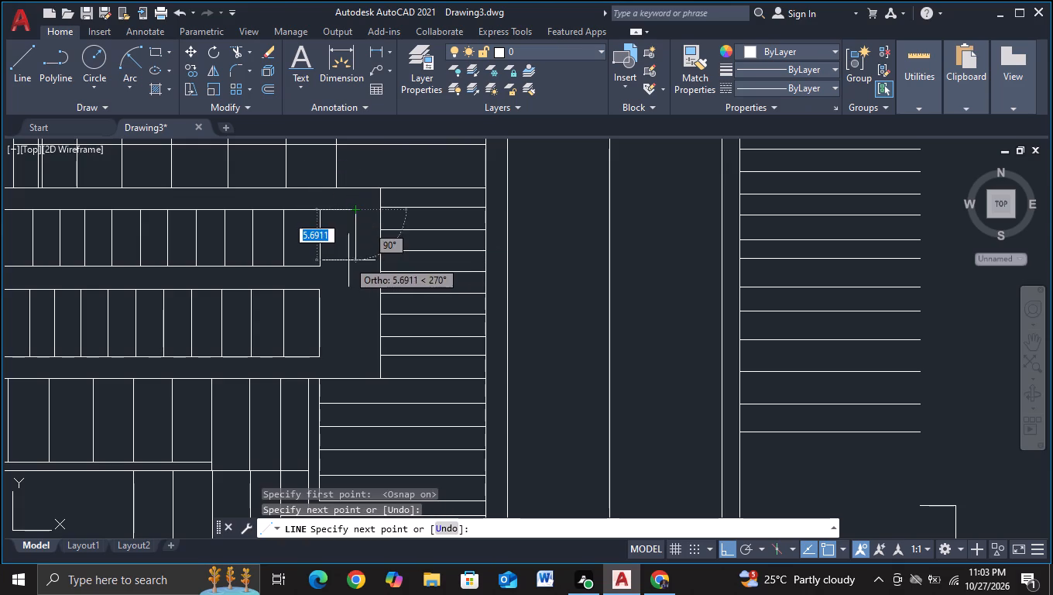
click(355, 267)
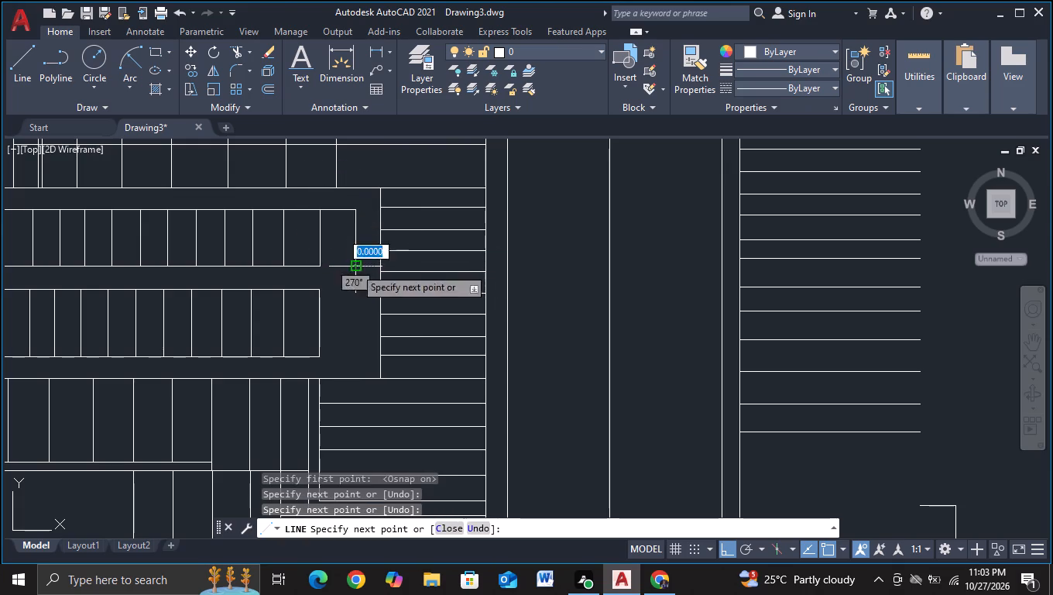
click(314, 268)
key(Escape)
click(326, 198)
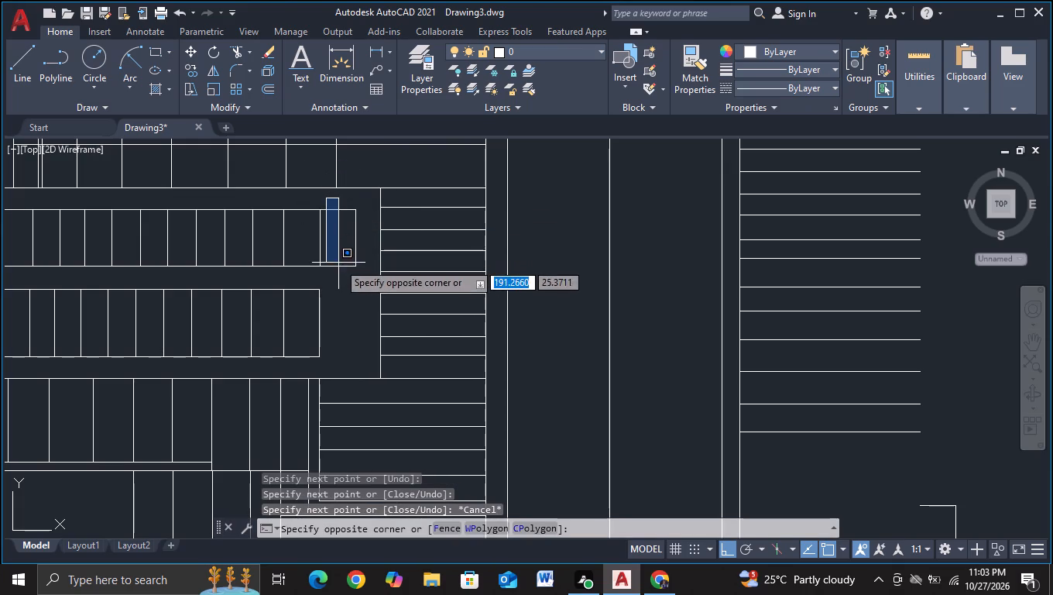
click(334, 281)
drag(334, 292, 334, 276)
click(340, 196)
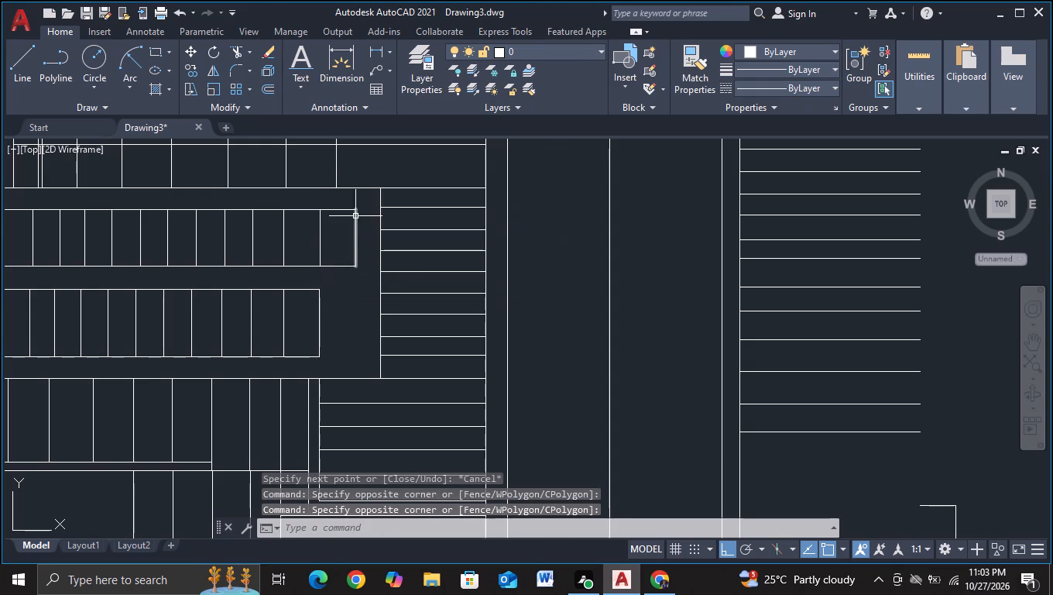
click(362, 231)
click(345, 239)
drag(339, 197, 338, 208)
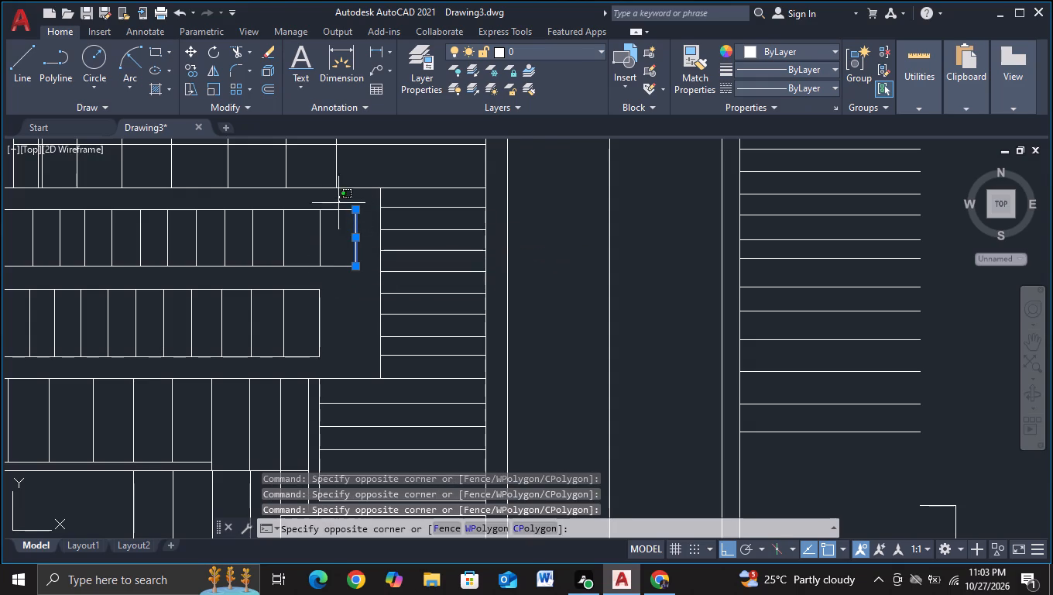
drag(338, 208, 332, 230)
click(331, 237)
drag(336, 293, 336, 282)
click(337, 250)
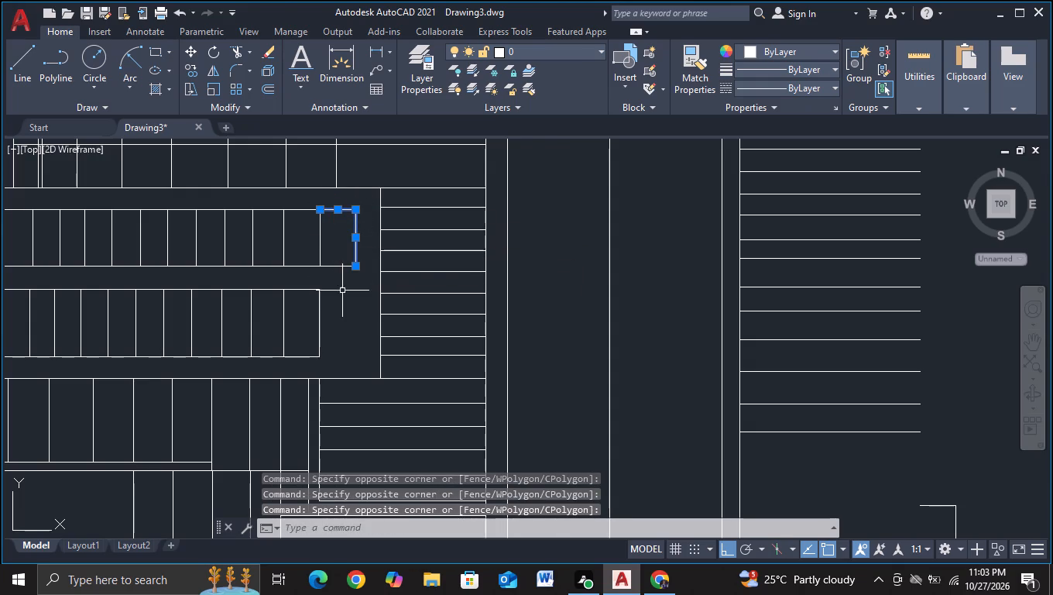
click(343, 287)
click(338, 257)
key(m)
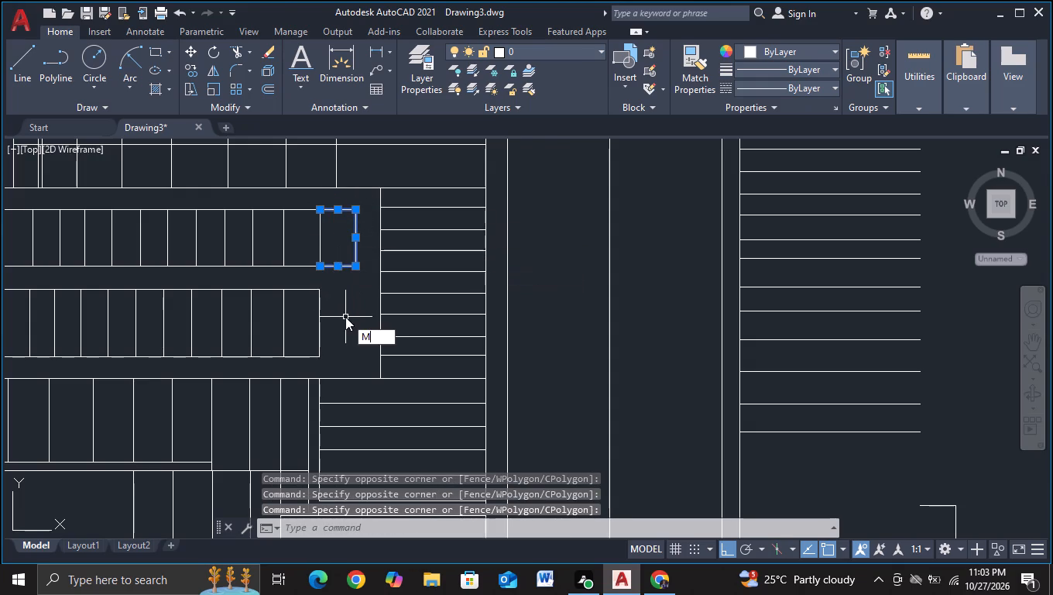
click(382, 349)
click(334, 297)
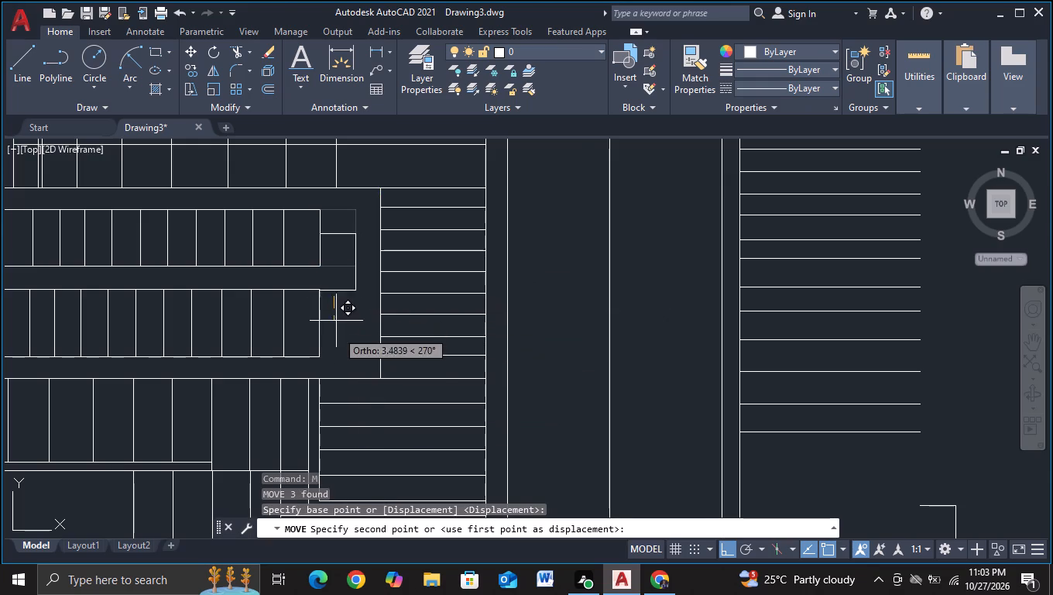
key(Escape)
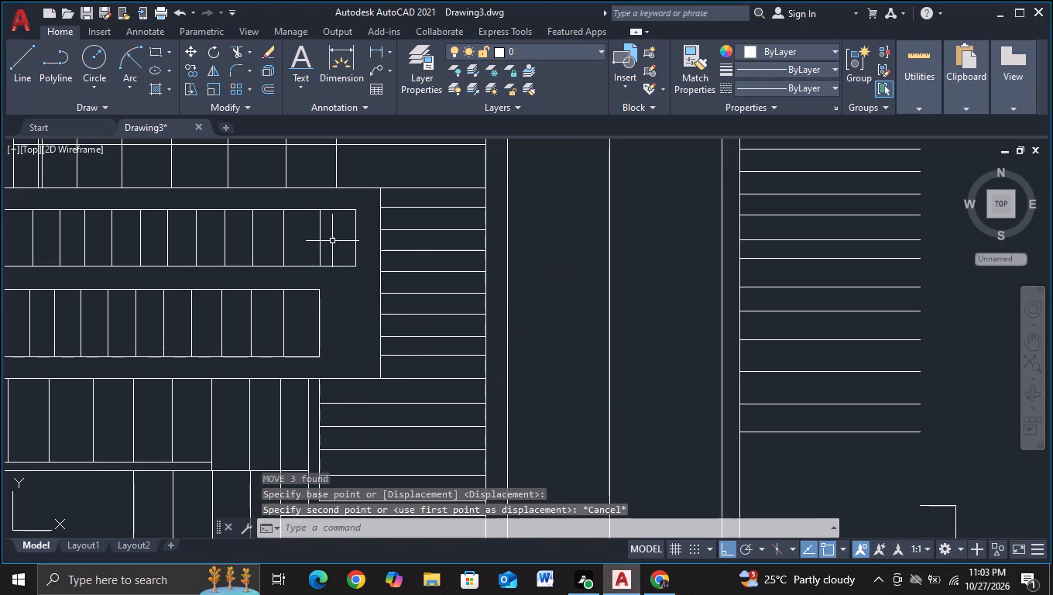
Copy the vertical line at the right end of the upper barred panel's extension.
click(355, 232)
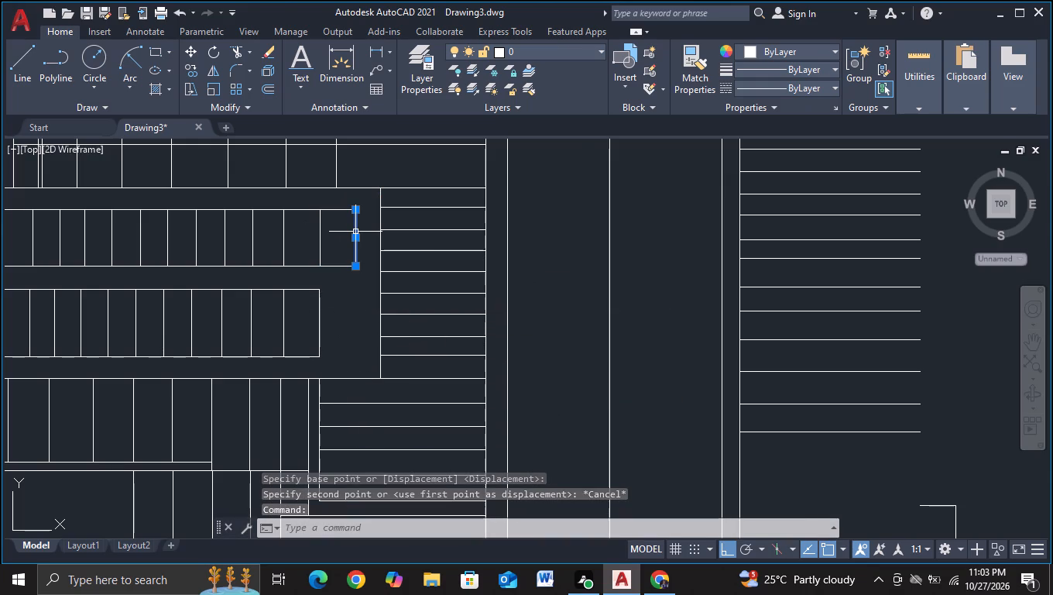
key(c)
double_click(411, 280)
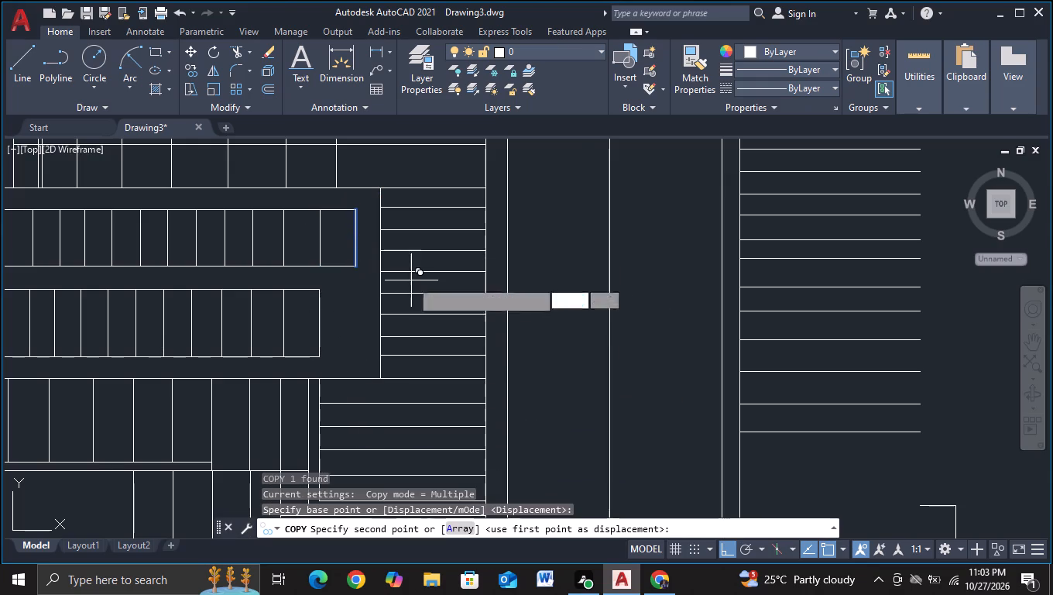
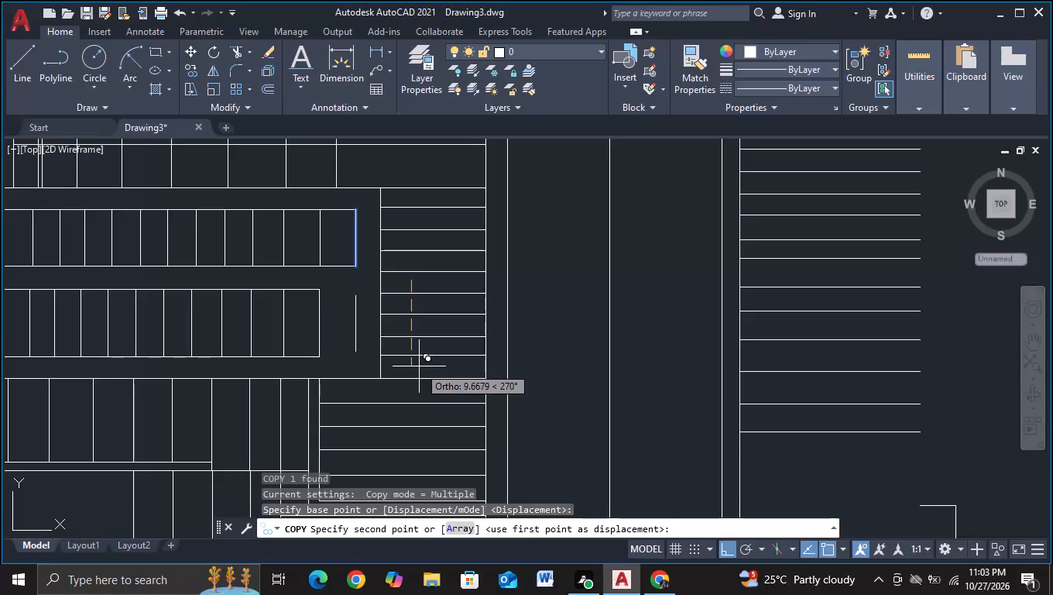
Place a copy of the upper window row's end line about 9.67 units below, beside the lower window row.
click(419, 366)
key(Escape)
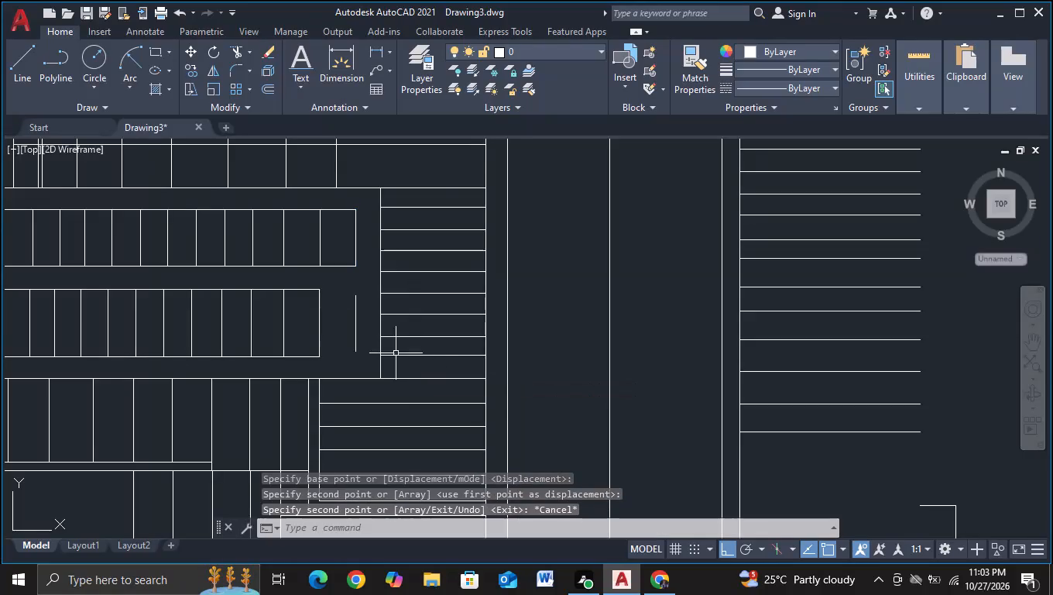
Draw a line extending the lower window row's top edge outward, then down to meet the copied end line.
click(34, 74)
click(315, 289)
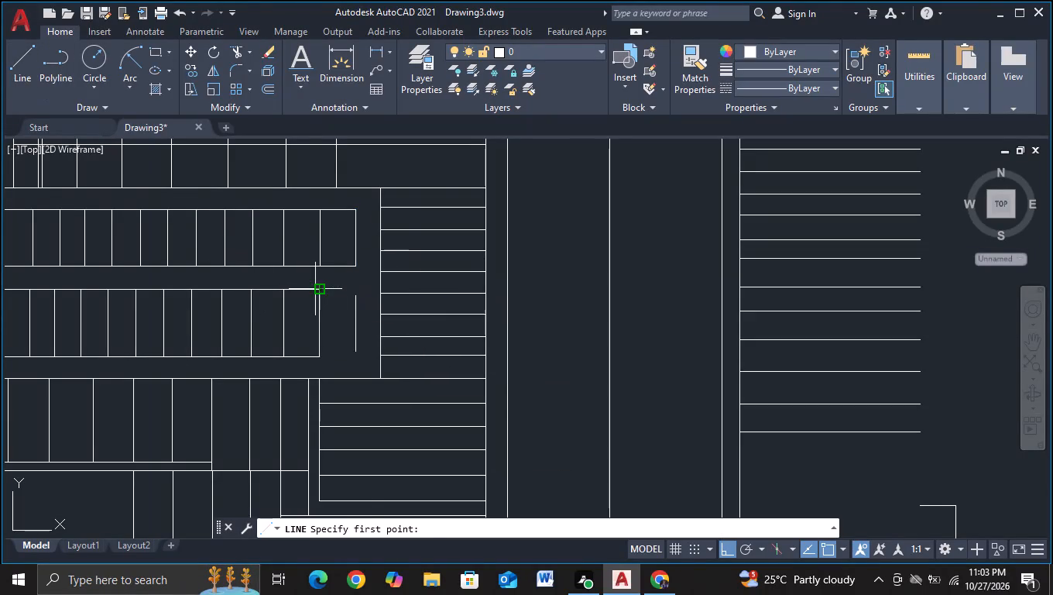
click(355, 287)
click(354, 300)
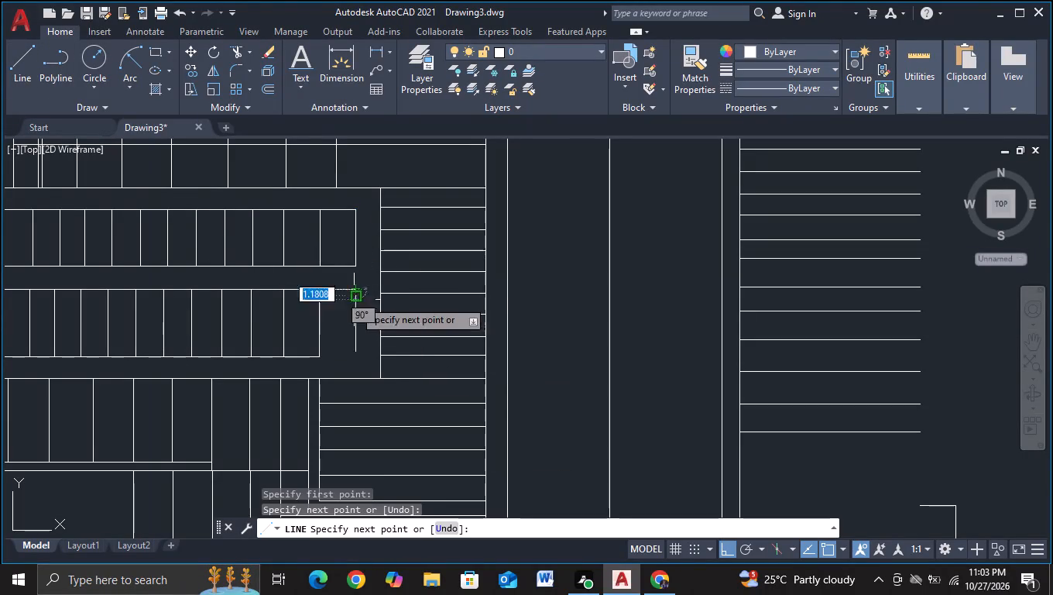
key(Escape)
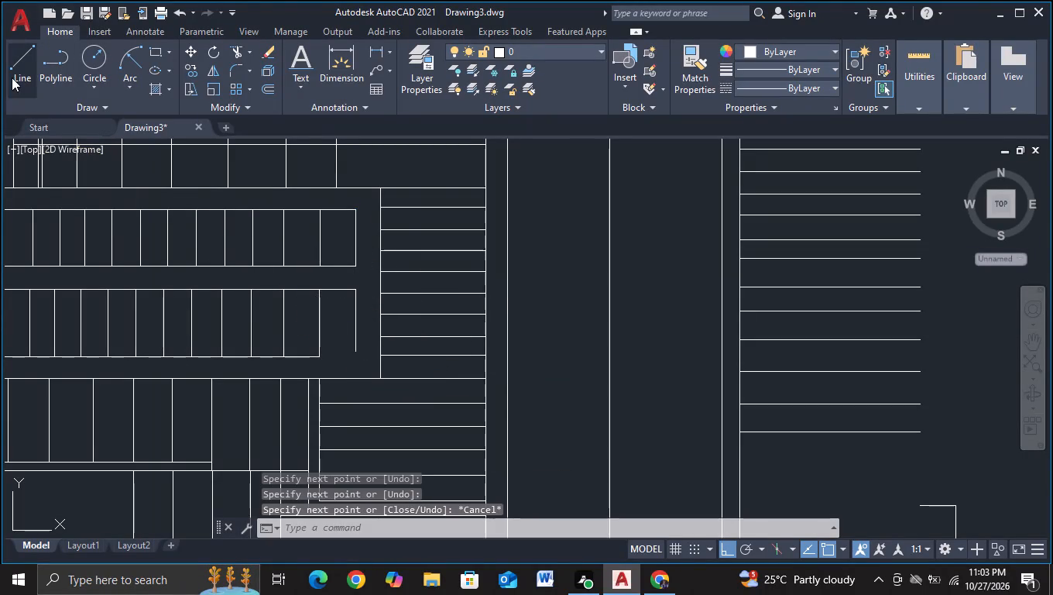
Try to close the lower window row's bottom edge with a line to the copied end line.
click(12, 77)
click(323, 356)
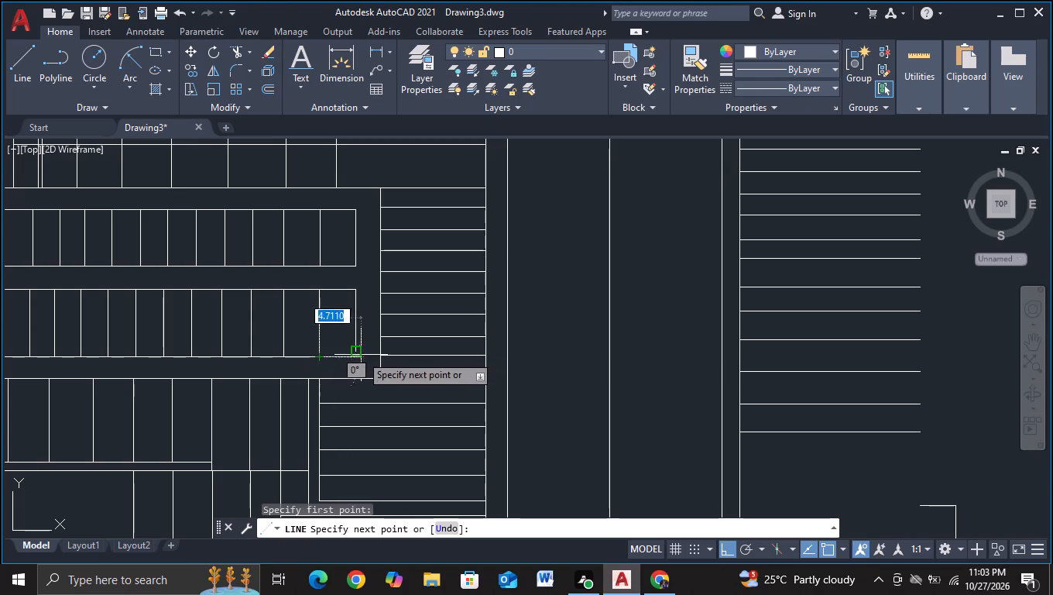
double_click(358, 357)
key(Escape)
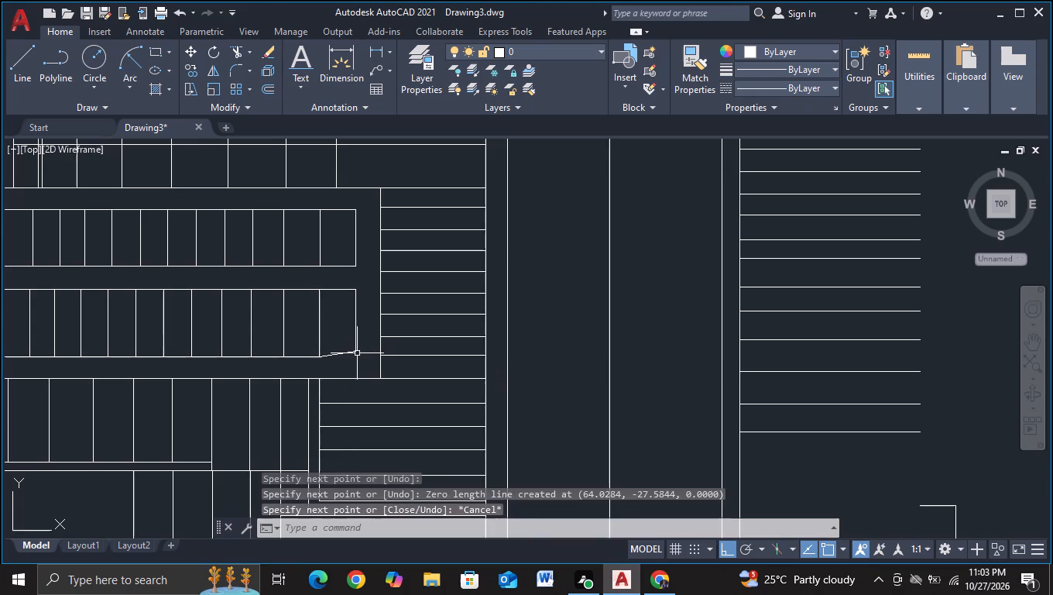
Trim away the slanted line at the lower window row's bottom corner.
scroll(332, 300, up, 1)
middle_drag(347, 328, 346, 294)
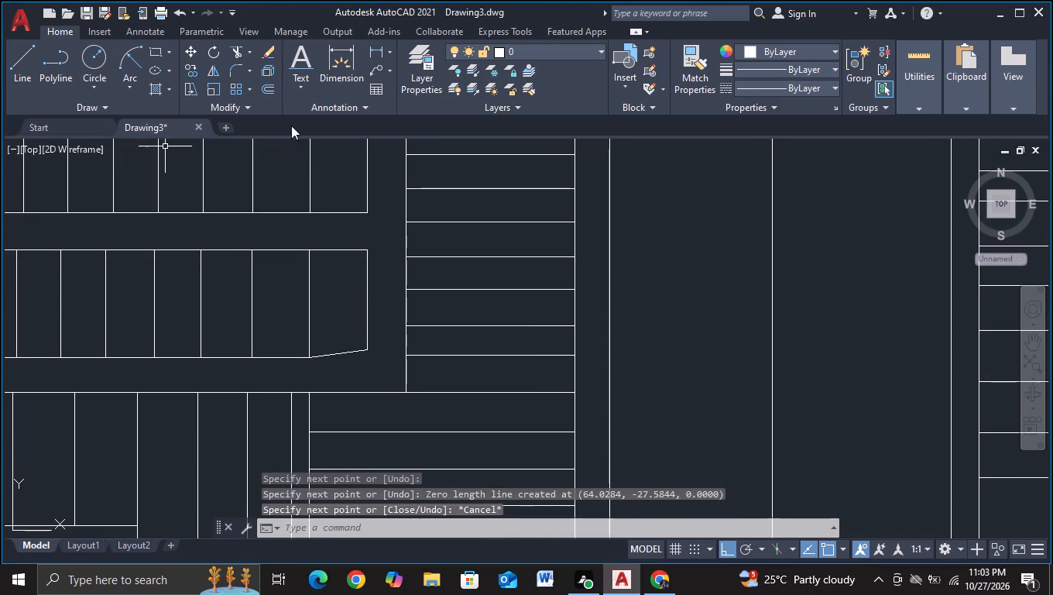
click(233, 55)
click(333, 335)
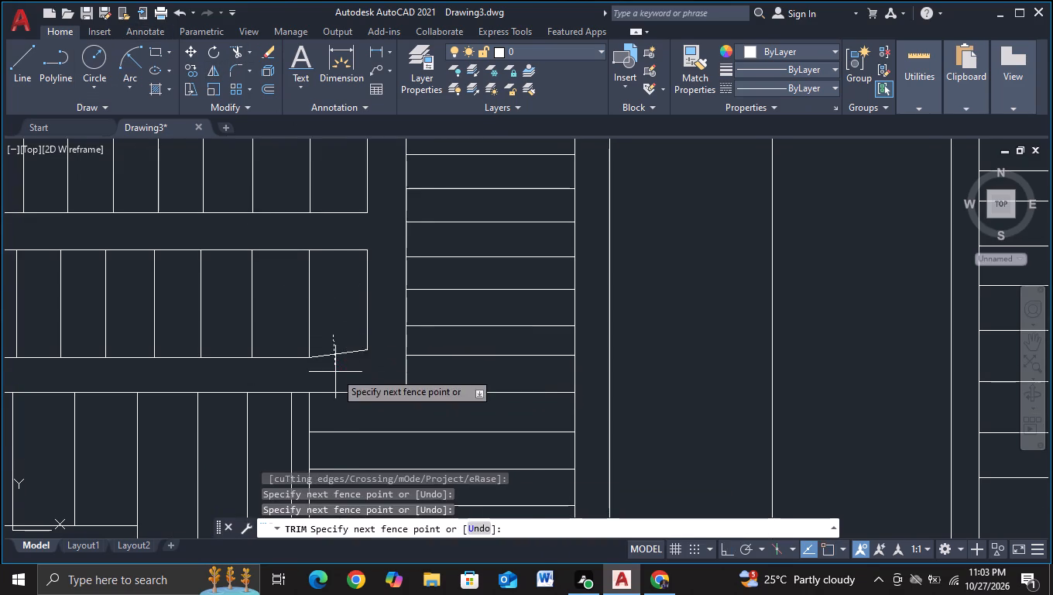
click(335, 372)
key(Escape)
Draw a horizontal line extending the lower window row's bottom edge, then up to the end line to close the corner.
click(10, 66)
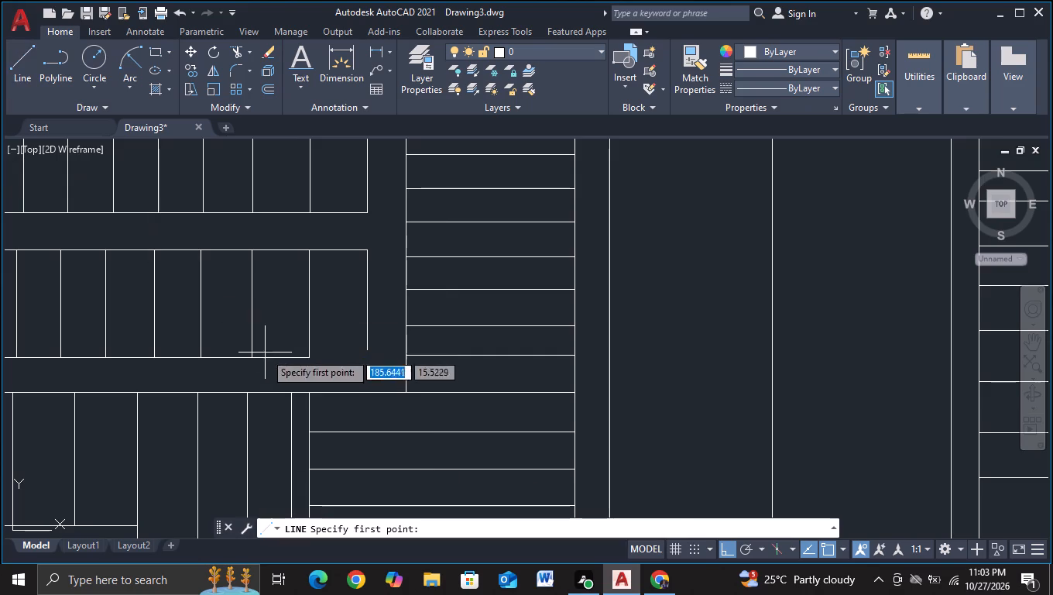
click(306, 361)
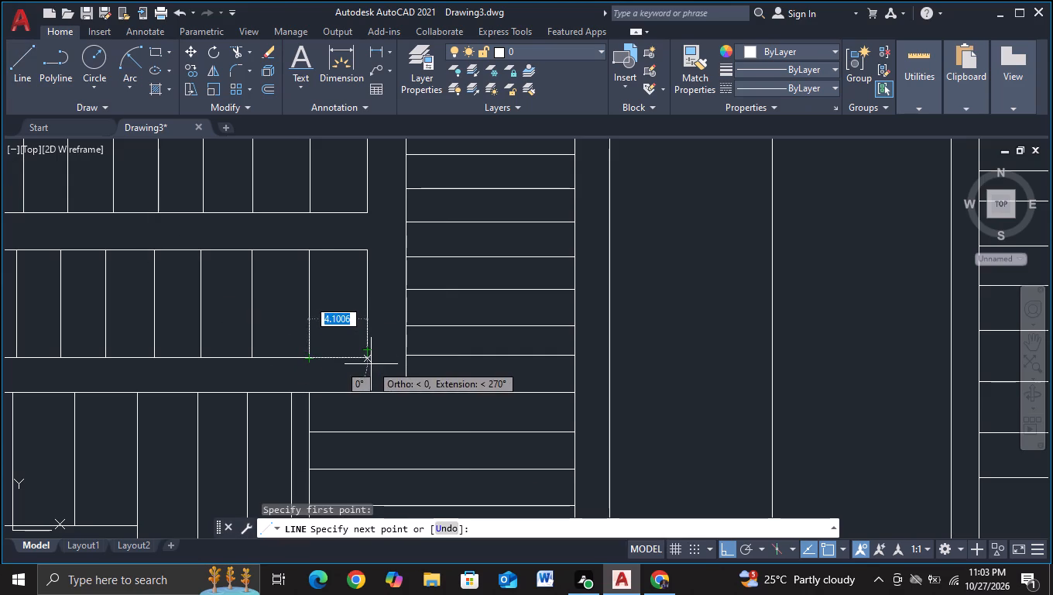
click(367, 360)
click(367, 346)
key(Escape)
Move both window rows together slightly to the right inside their surrounding frame, with object snap turned off.
scroll(368, 347, down, 2)
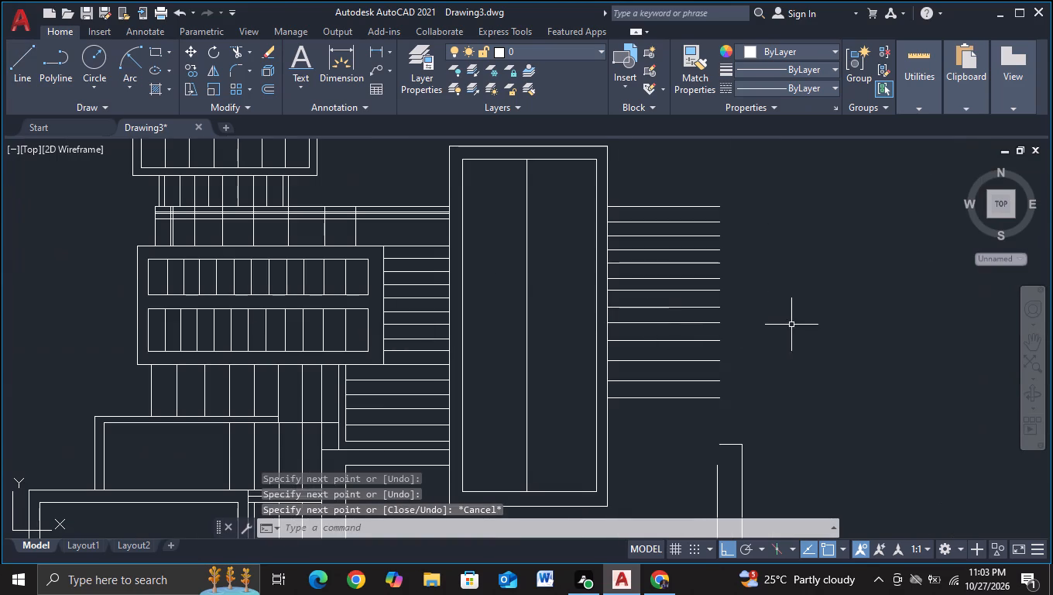
click(142, 259)
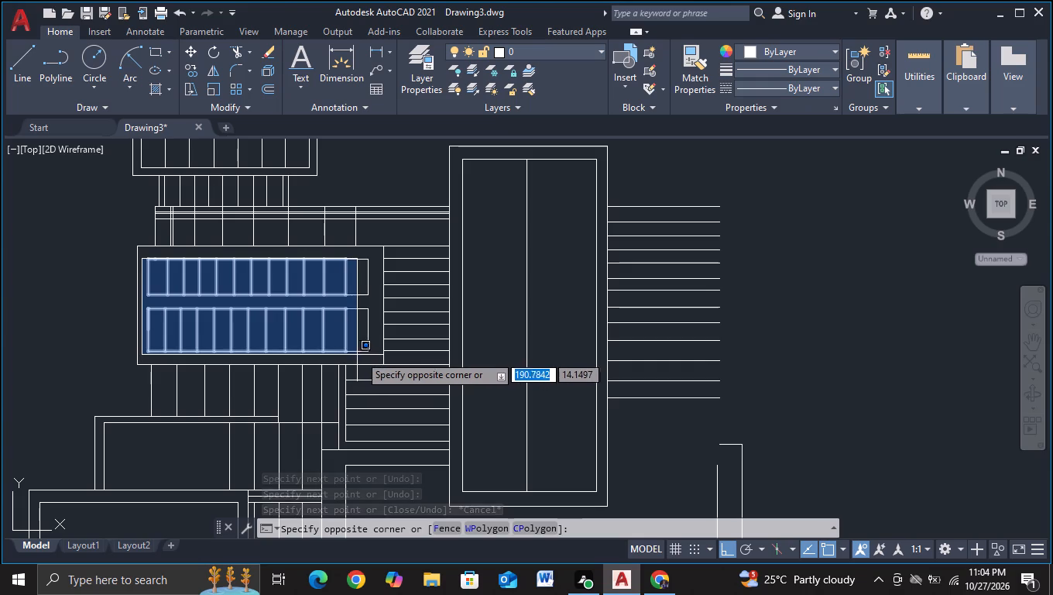
click(371, 356)
key(m)
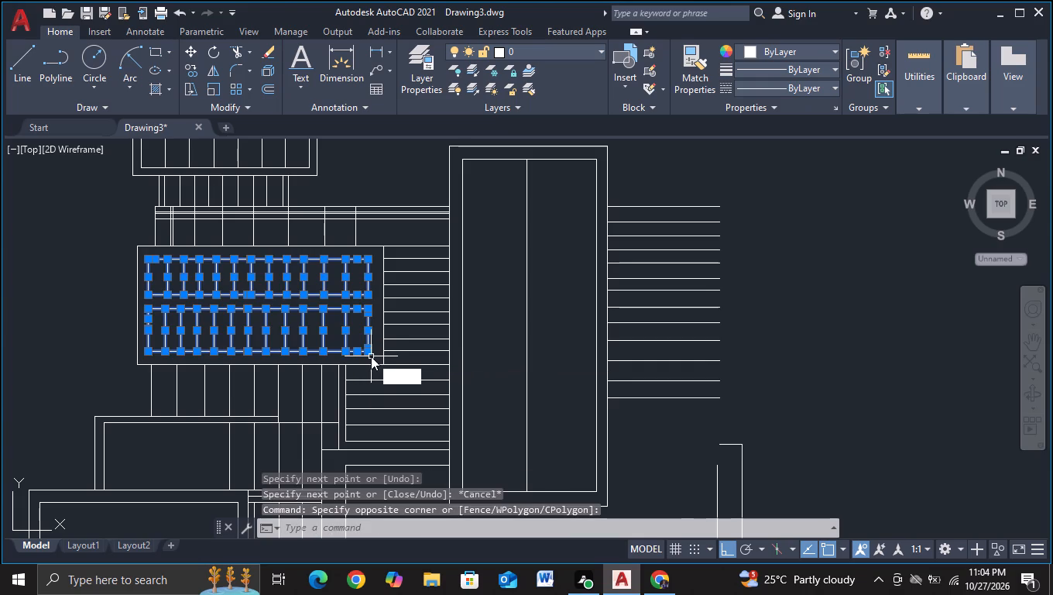
click(398, 393)
click(393, 377)
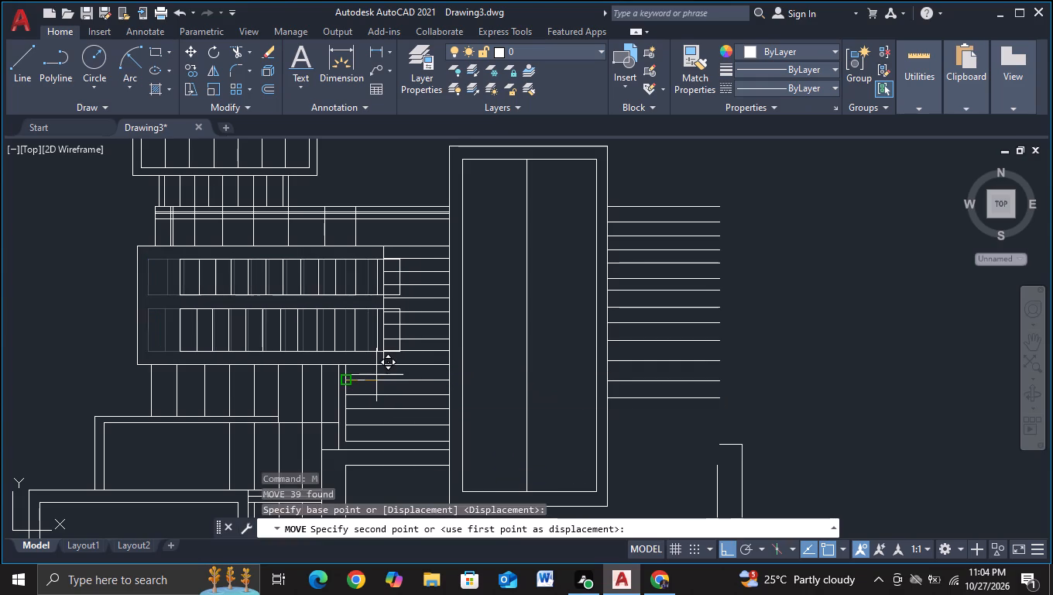
scroll(376, 375, up, 1)
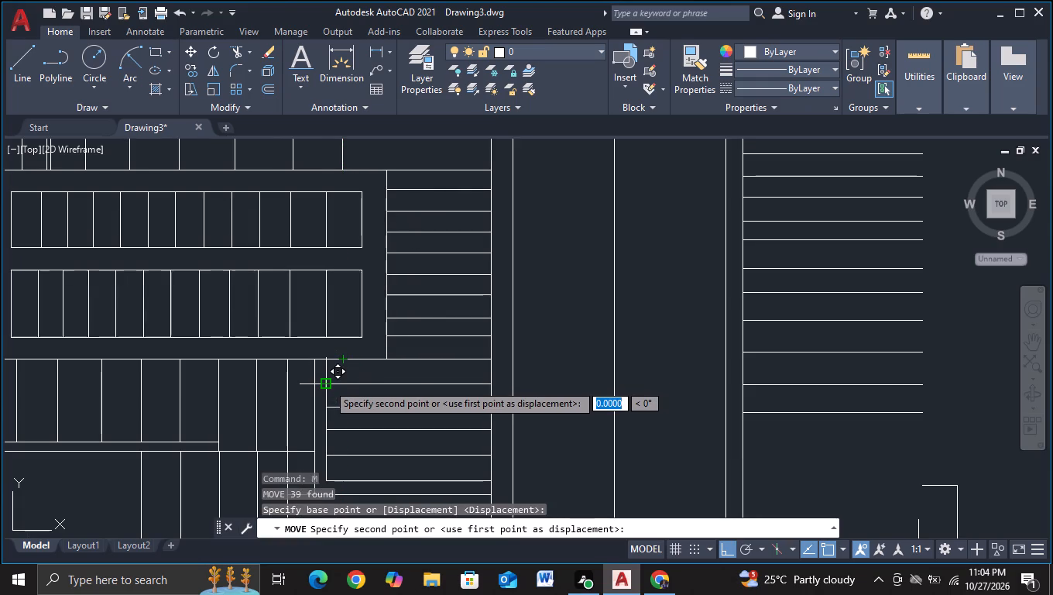
key(F3)
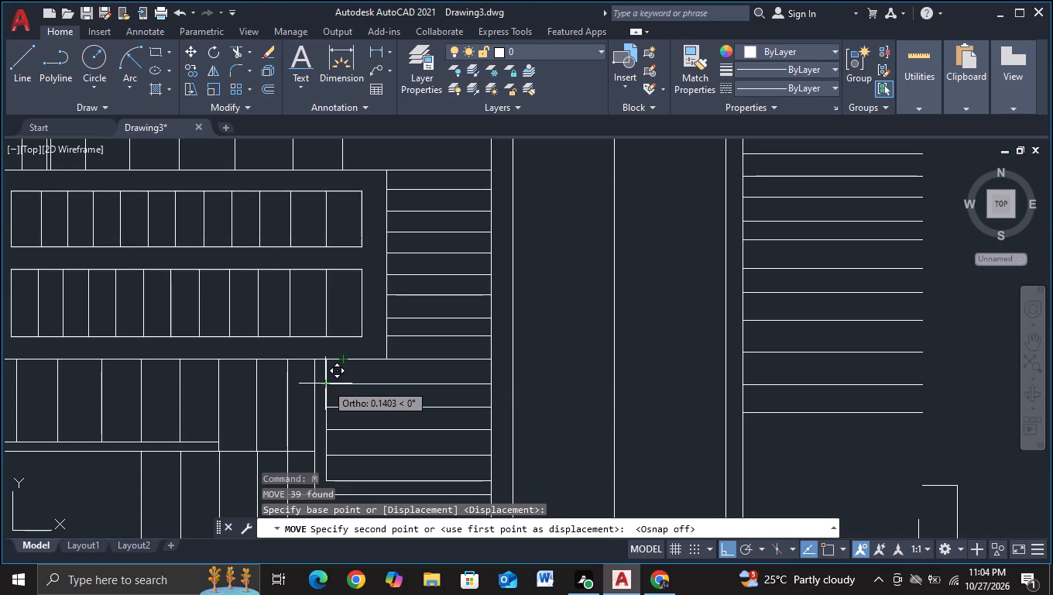
scroll(325, 384, down, 1)
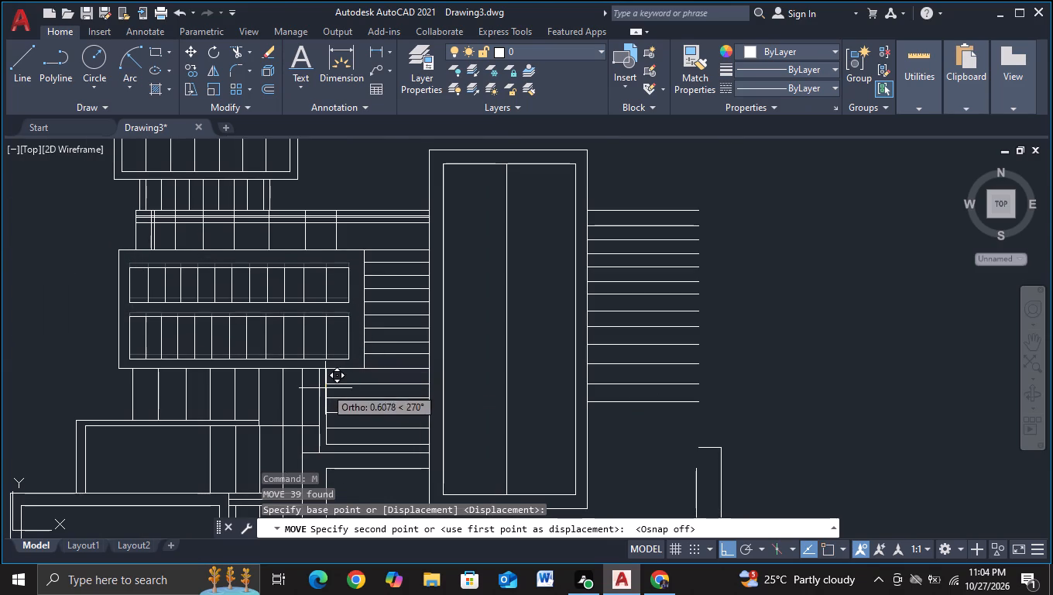
scroll(325, 388, up, 1)
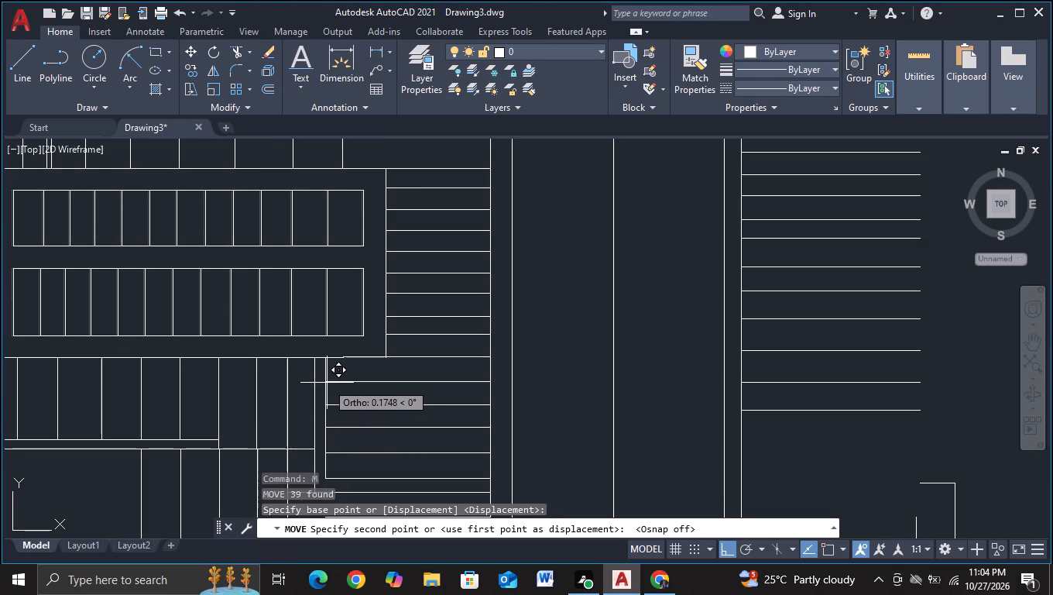
click(329, 383)
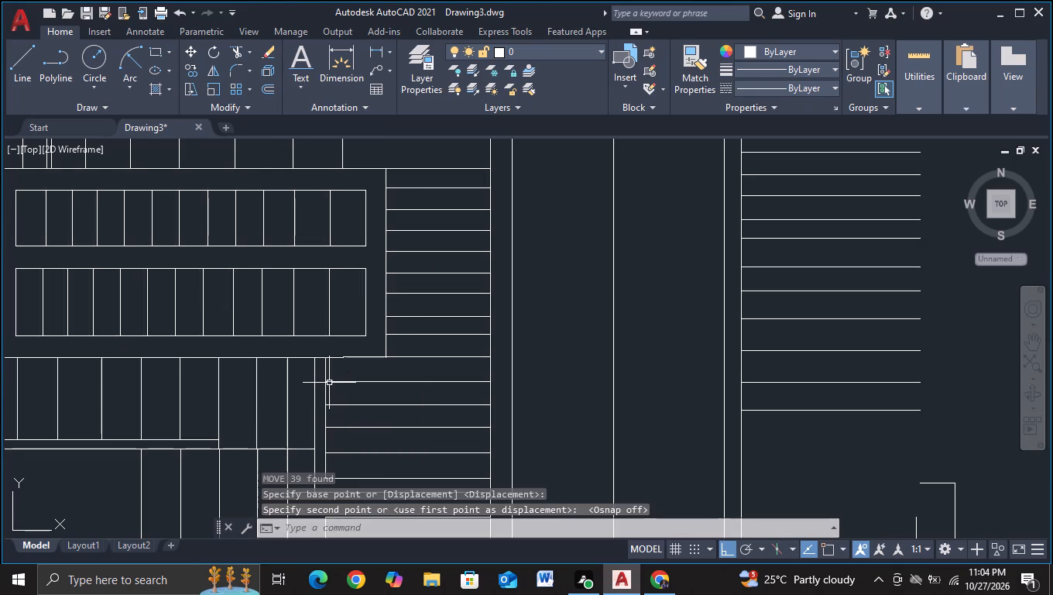
Examine the overall elevation and the unfinished area between the tall central frame and the right-hand post.
scroll(343, 379, down, 1)
scroll(650, 363, down, 1)
middle_drag(762, 383, 728, 338)
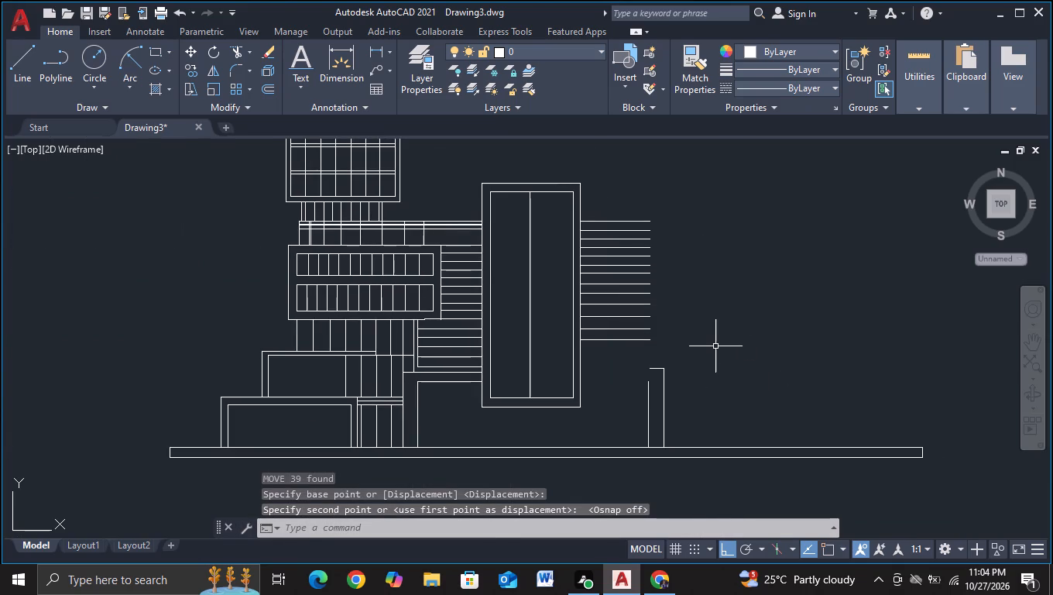
middle_drag(701, 355, 700, 323)
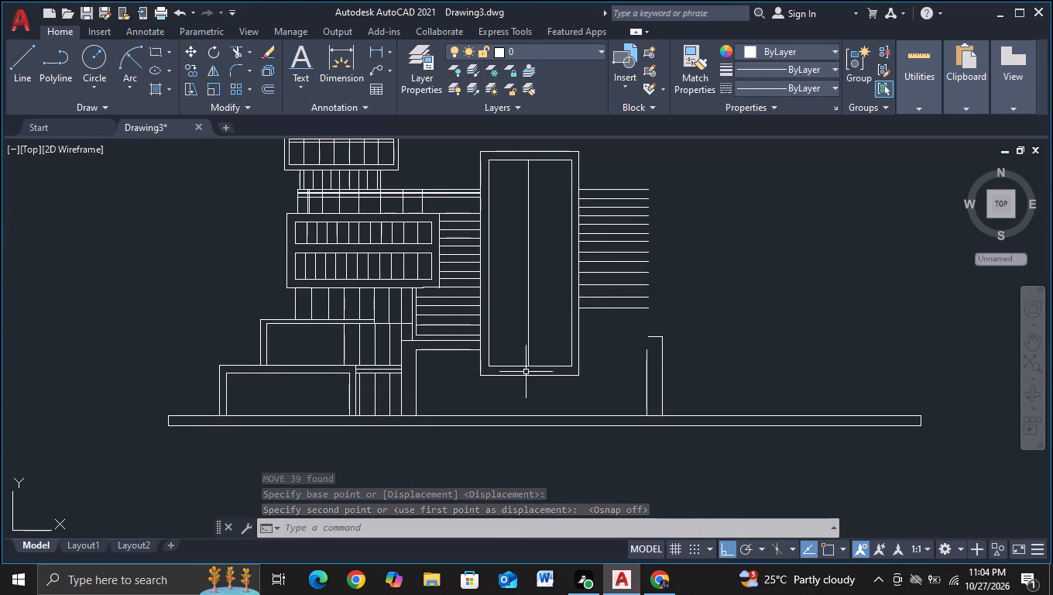
scroll(460, 390, up, 1)
scroll(425, 379, down, 1)
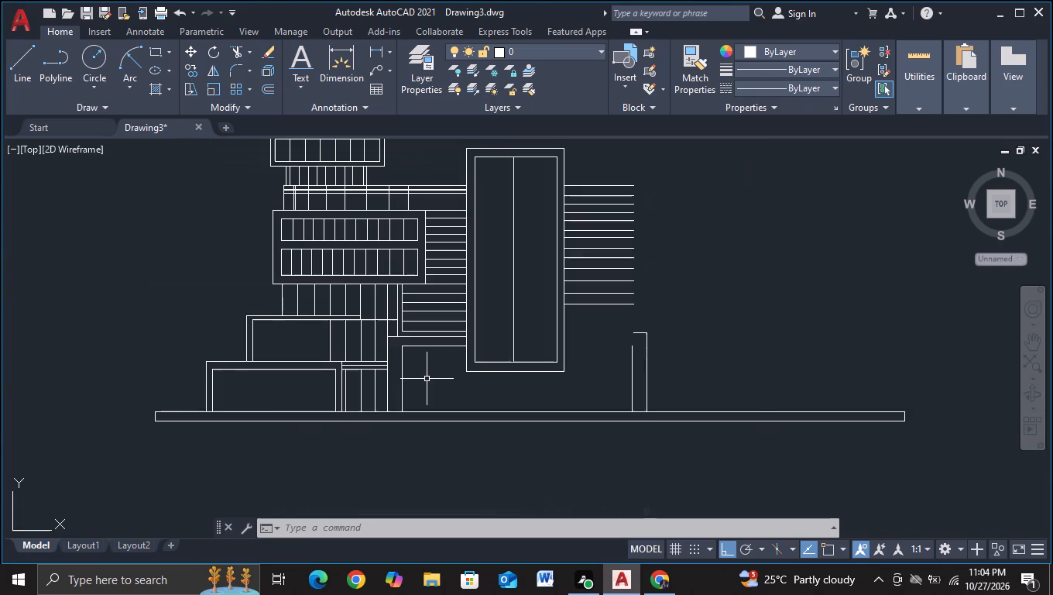
middle_drag(433, 379, 428, 404)
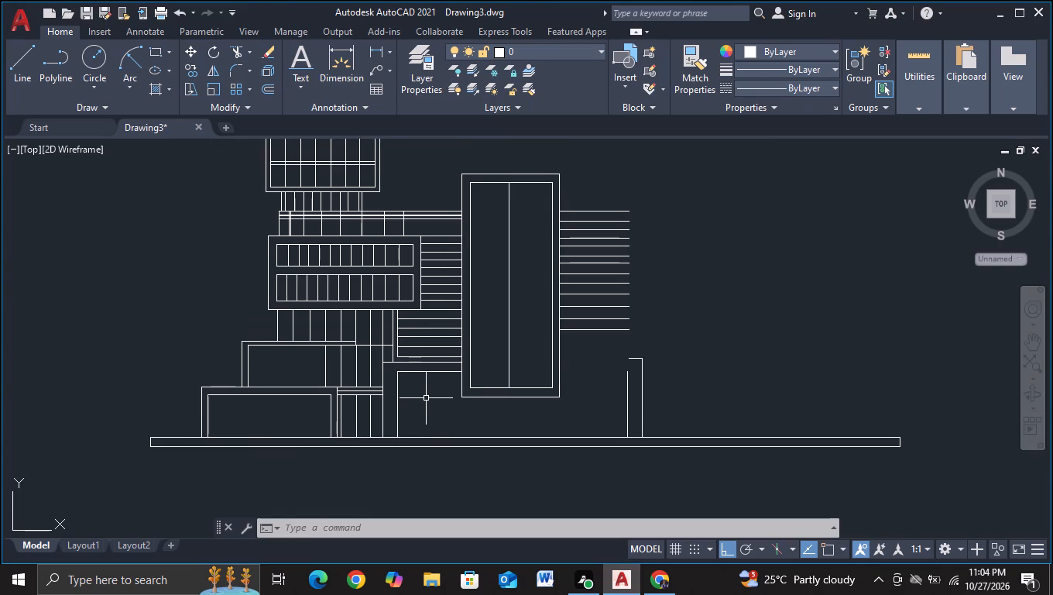
scroll(426, 396, down, 1)
middle_drag(428, 394, 415, 379)
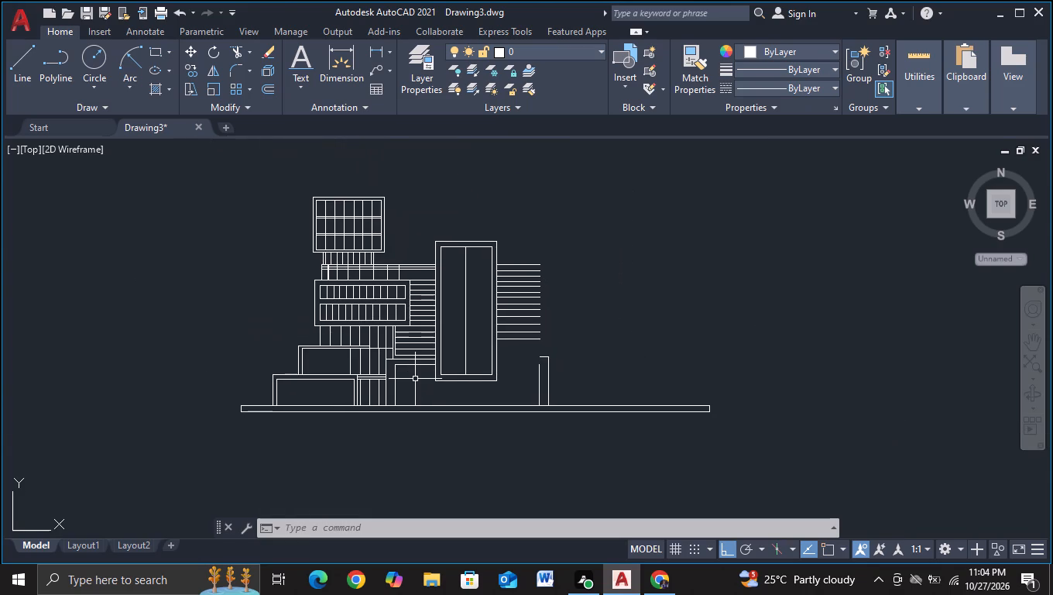
middle_drag(541, 355, 443, 370)
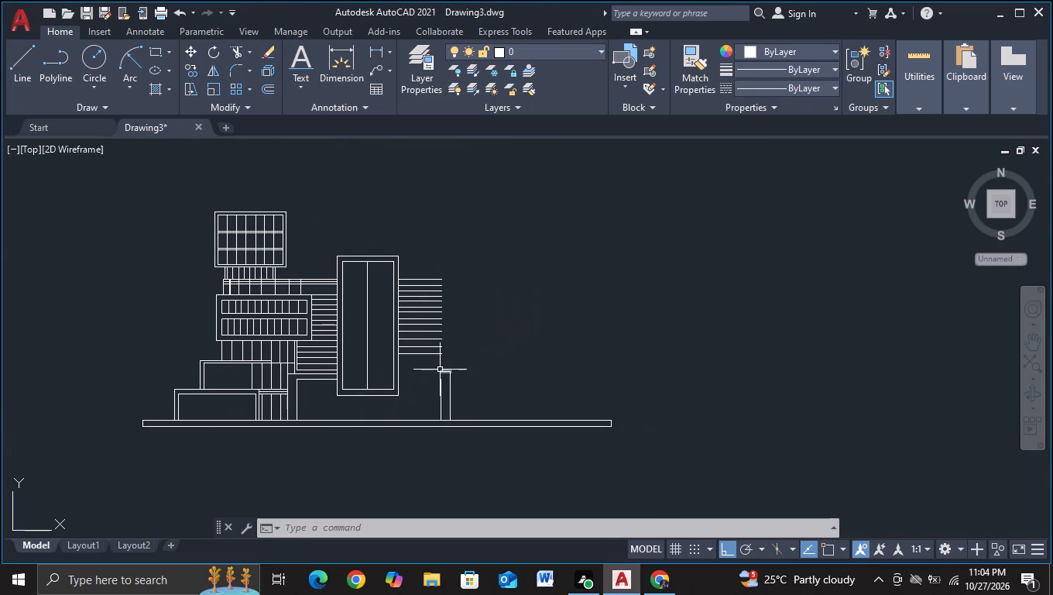
scroll(440, 365, up, 1)
scroll(521, 372, up, 1)
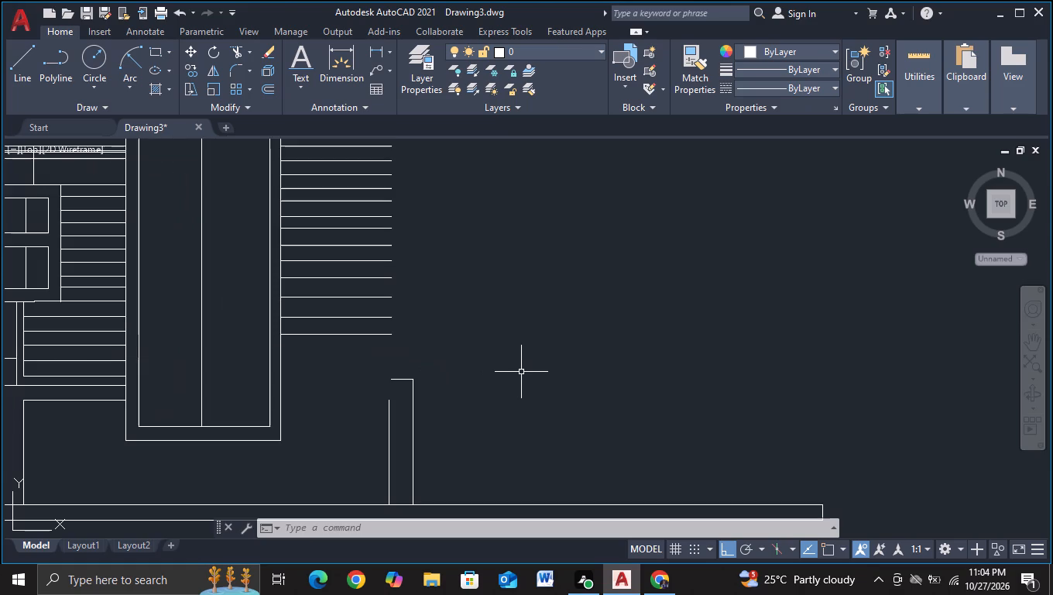
scroll(521, 372, down, 1)
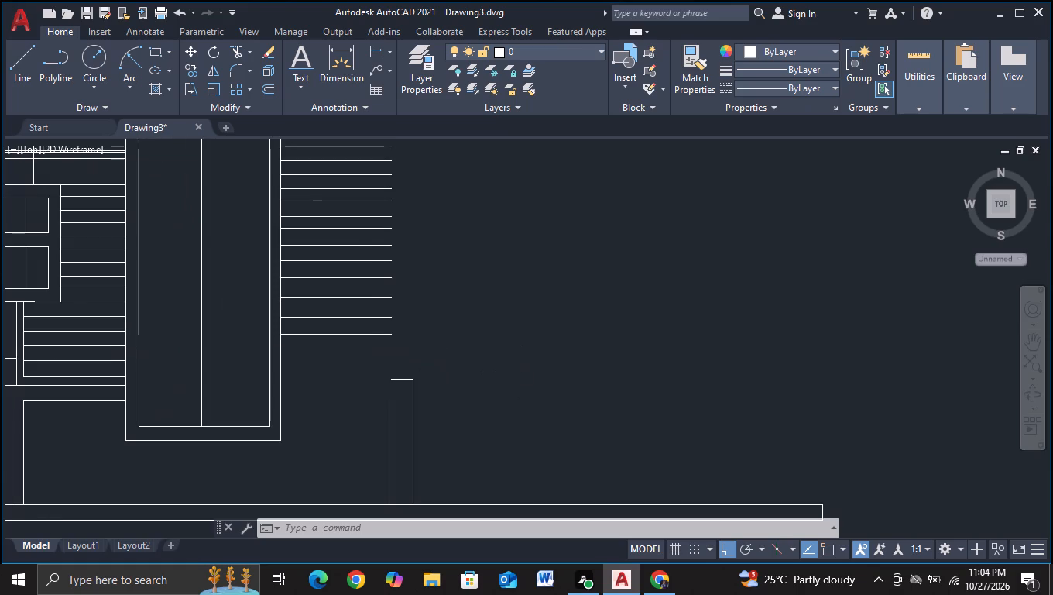
middle_drag(521, 372, 523, 344)
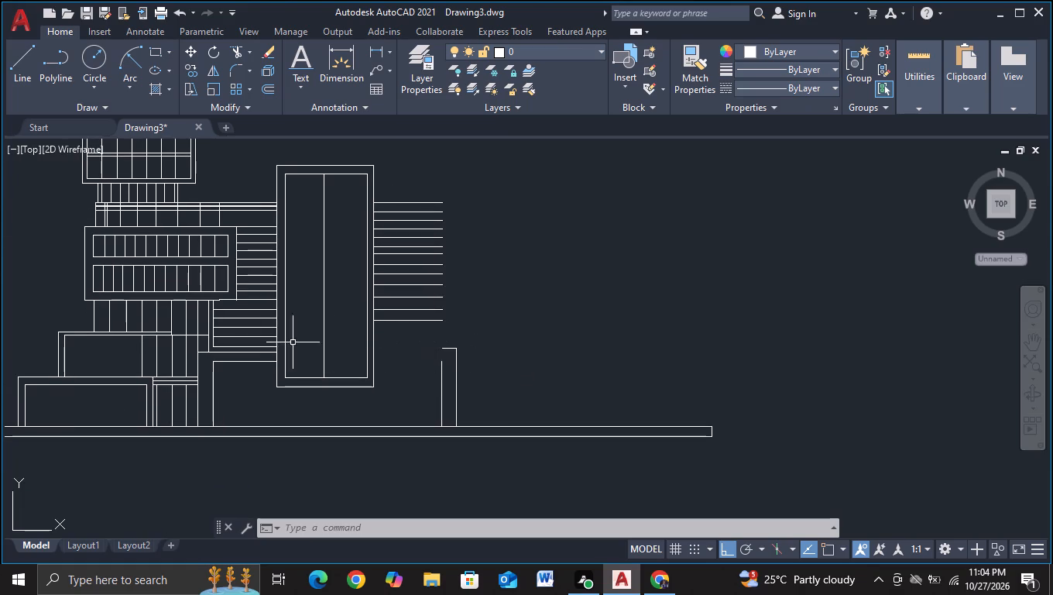
With object snap on, draw a horizontal line across the right-hand post, starting about 2.04 units below its top edge's open end.
click(15, 64)
scroll(304, 310, up, 2)
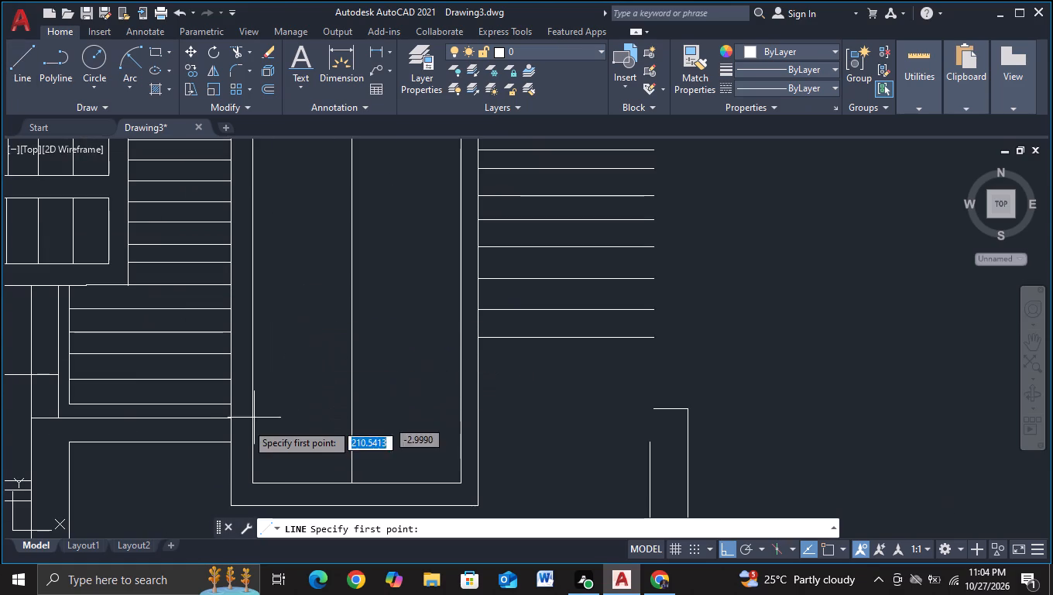
key(F3)
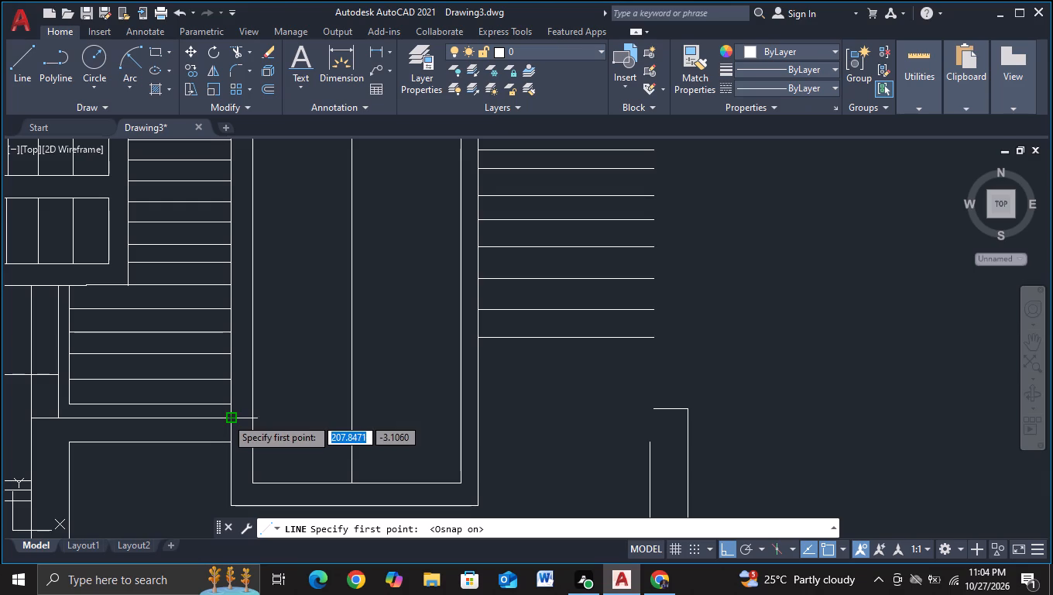
click(655, 427)
click(764, 414)
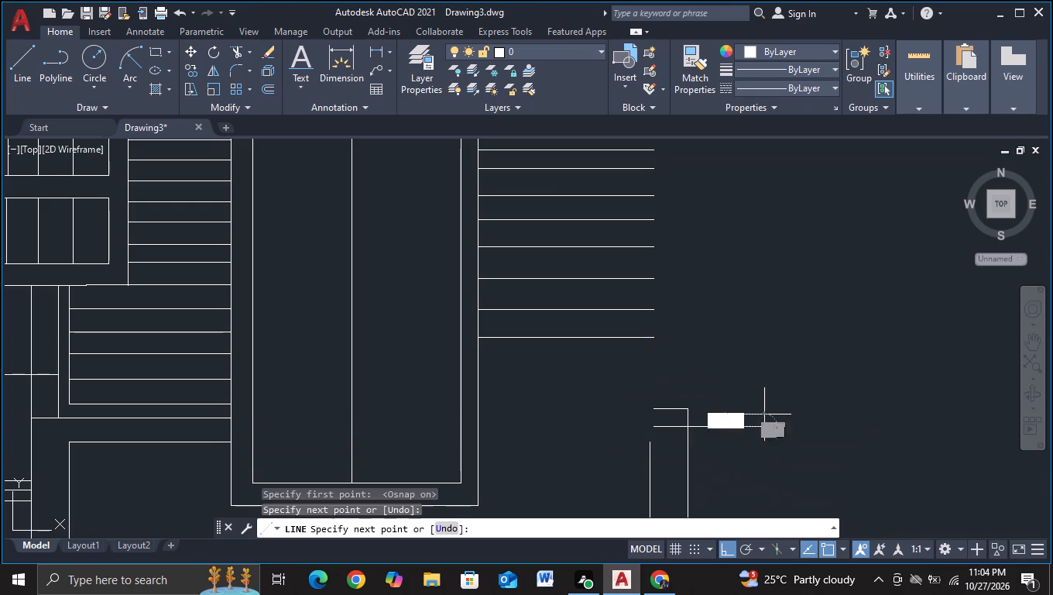
key(Escape)
Draw a horizontal line from the tall central frame's right outer edge to the top end of the right-hand post's inner line.
middle_drag(761, 437, 738, 357)
scroll(738, 357, down, 1)
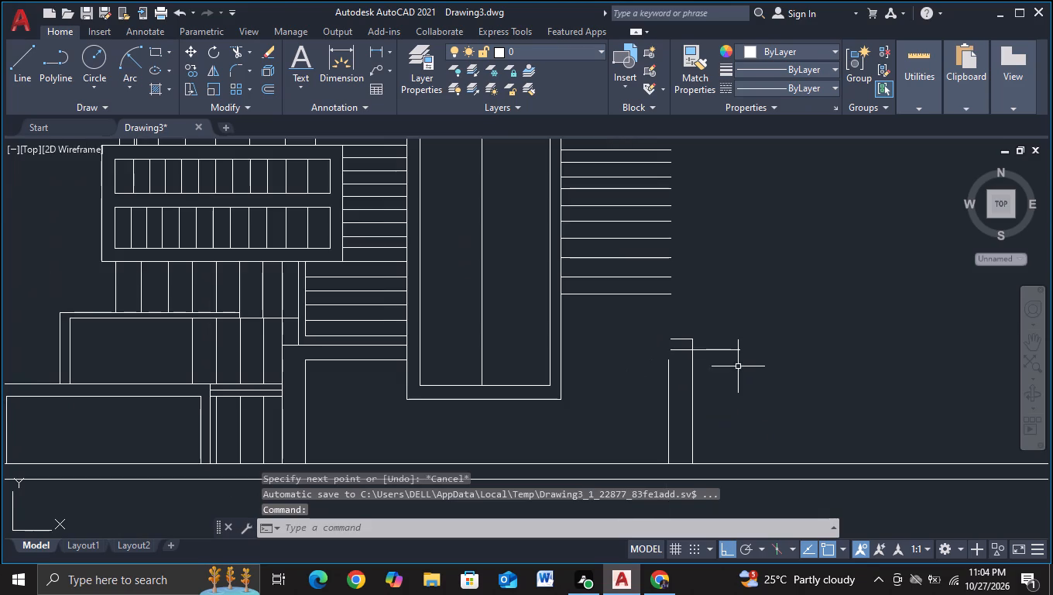
middle_drag(749, 395, 732, 356)
scroll(732, 356, down, 1)
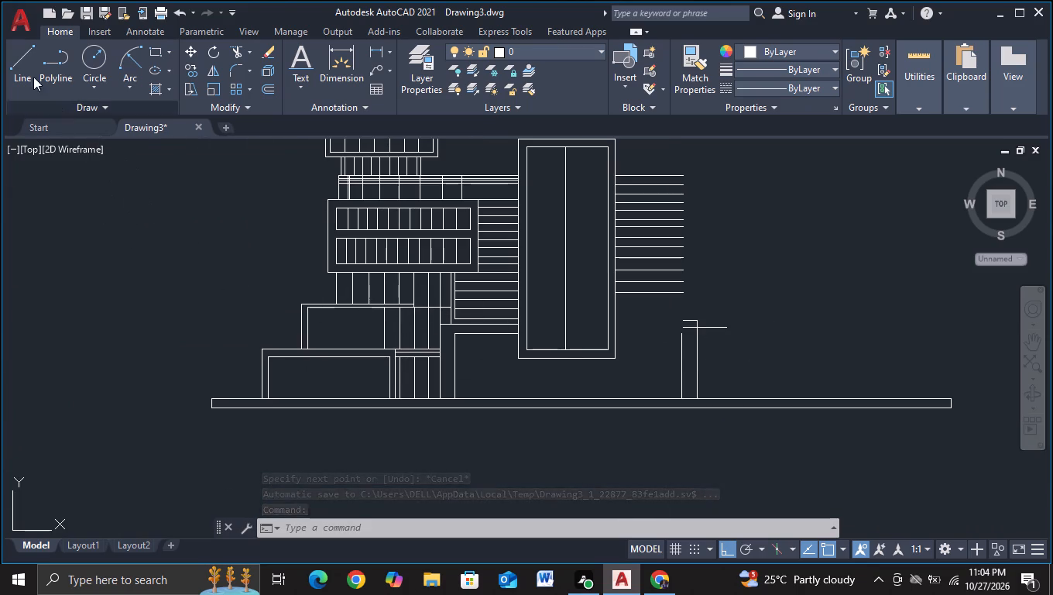
click(19, 56)
scroll(583, 355, up, 2)
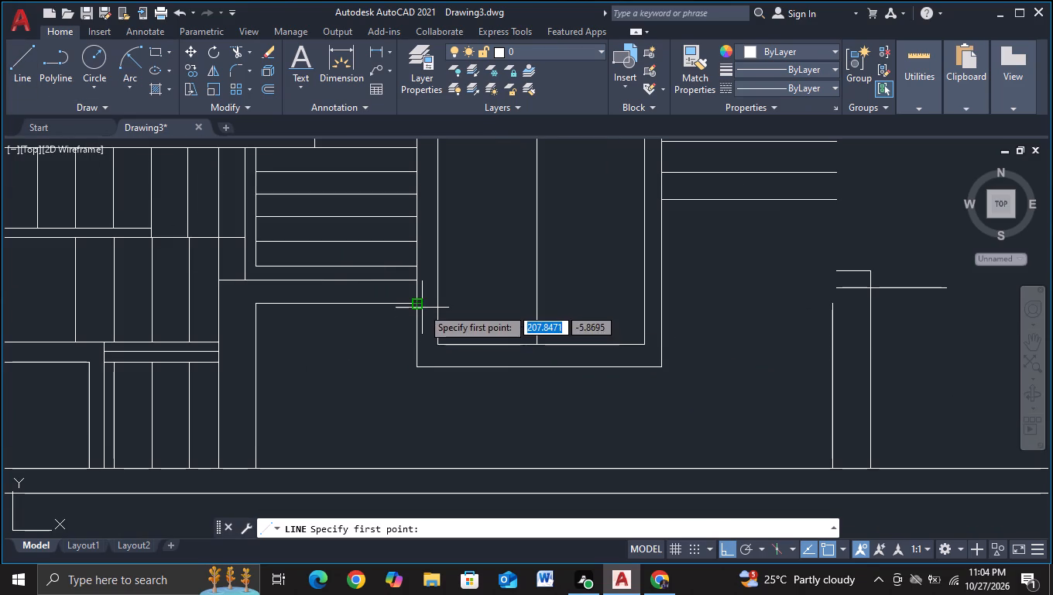
click(666, 307)
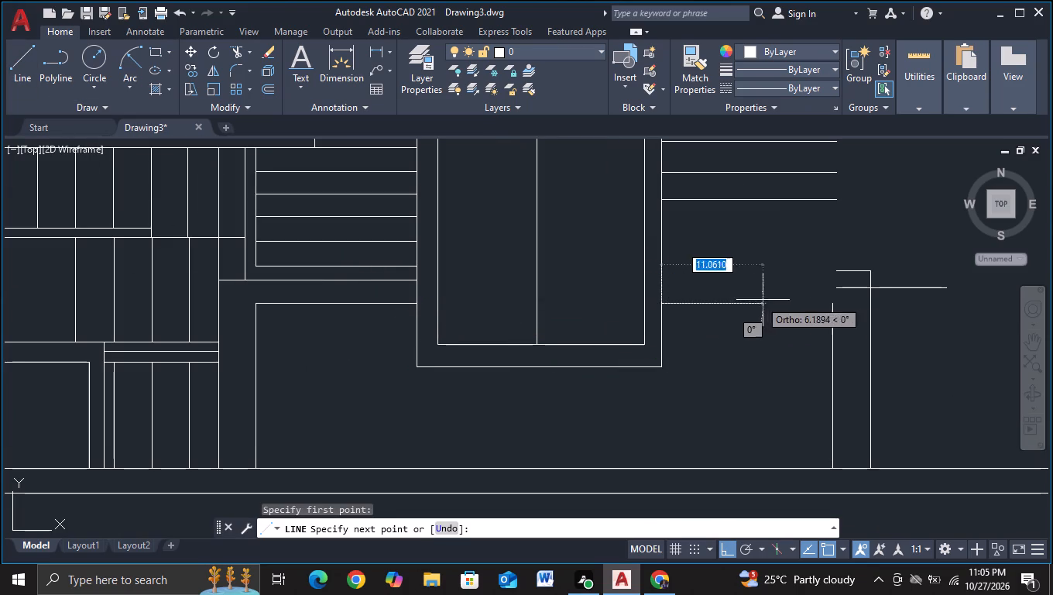
click(827, 301)
key(Escape)
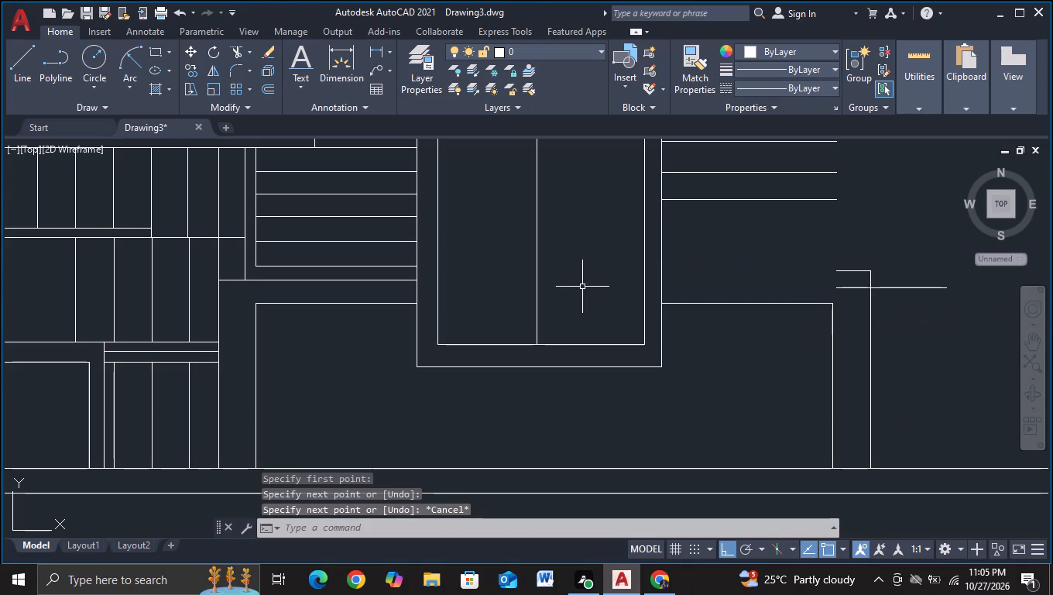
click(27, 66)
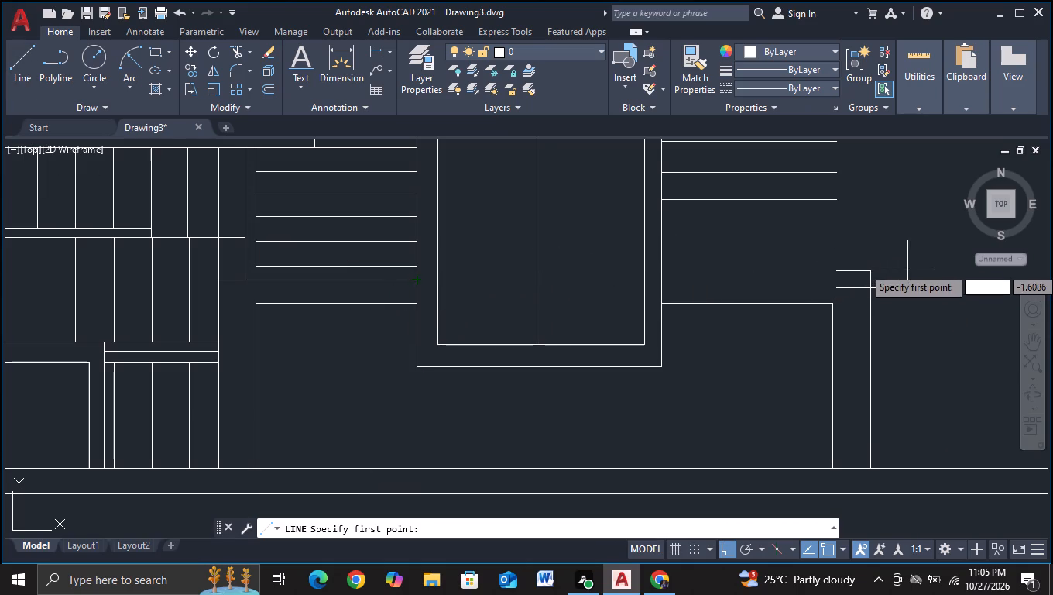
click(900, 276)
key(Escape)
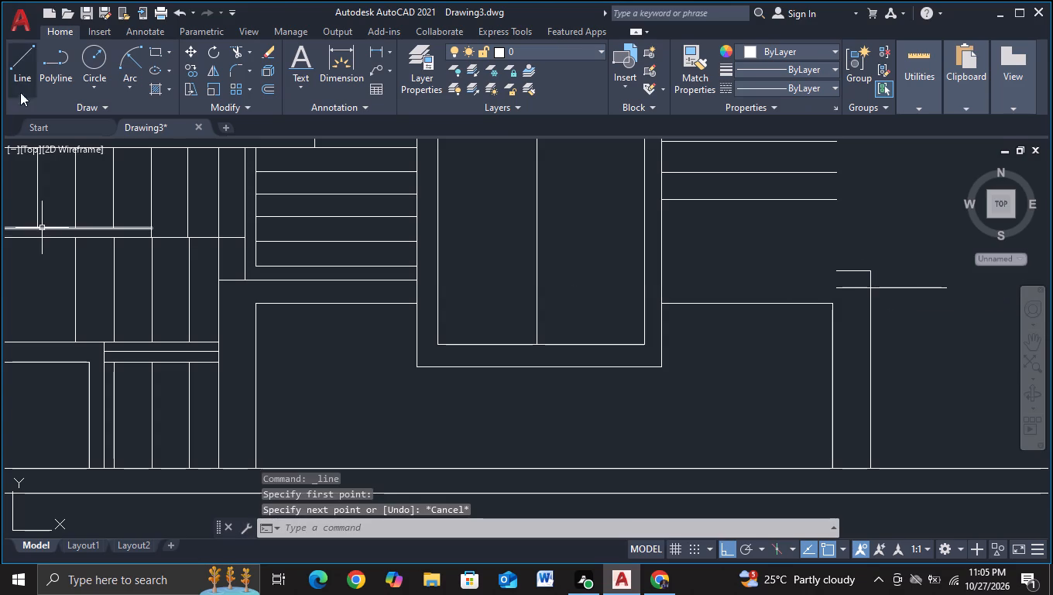
Draw a horizontal line from where the left wall's top edge meets the tall central frame, across the frame and past the right-hand post.
click(33, 83)
click(416, 275)
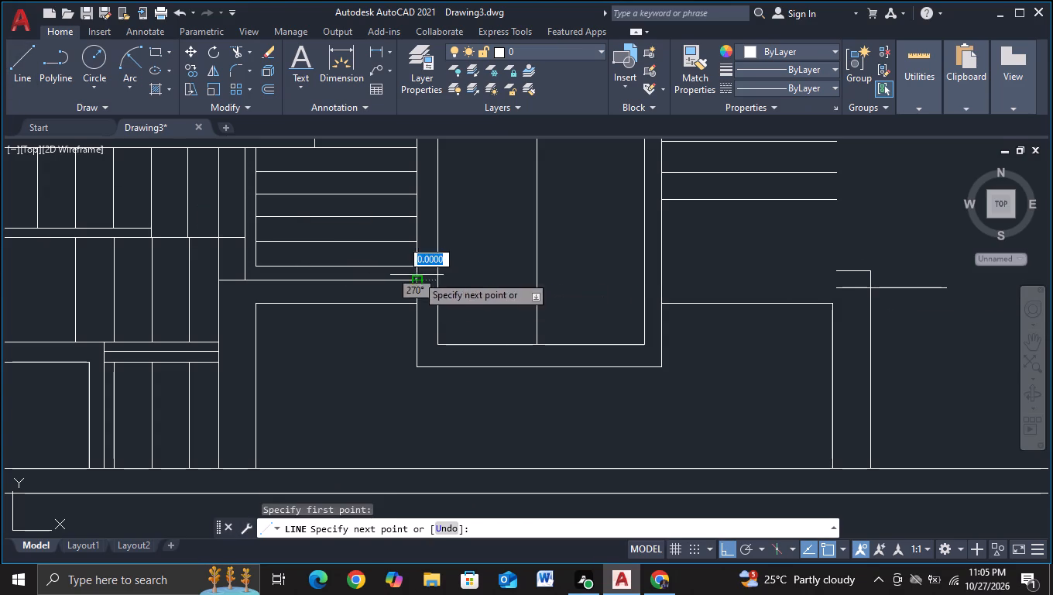
click(955, 268)
key(Escape)
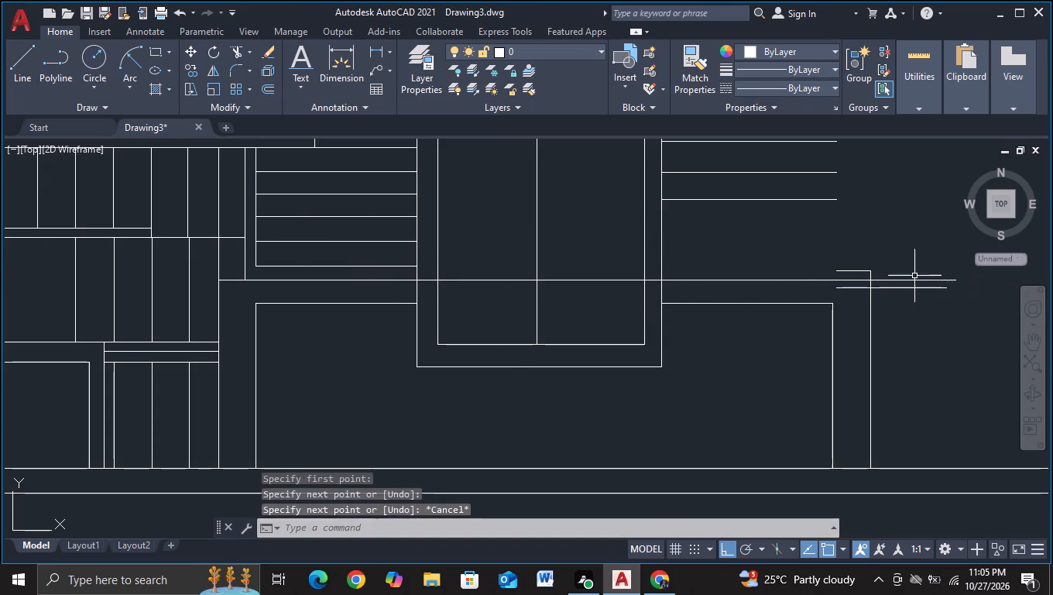
Trim the right-hand post's top corner to the new line, removing the old top edge, protruding ends and the short line below.
click(232, 50)
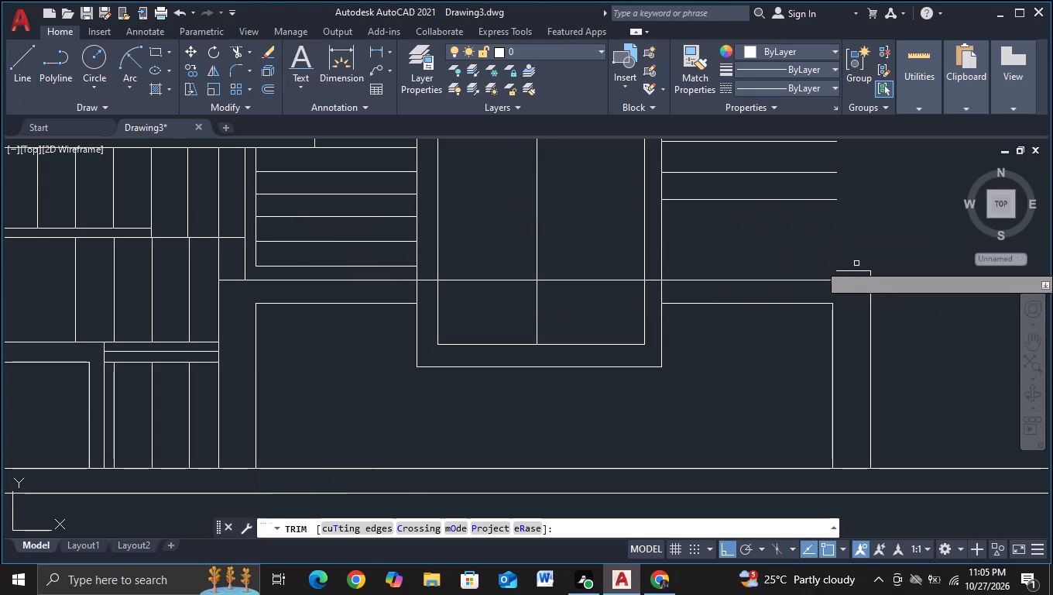
click(856, 270)
click(870, 270)
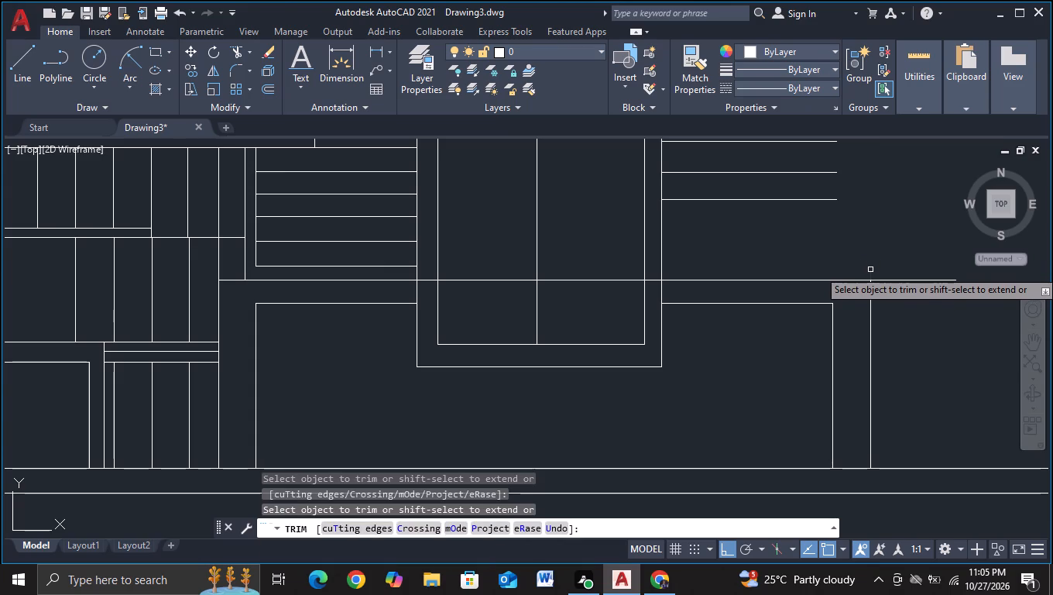
click(893, 255)
click(910, 332)
click(851, 289)
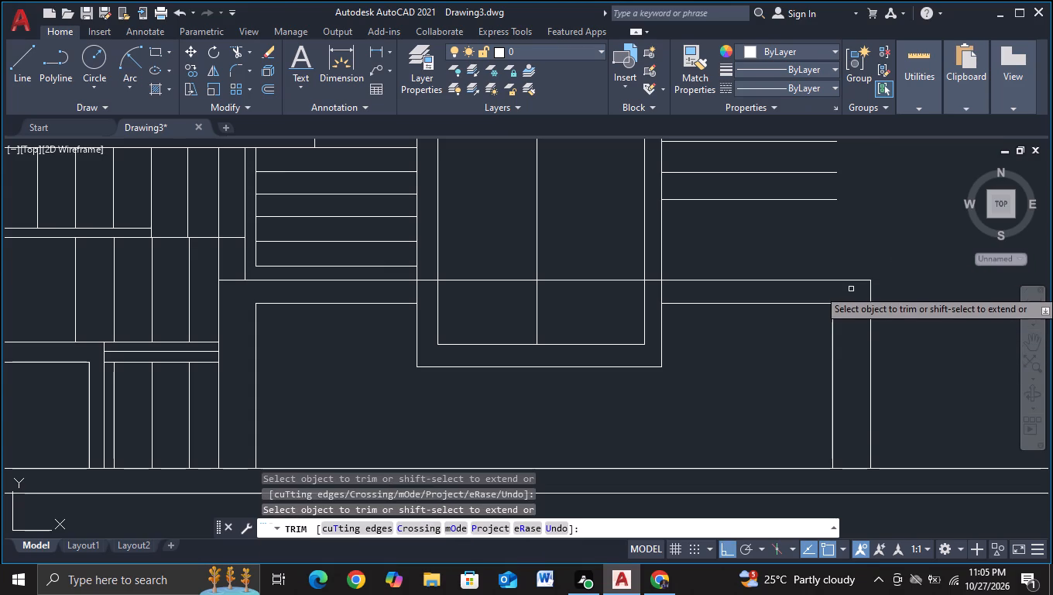
Trim away the parts of the new horizontal line that cross the tall central frame, including both of its side borders.
click(591, 267)
click(599, 298)
click(460, 267)
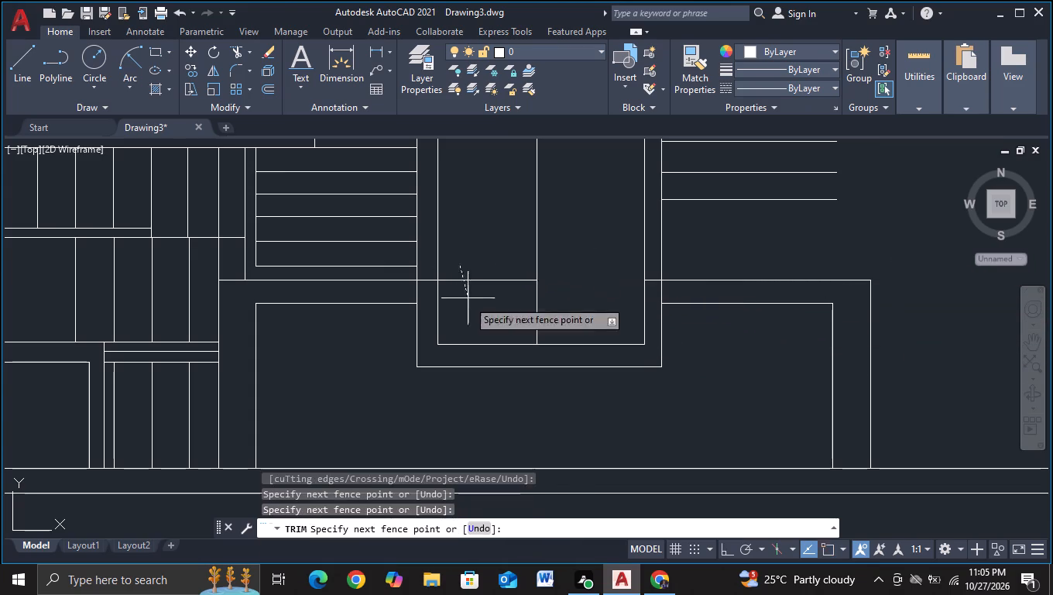
click(468, 300)
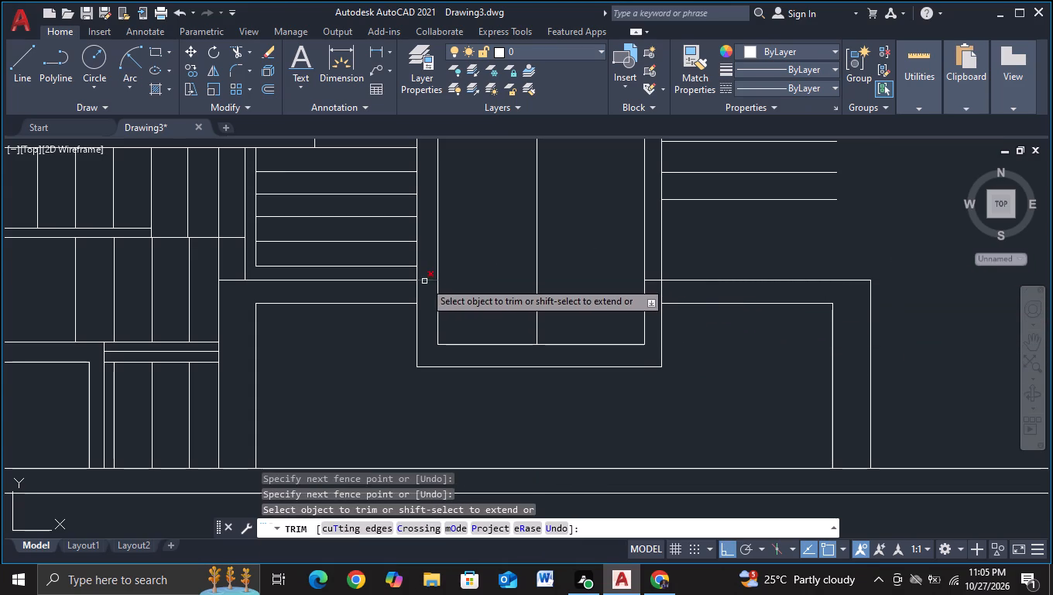
click(424, 281)
click(654, 281)
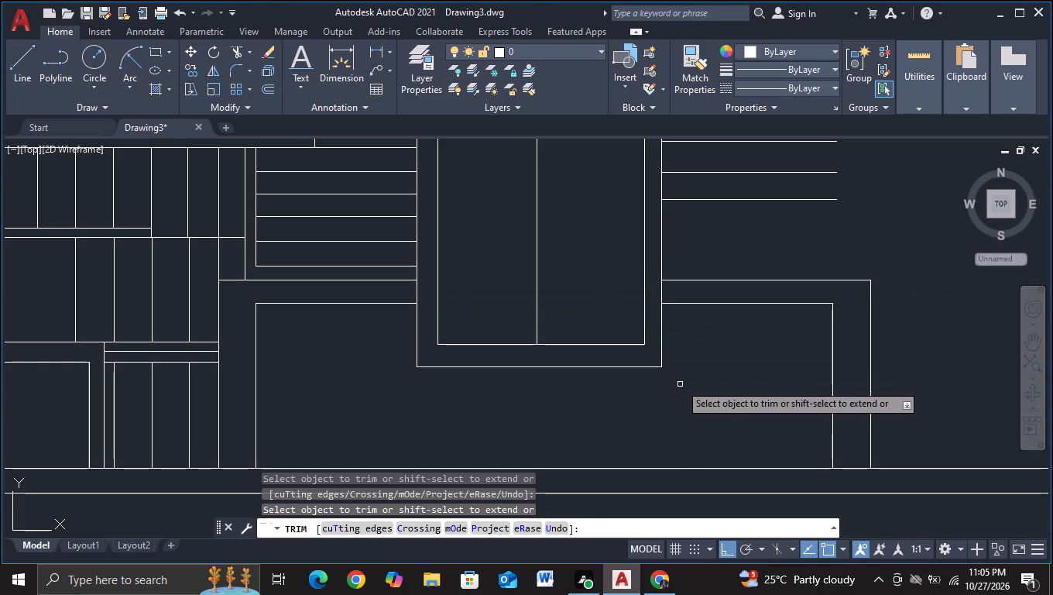
key(Escape)
Copy the lowest horizontal line beside the tall frame's right edge twice downward to fill the gap above the wall's top edge.
scroll(690, 402, down, 2)
middle_drag(694, 411, 677, 299)
middle_drag(653, 411, 432, 367)
key(Escape)
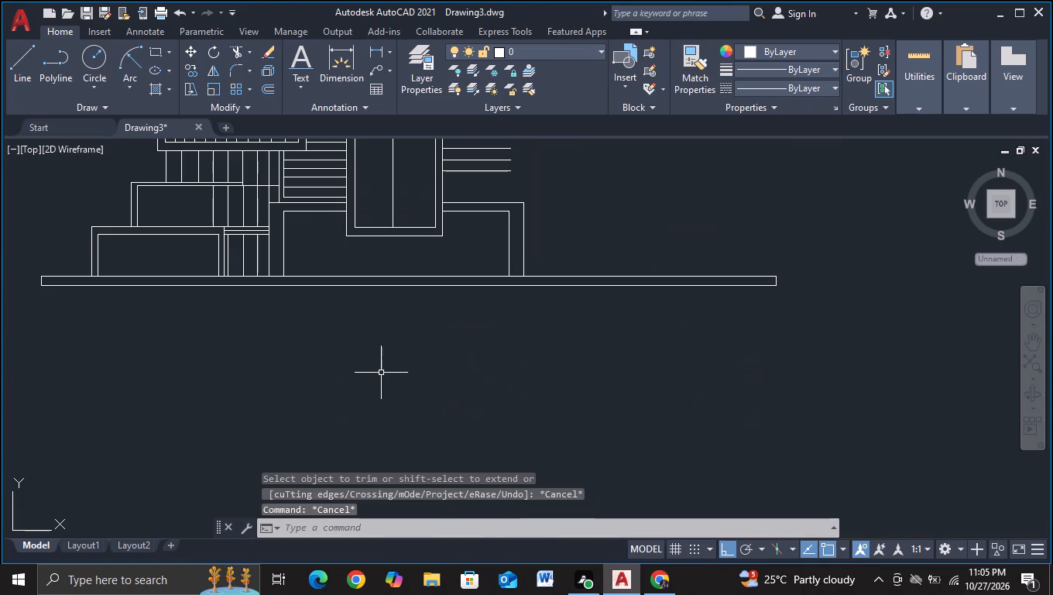
middle_drag(381, 373, 356, 409)
scroll(439, 356, down, 1)
middle_drag(437, 380, 391, 452)
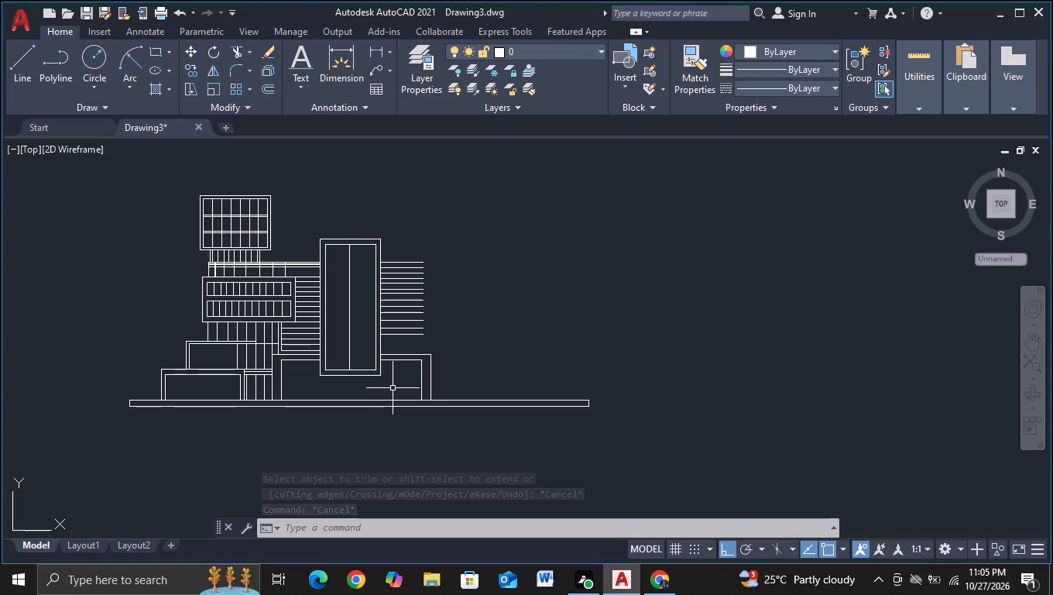
scroll(393, 388, up, 3)
scroll(389, 364, down, 1)
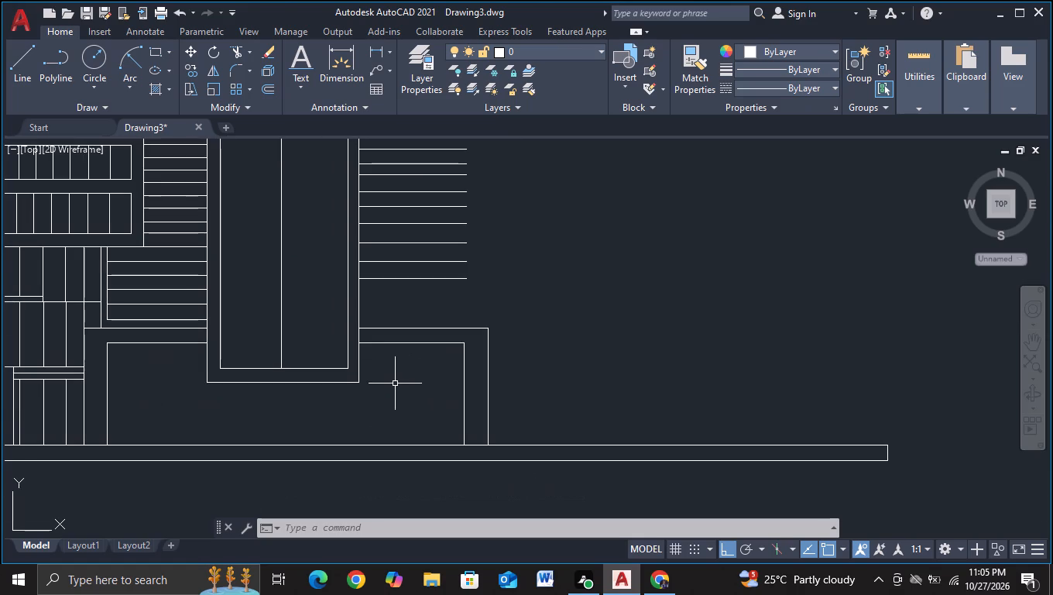
click(413, 277)
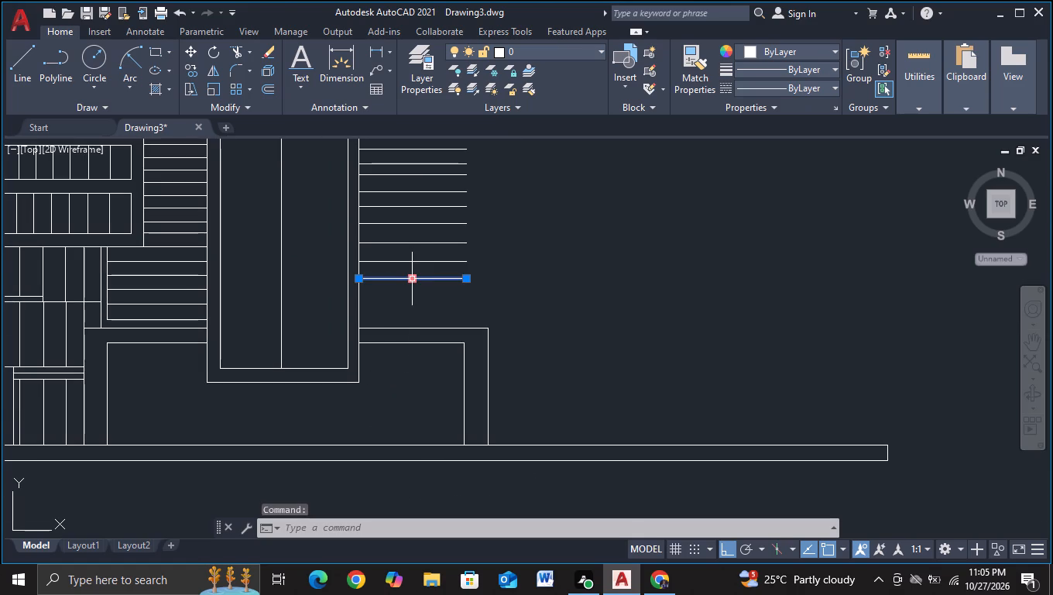
key(c)
click(482, 322)
click(592, 253)
click(600, 268)
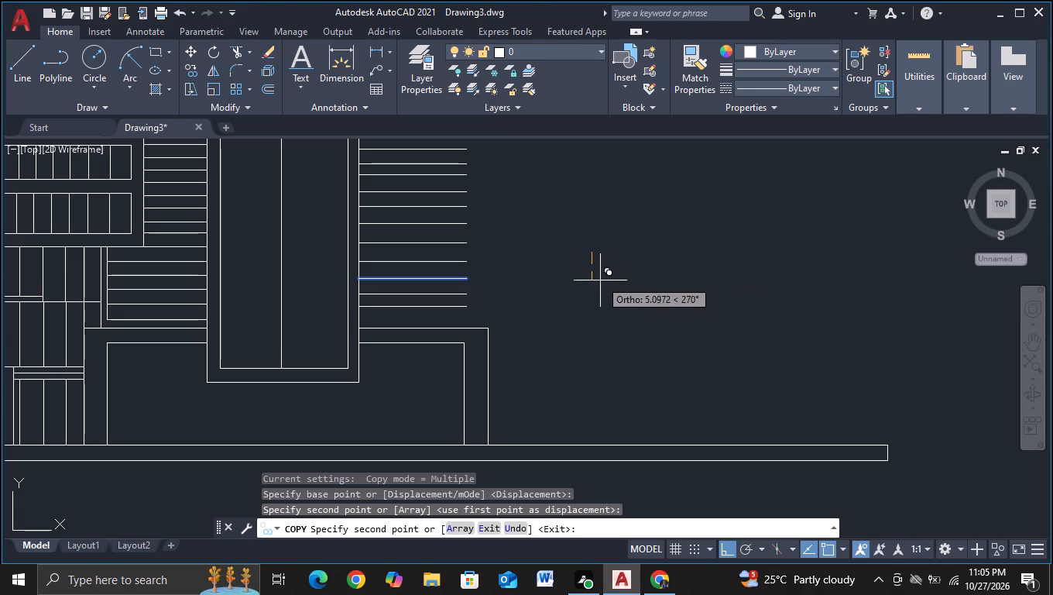
click(600, 283)
key(Escape)
Draw a vertical line from the open right end of the topmost horizontal line down past the right-hand wall's top edge.
scroll(600, 283, down, 2)
middle_drag(600, 283, 556, 302)
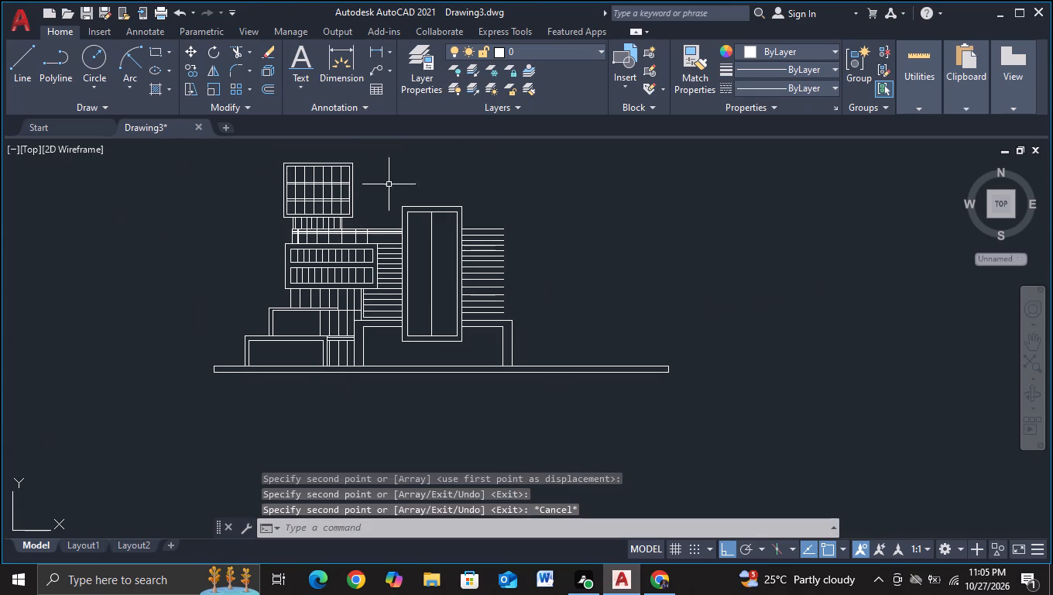
click(23, 64)
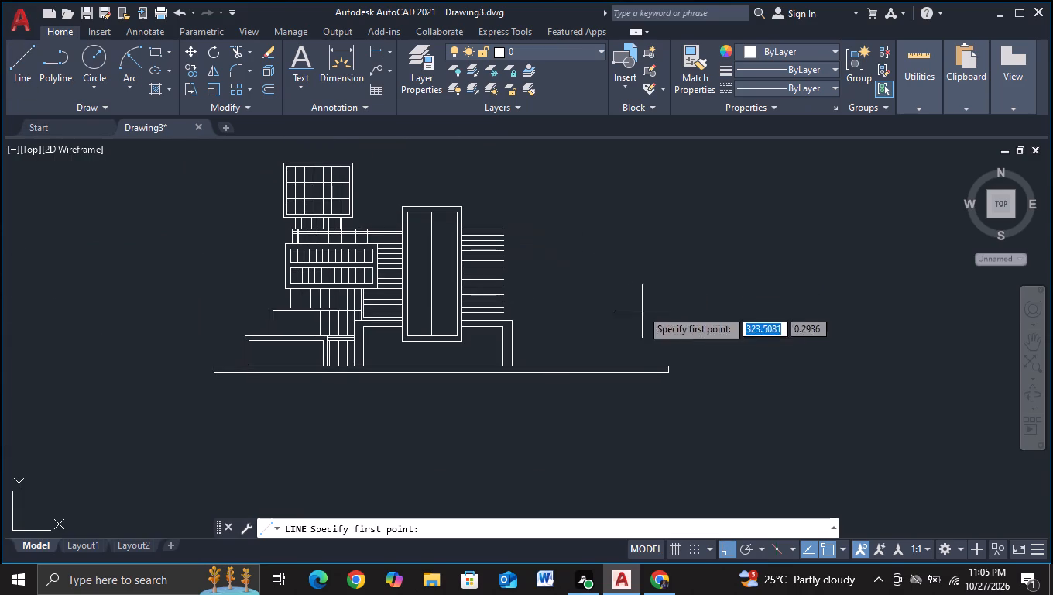
click(498, 225)
scroll(526, 318, up, 2)
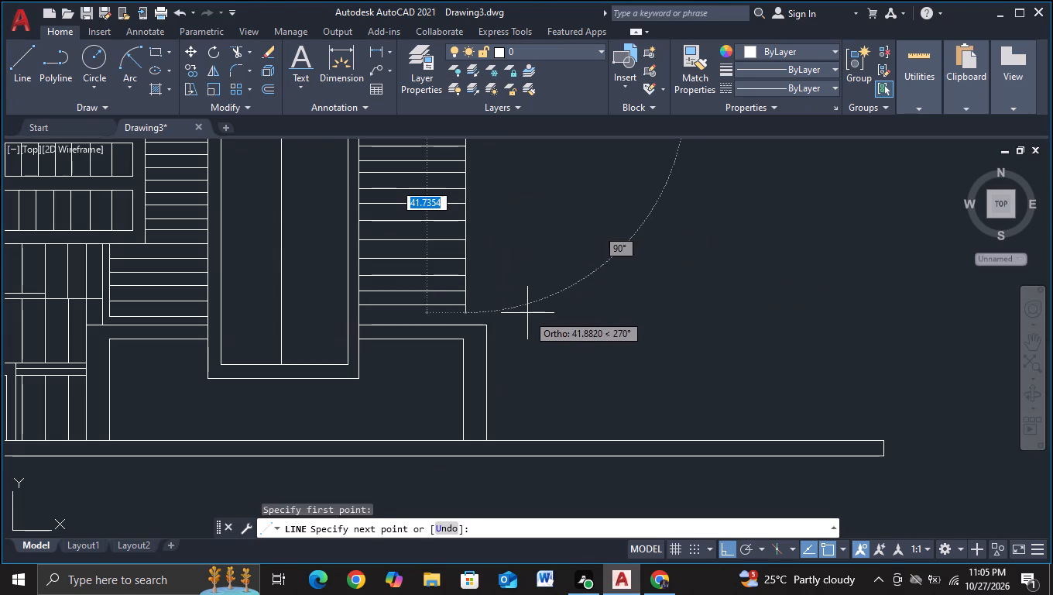
click(524, 336)
key(Escape)
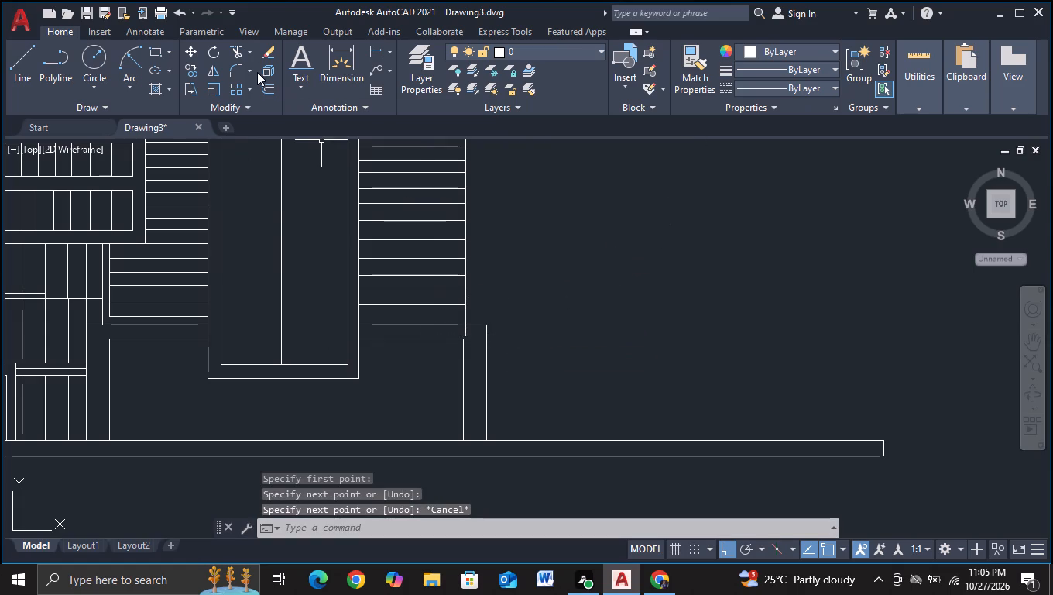
Trim the vertical closing line's lower end where it passes below the right-hand wall's top edge.
click(238, 47)
click(466, 333)
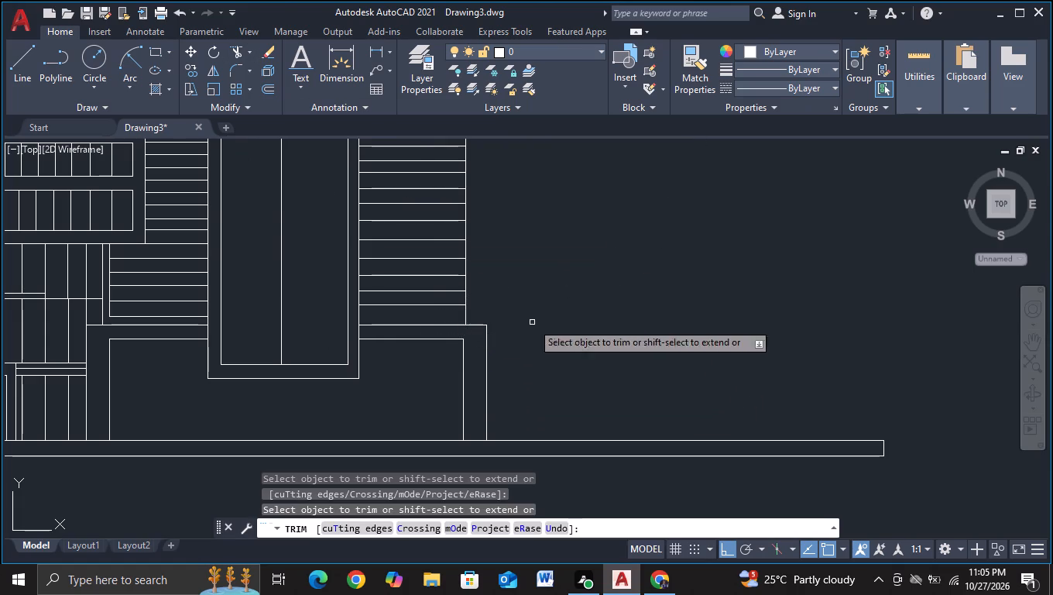
scroll(584, 317, down, 2)
middle_drag(585, 324, 537, 340)
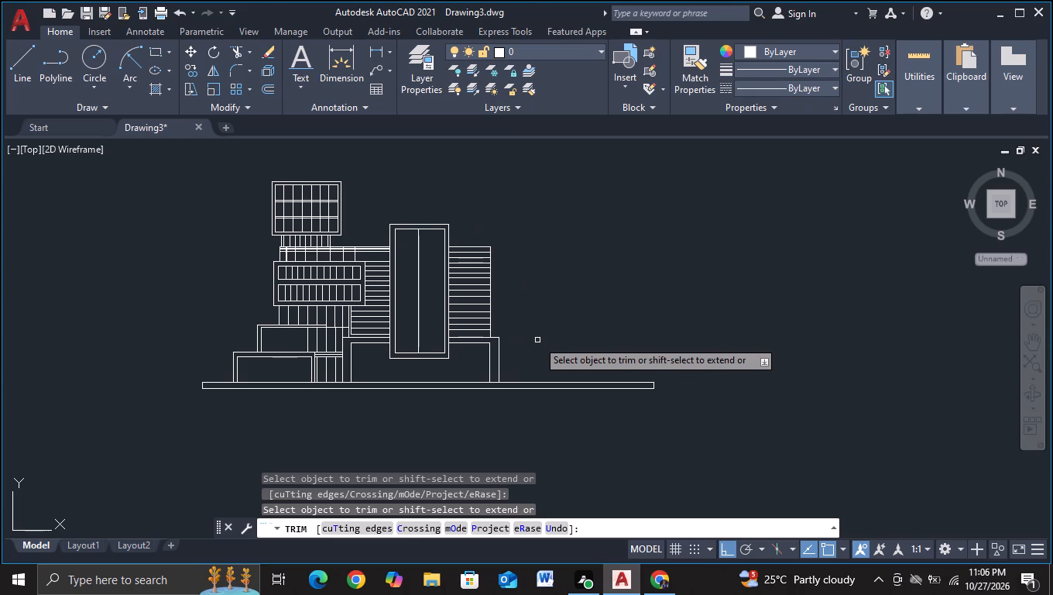
key(Escape)
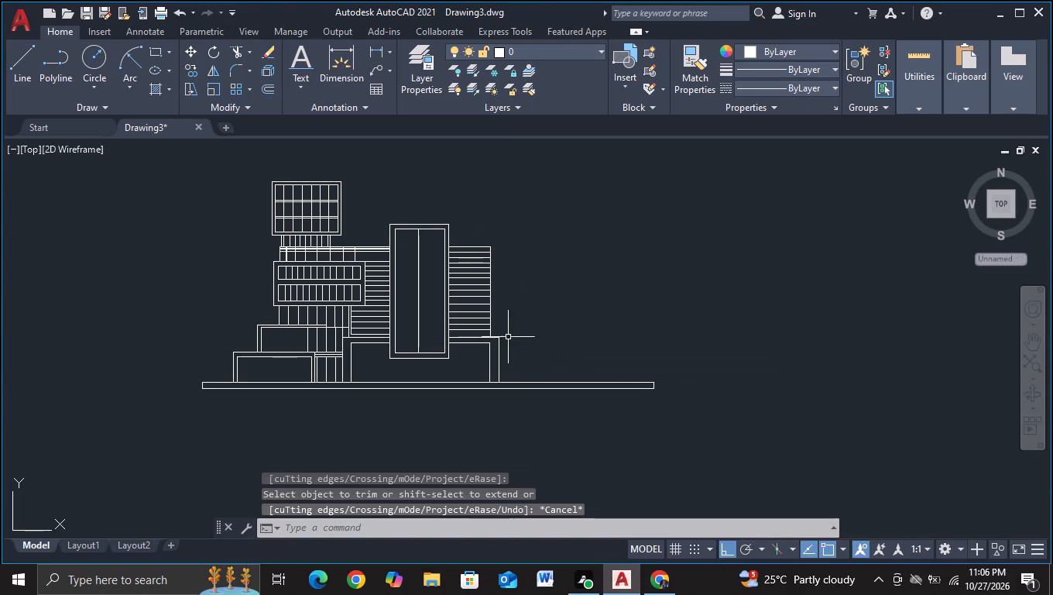
Move the vertical closing line of the right-hand horizontal lines slightly to the right, toward the post's outer edge.
click(489, 311)
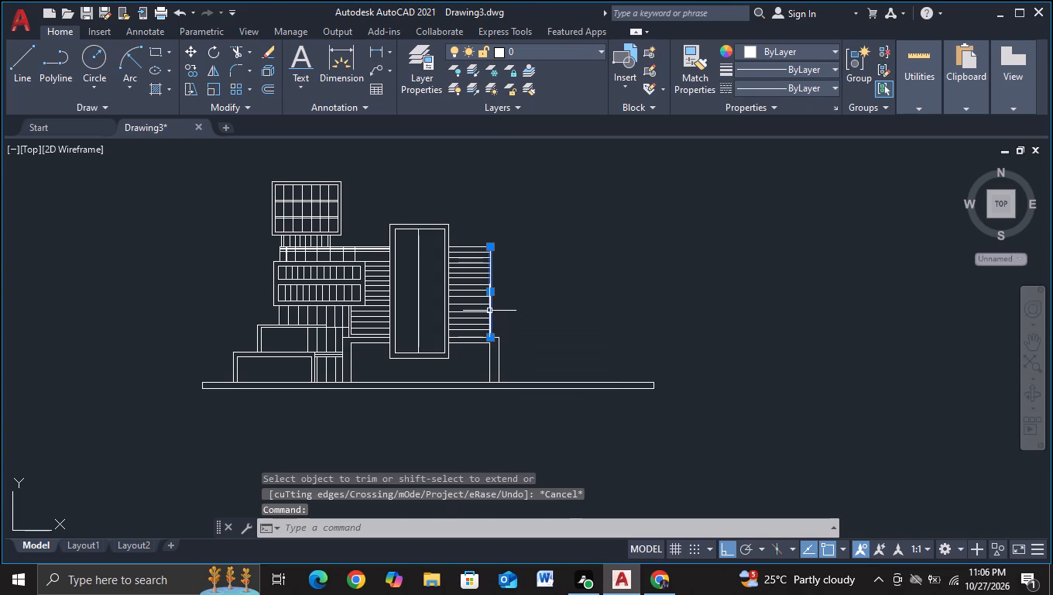
key(m)
click(601, 347)
click(596, 337)
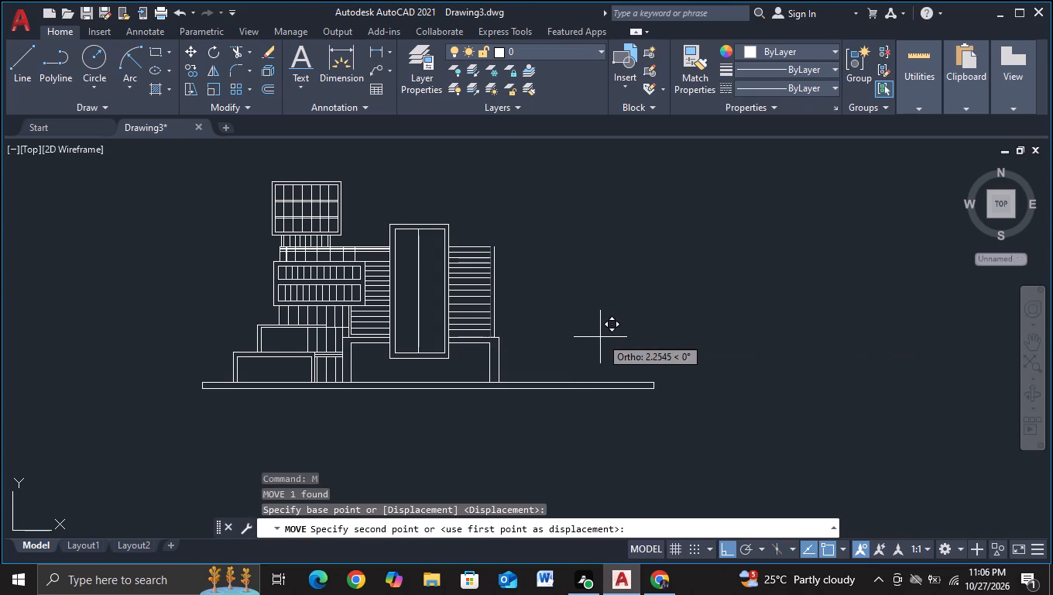
click(602, 337)
key(Escape)
Extend all horizontal lines on the tall frame's right side to the shifted vertical line.
key(e)
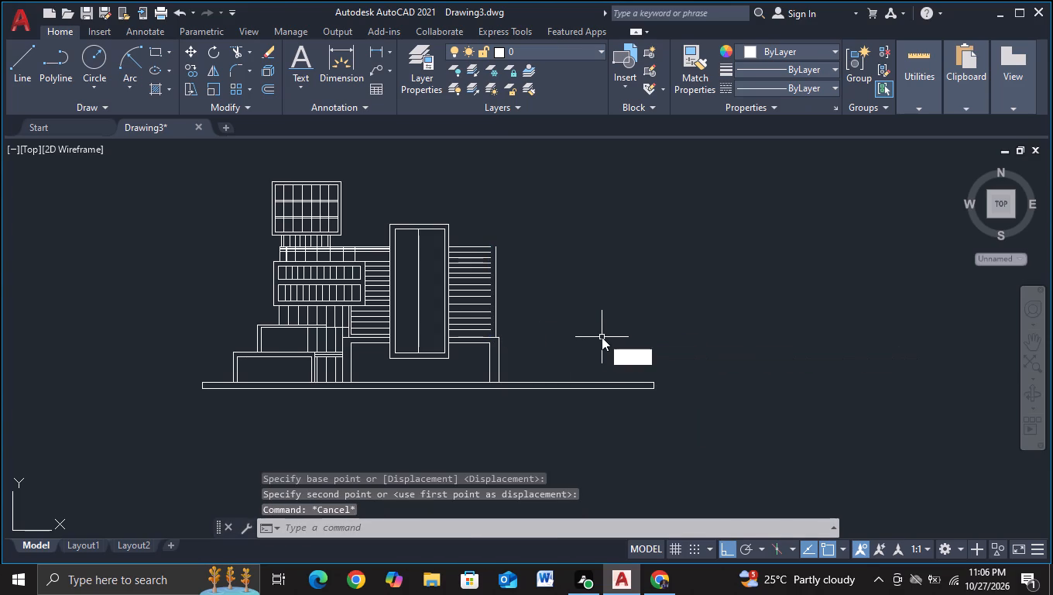
click(641, 383)
click(482, 237)
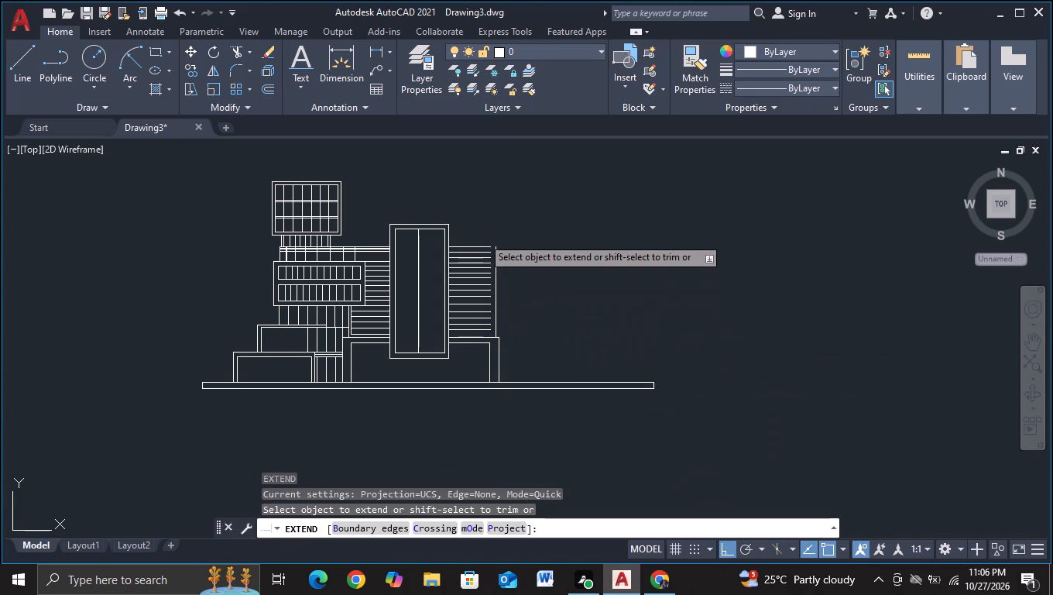
click(485, 335)
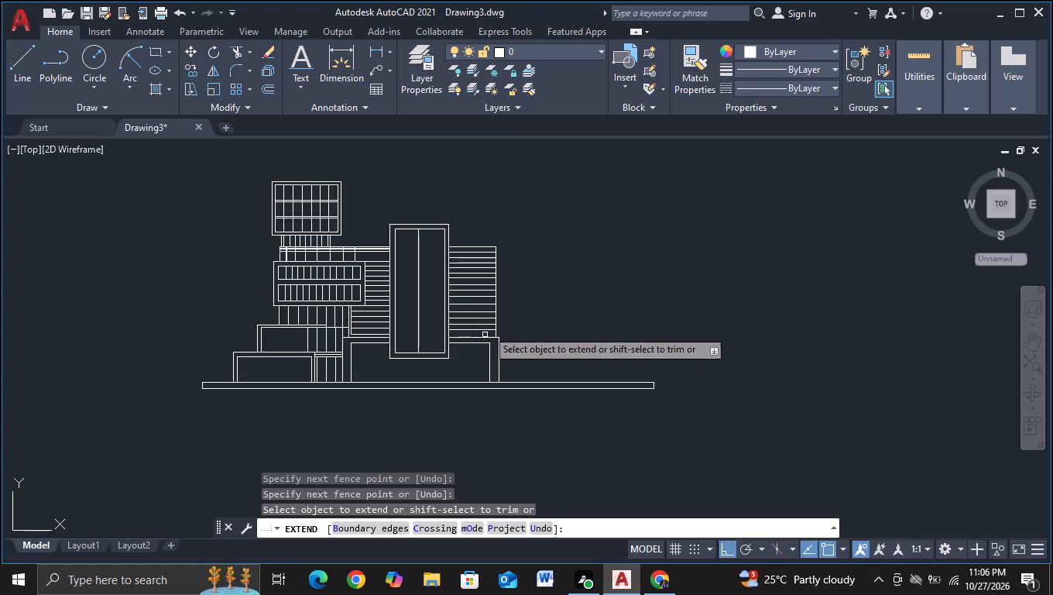
key(Escape)
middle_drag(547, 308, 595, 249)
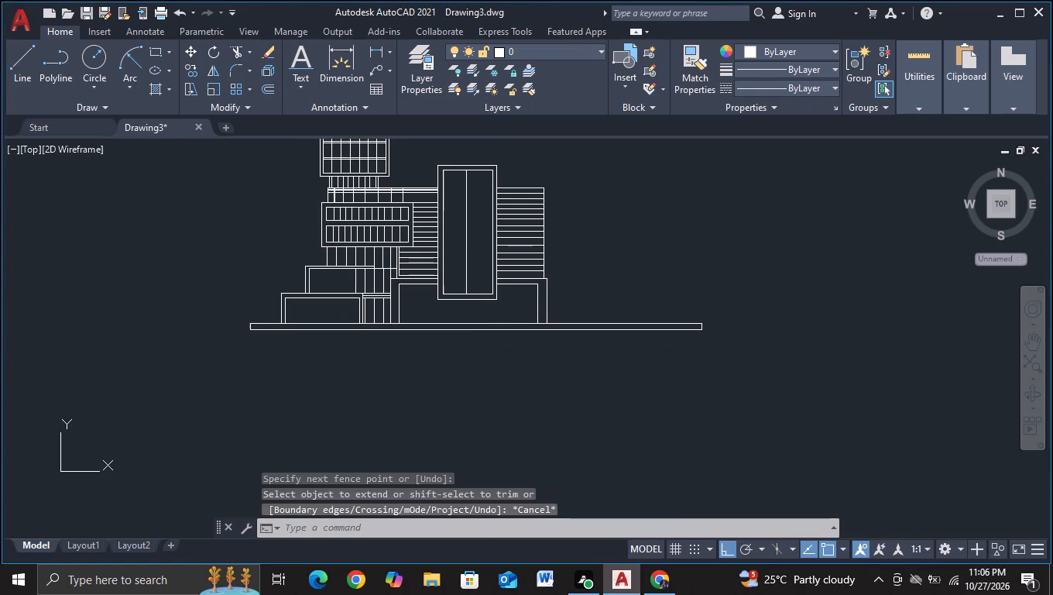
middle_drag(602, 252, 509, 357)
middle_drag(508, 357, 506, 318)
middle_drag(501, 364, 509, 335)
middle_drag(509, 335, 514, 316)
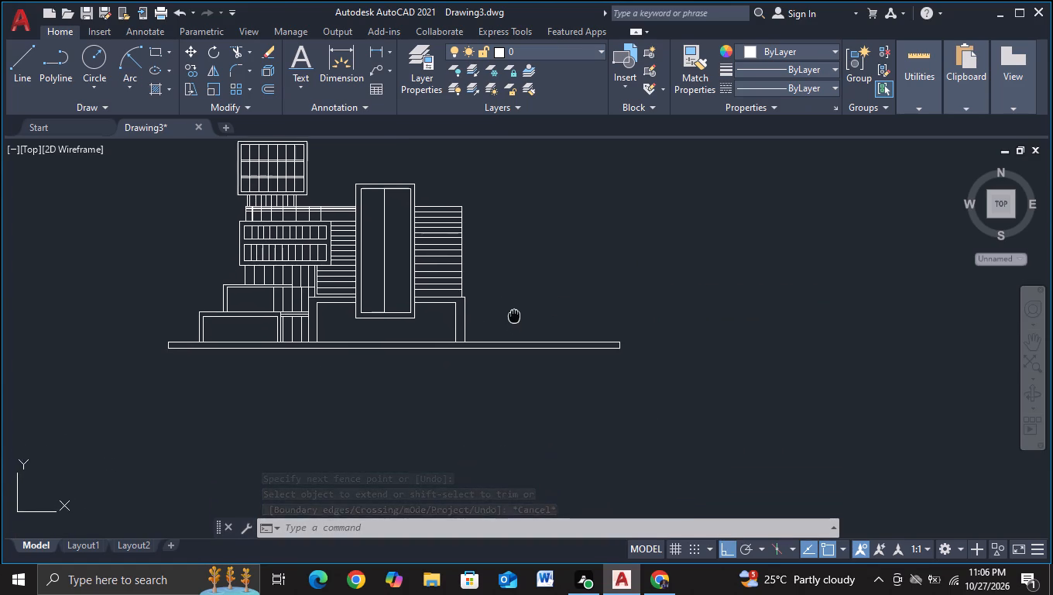
Move the vertical closing line of the right-hand horizontal lines to the right, just beyond the post's outer edge.
middle_drag(514, 316, 514, 315)
middle_drag(501, 393, 448, 408)
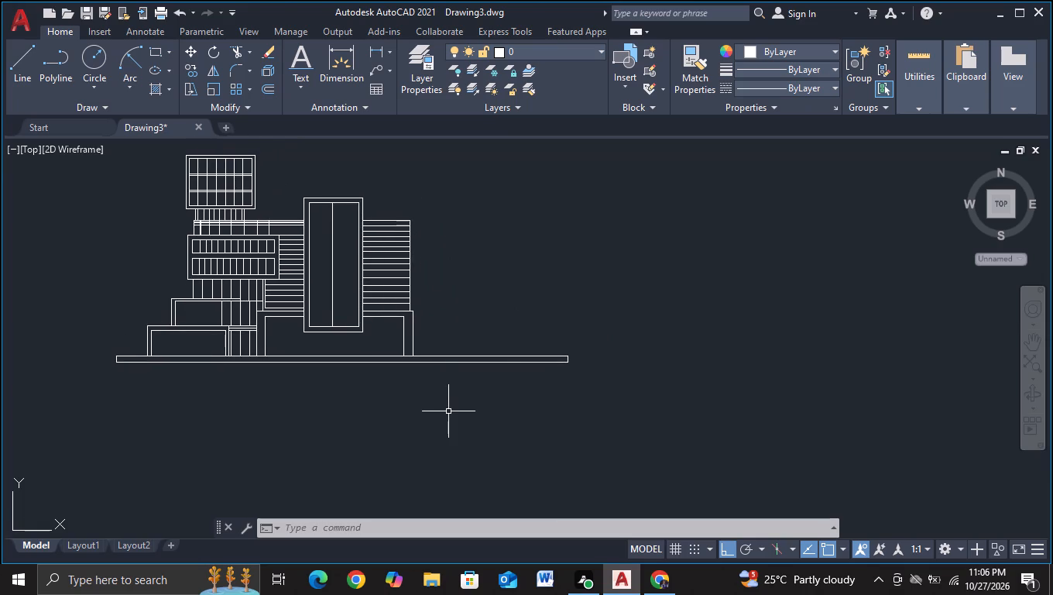
scroll(602, 379, up, 3)
scroll(467, 376, down, 3)
middle_click(467, 376)
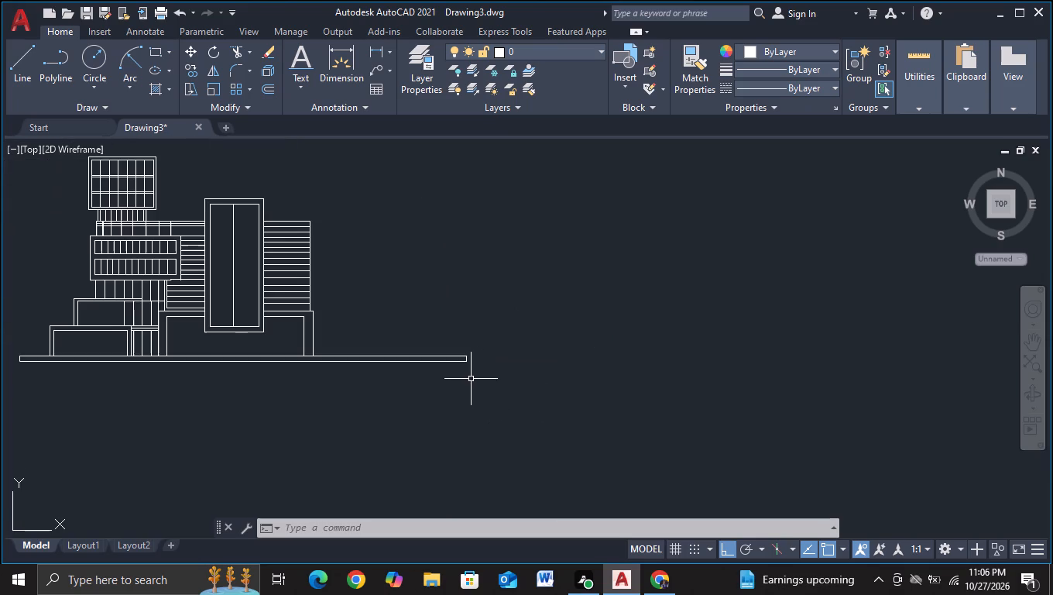
middle_drag(363, 291, 475, 343)
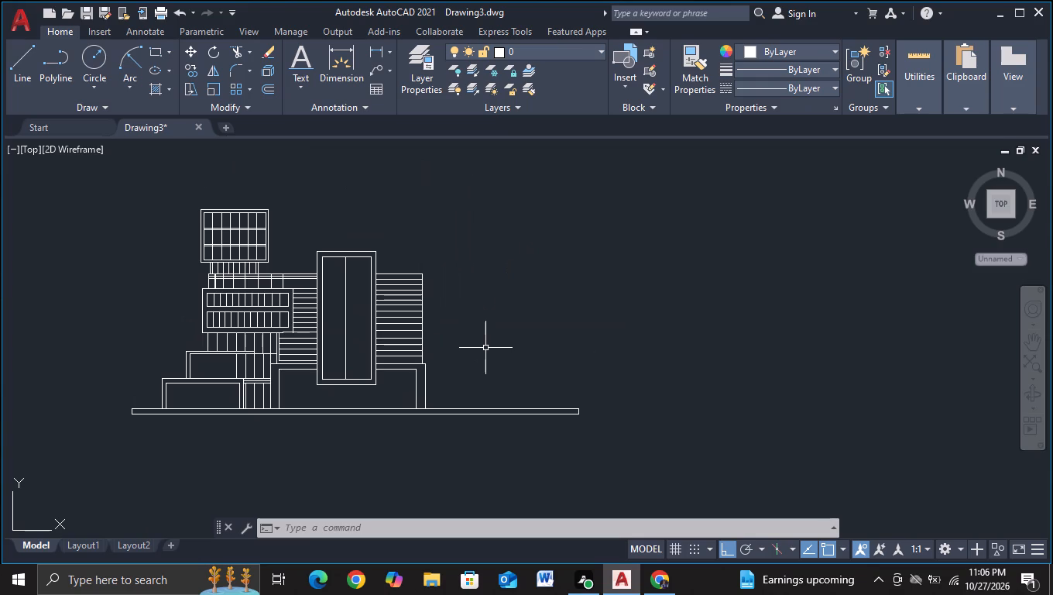
scroll(456, 354, up, 2)
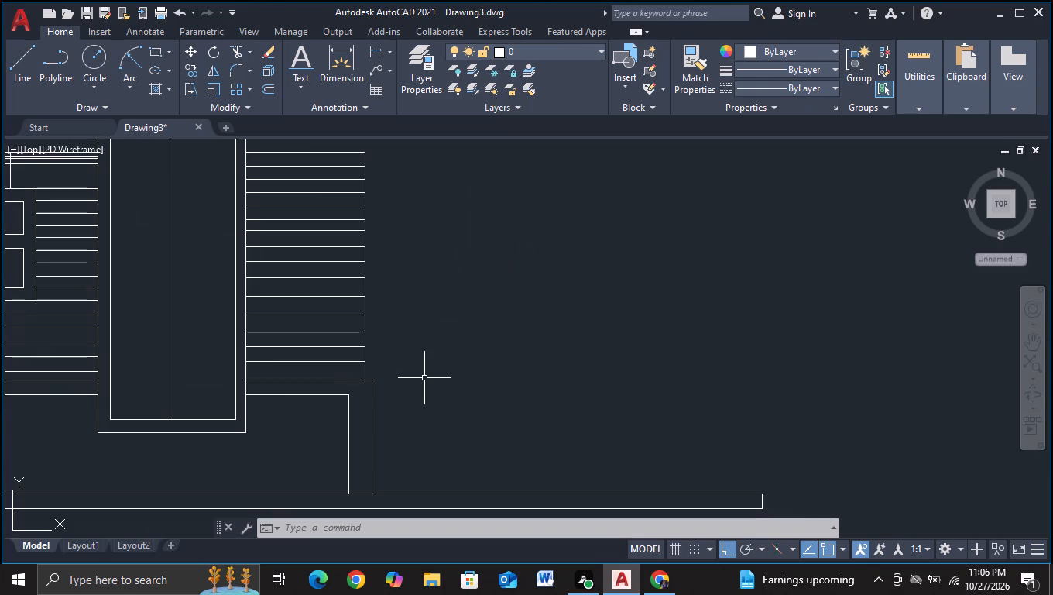
click(365, 312)
key(m)
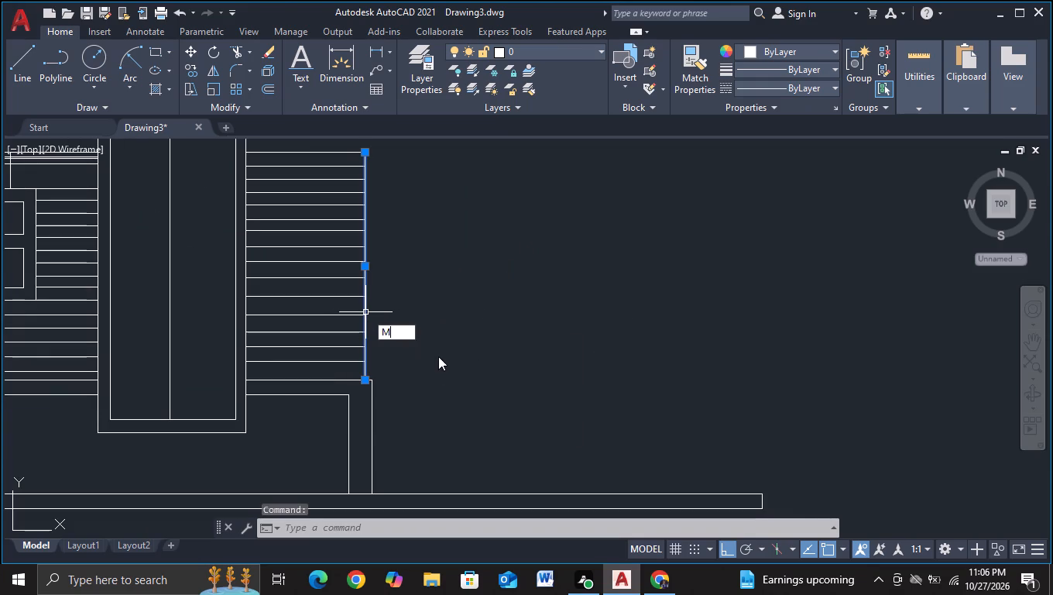
double_click(437, 349)
click(458, 343)
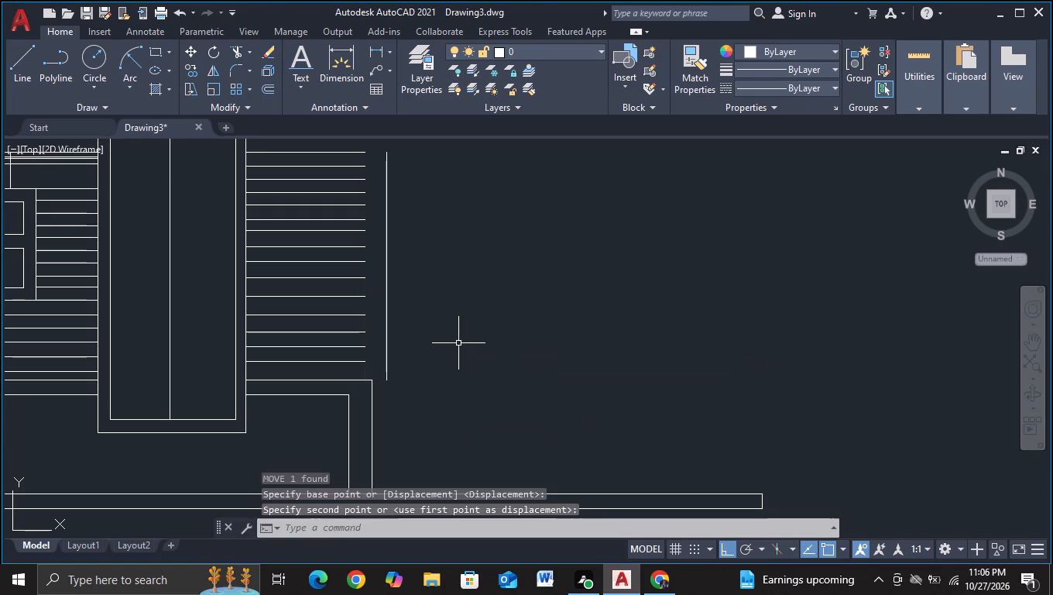
key(Escape)
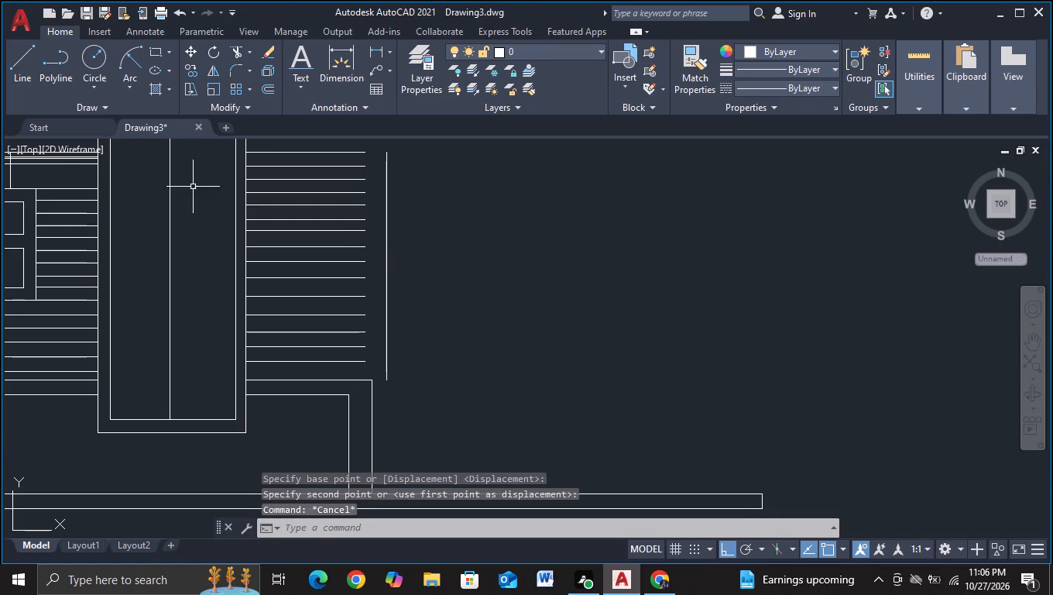
Extend all horizontal lines above the right-hand wall to the relocated vertical closing line.
key(e)
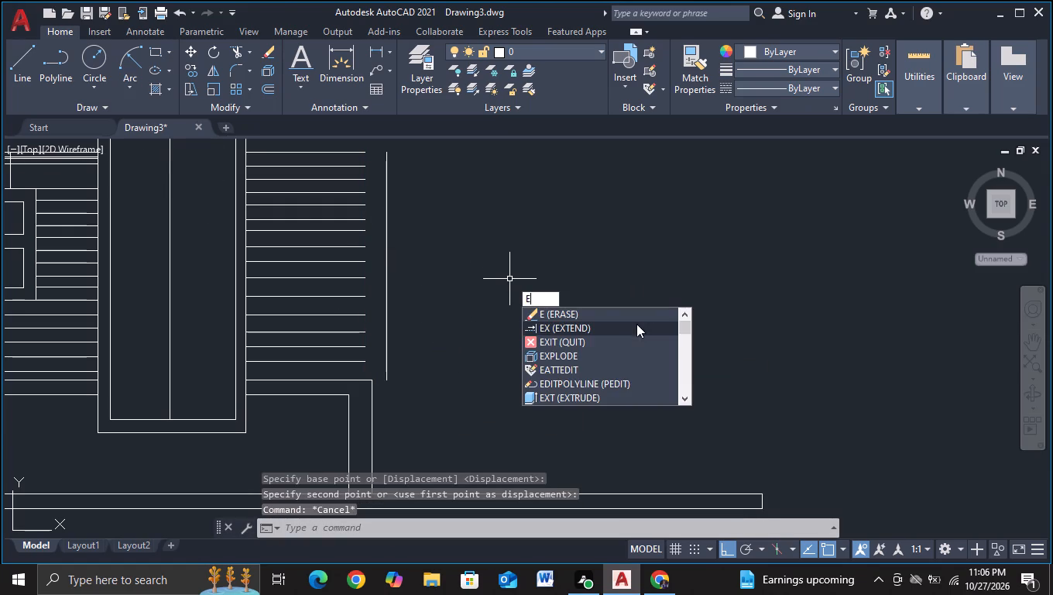
click(639, 328)
middle_drag(486, 280, 513, 359)
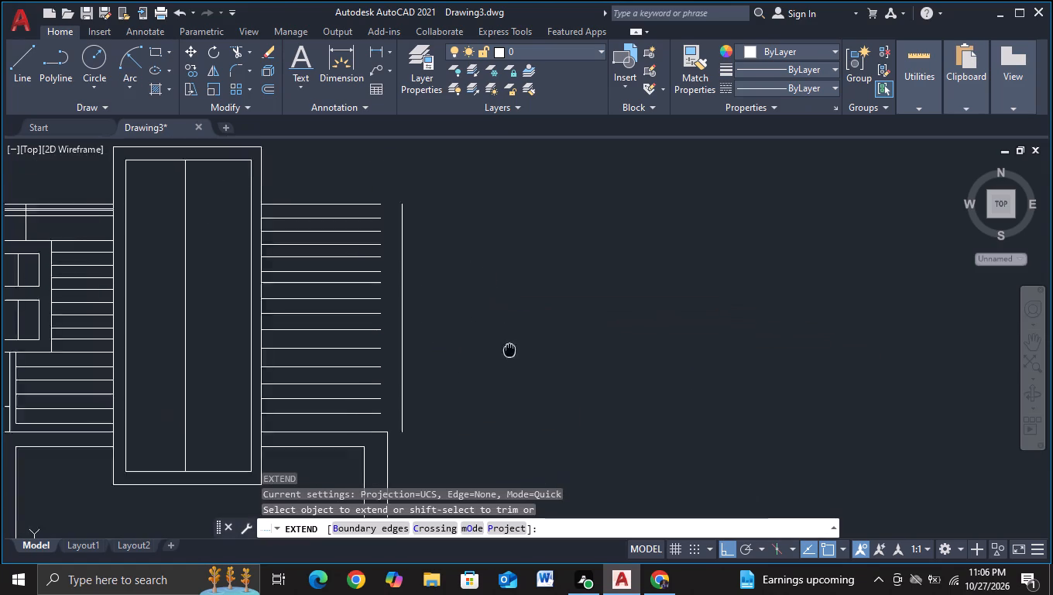
middle_drag(513, 359, 513, 361)
click(382, 222)
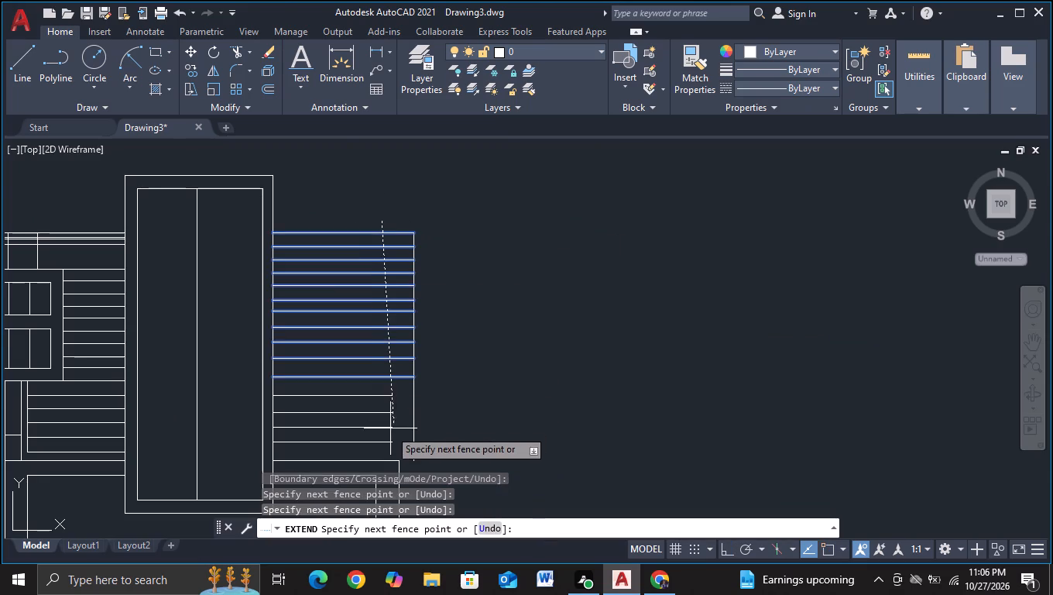
click(380, 449)
key(Escape)
Extend the lower end of the vertical closing line down to the ground slab.
middle_drag(475, 388, 477, 331)
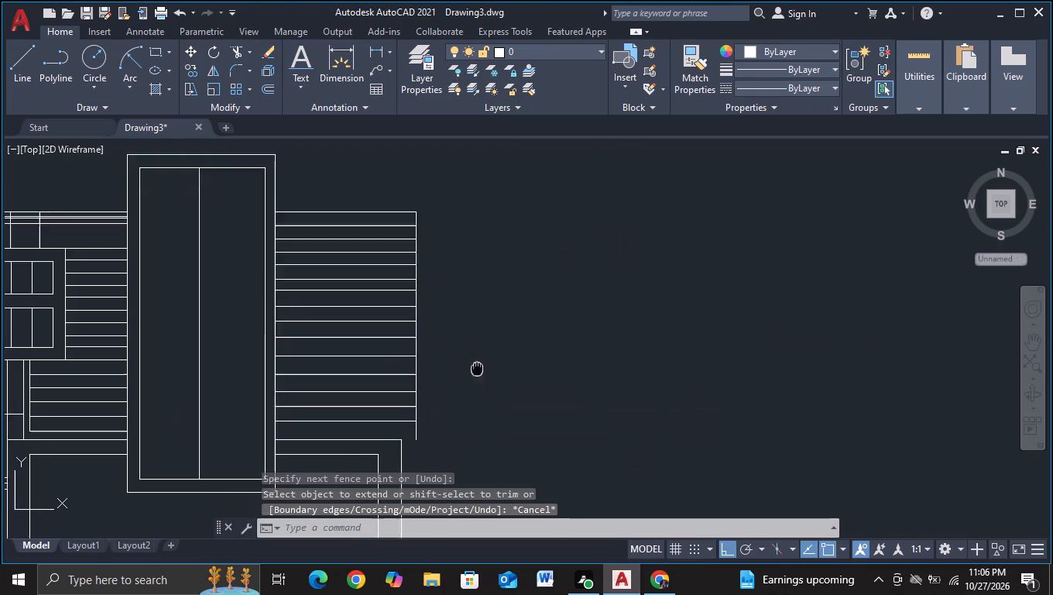
middle_drag(477, 331, 469, 282)
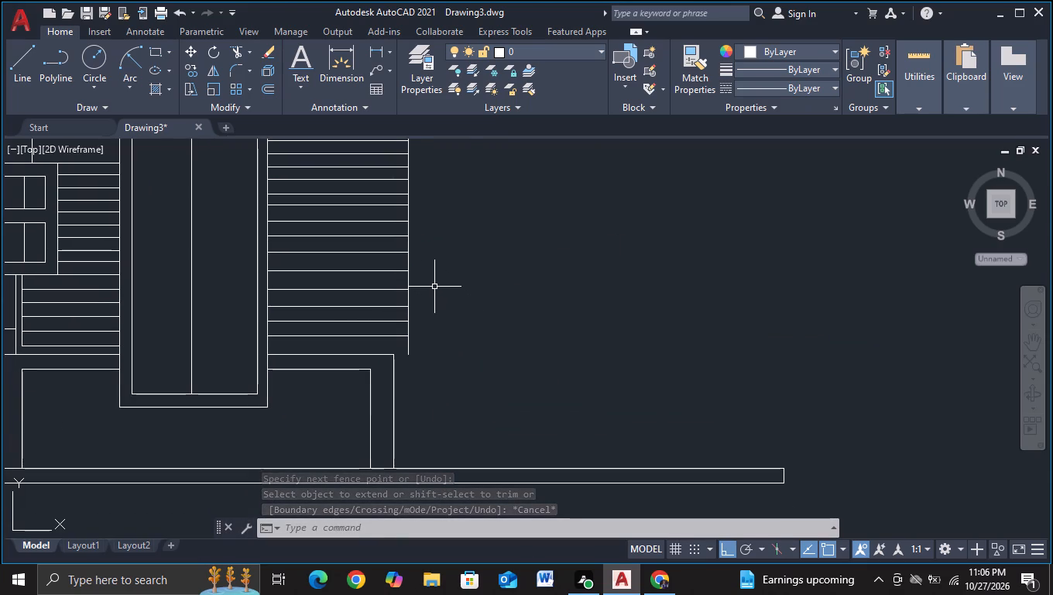
key(e)
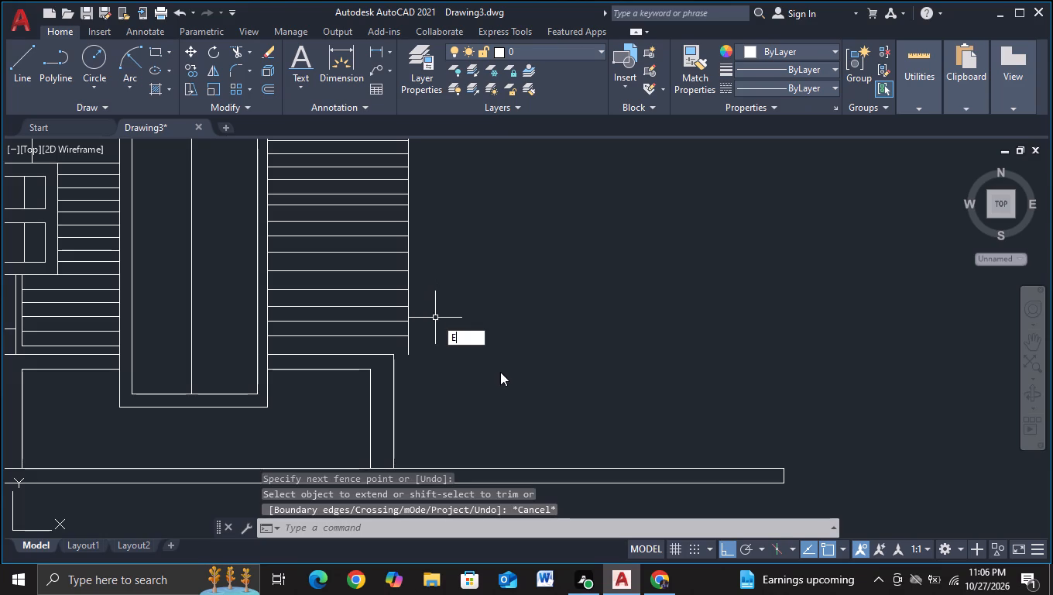
click(501, 370)
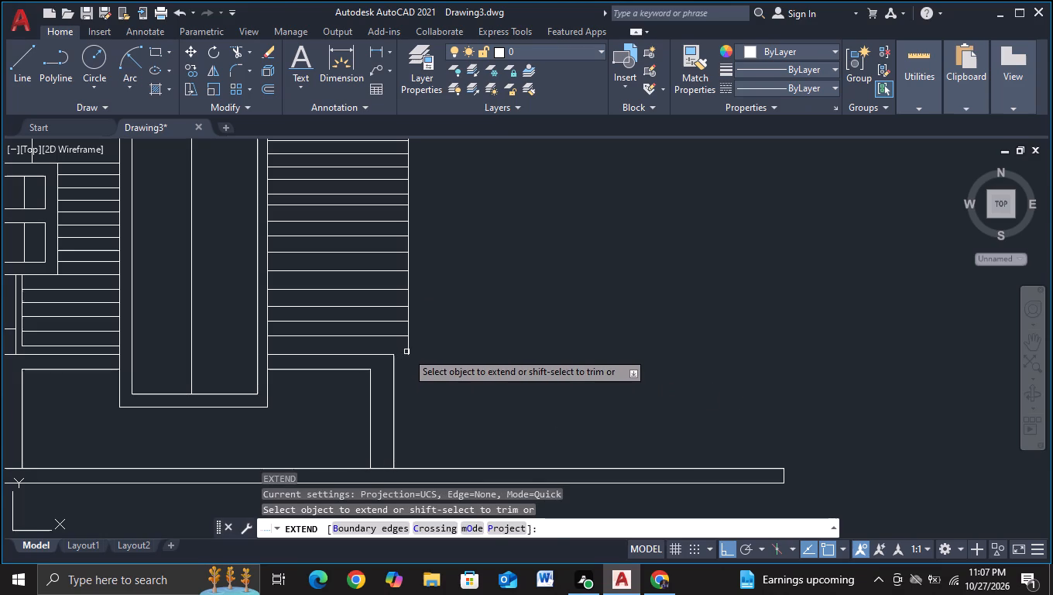
click(406, 352)
key(Escape)
Draw an open outline right of the building: about 80 units across, 34 down and 7.5 back toward the building.
scroll(537, 339, down, 3)
middle_drag(537, 339, 467, 350)
scroll(467, 350, up, 1)
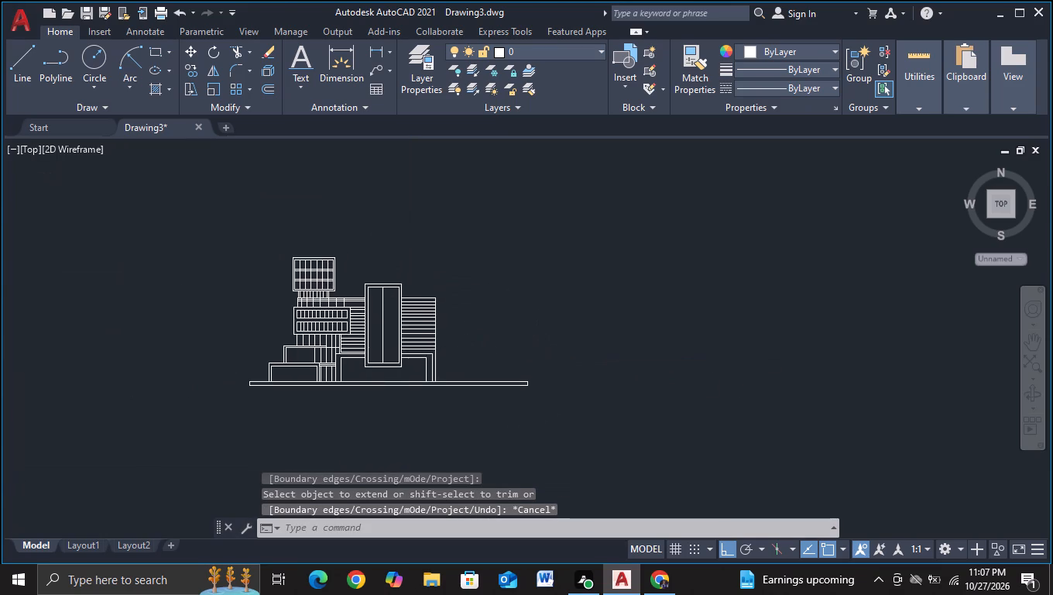
scroll(467, 350, up, 1)
middle_drag(467, 350, 454, 394)
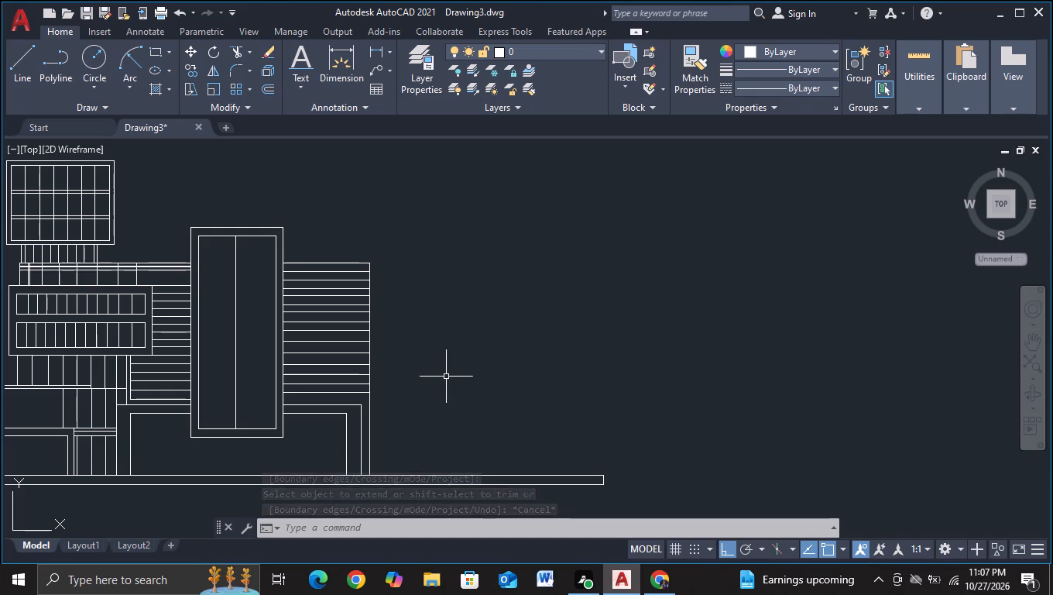
click(28, 71)
middle_drag(465, 308, 370, 339)
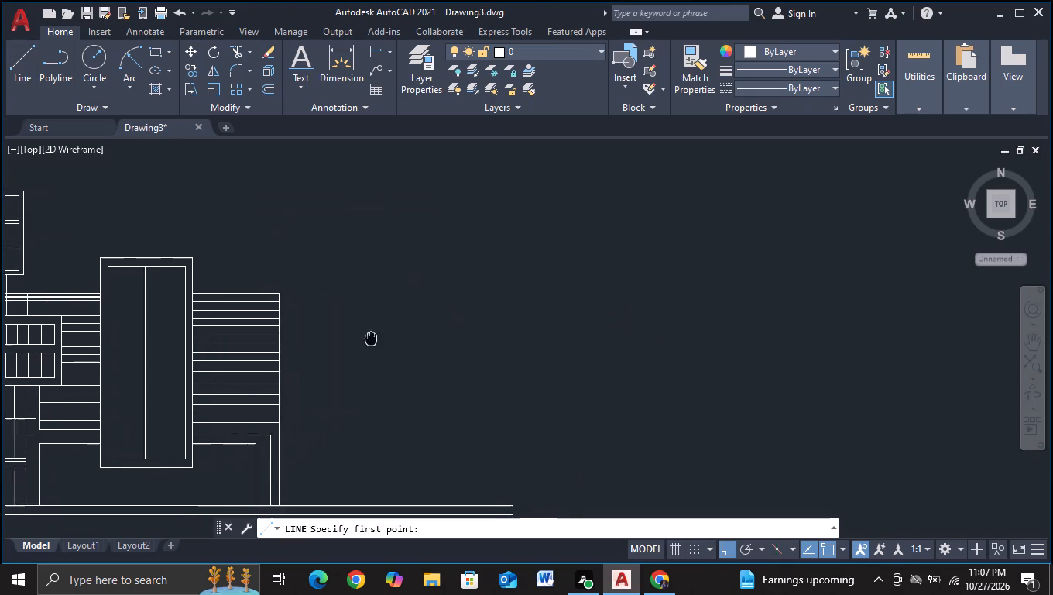
middle_drag(370, 339, 368, 339)
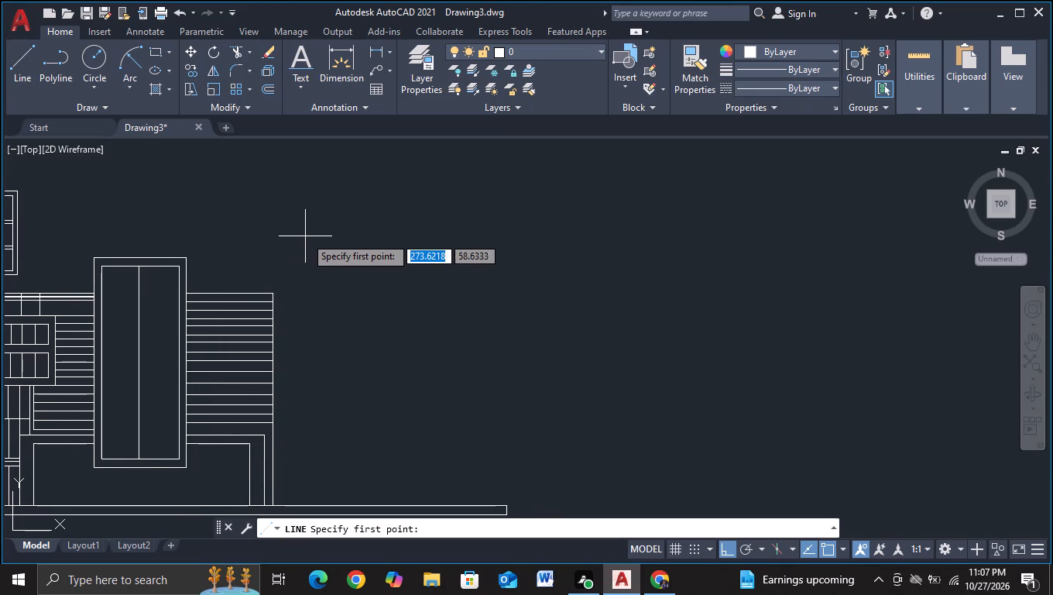
middle_drag(301, 228, 406, 254)
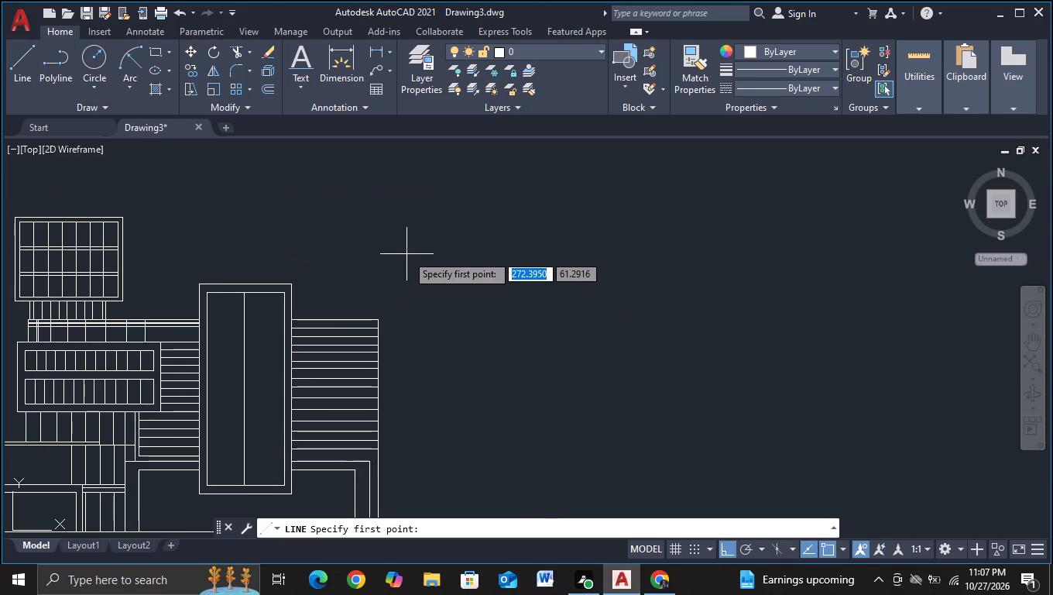
click(393, 254)
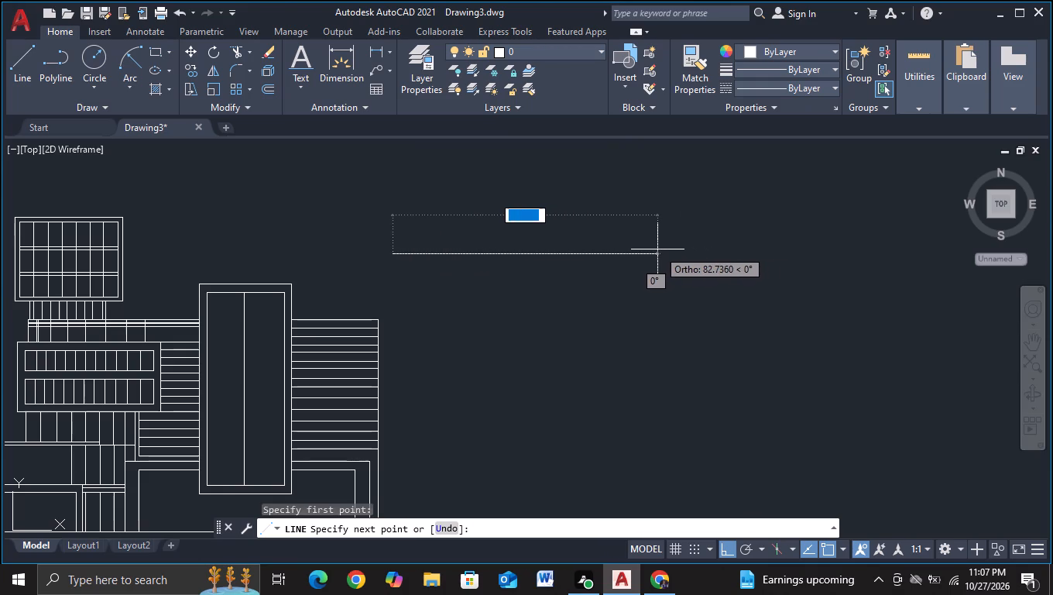
click(649, 250)
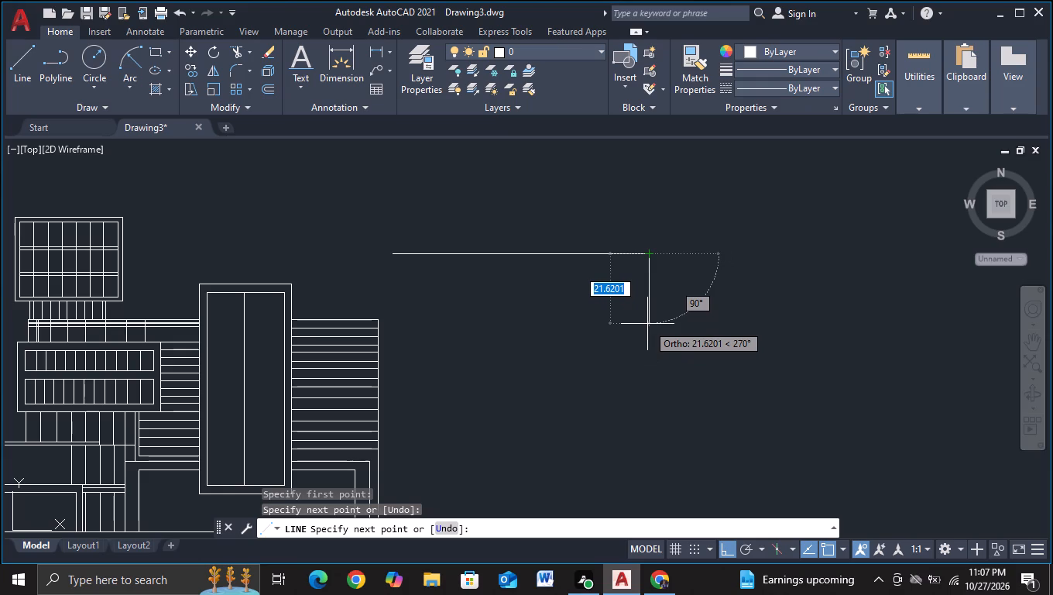
click(653, 364)
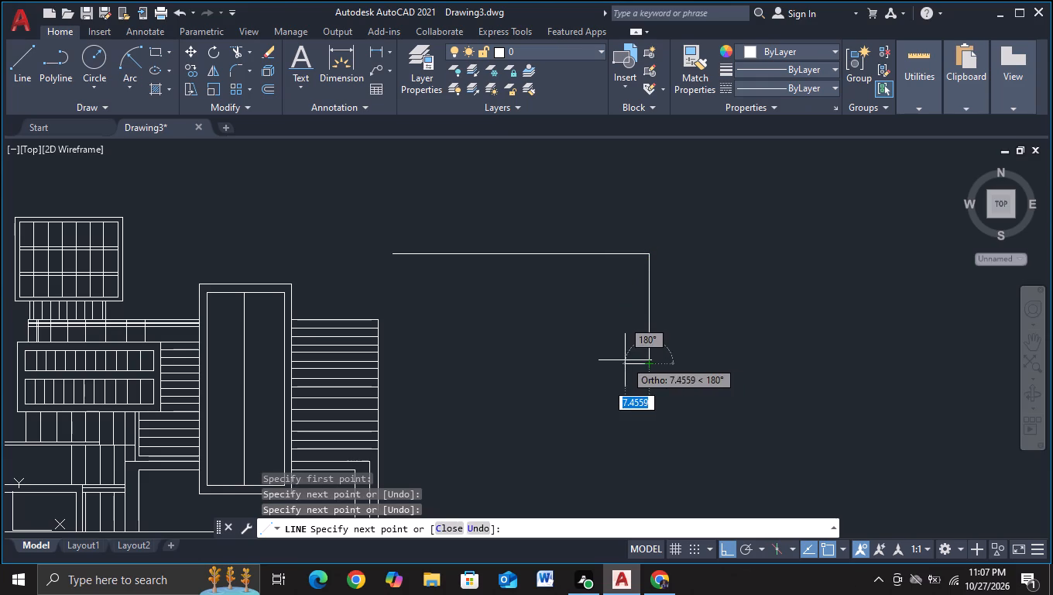
click(625, 360)
key(Escape)
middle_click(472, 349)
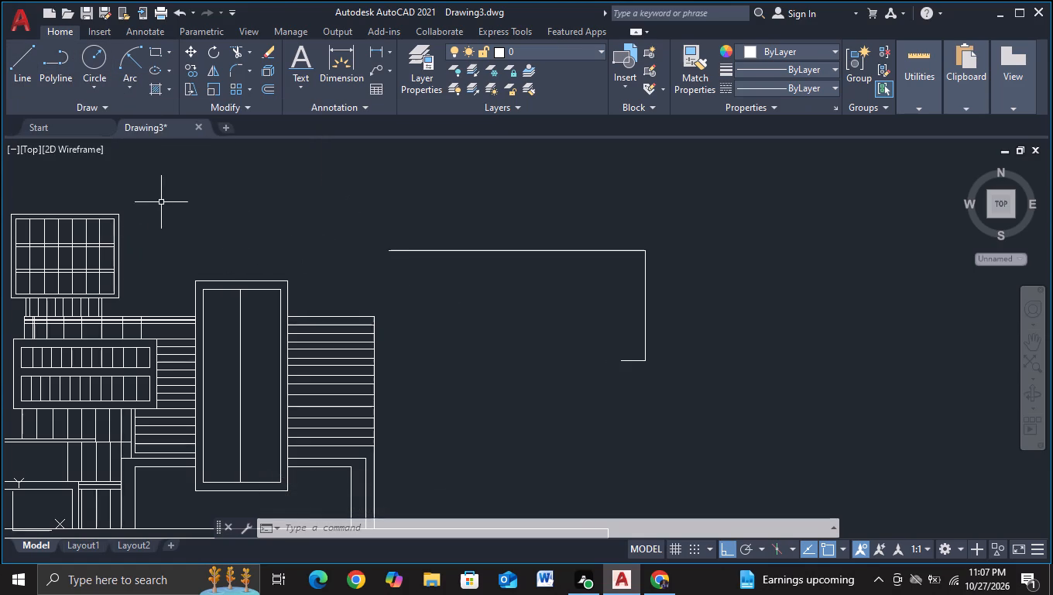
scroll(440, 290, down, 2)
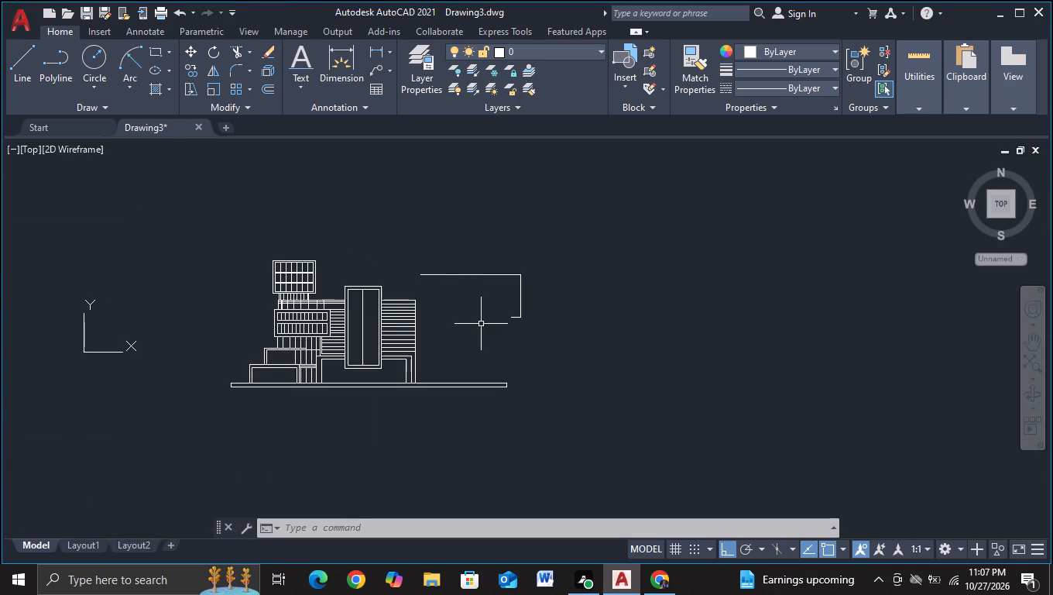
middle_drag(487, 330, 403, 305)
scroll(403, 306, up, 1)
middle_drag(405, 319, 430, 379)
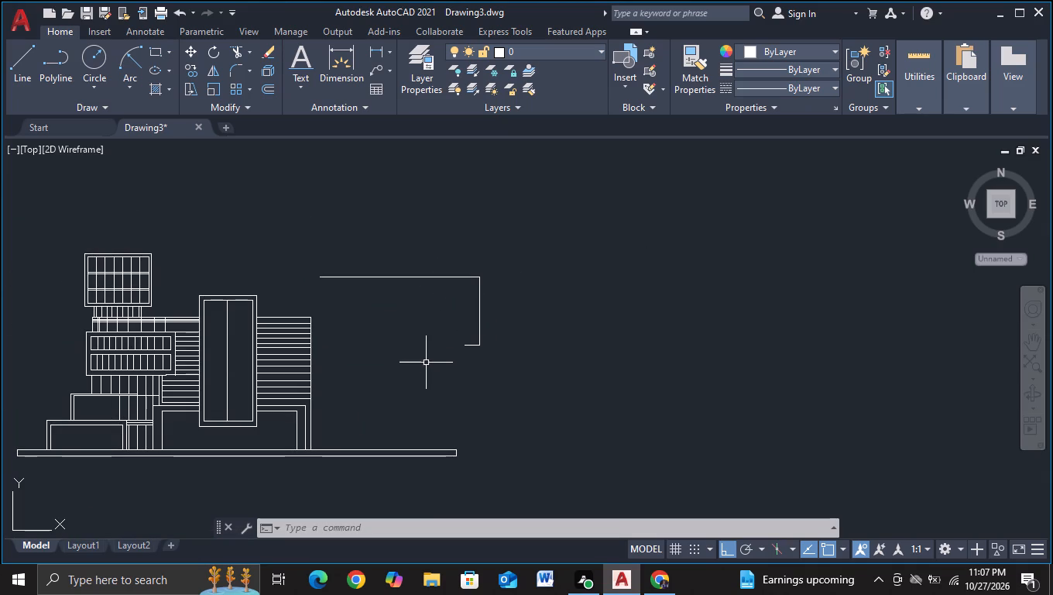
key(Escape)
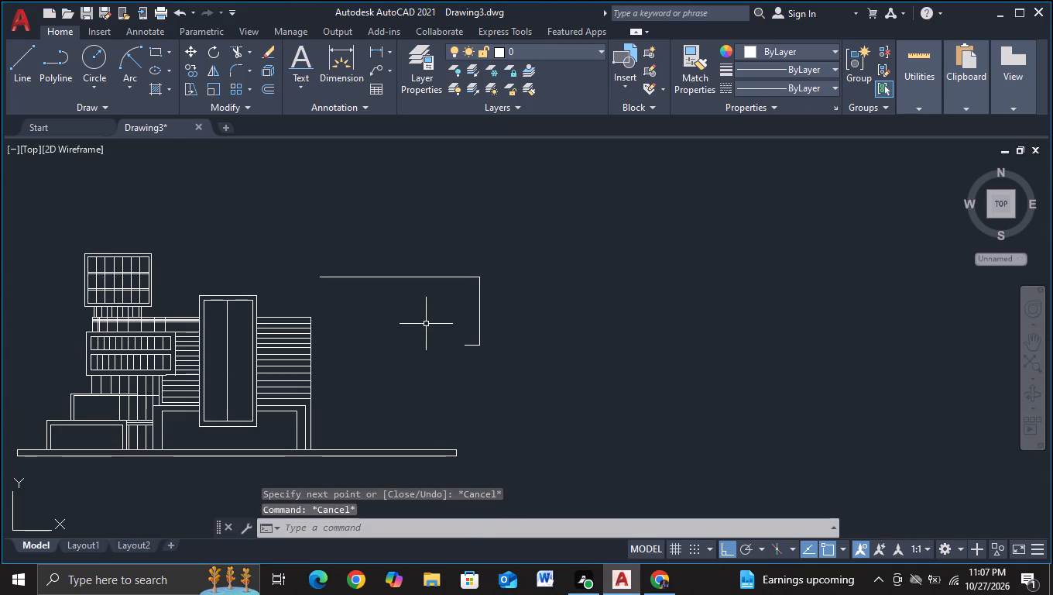
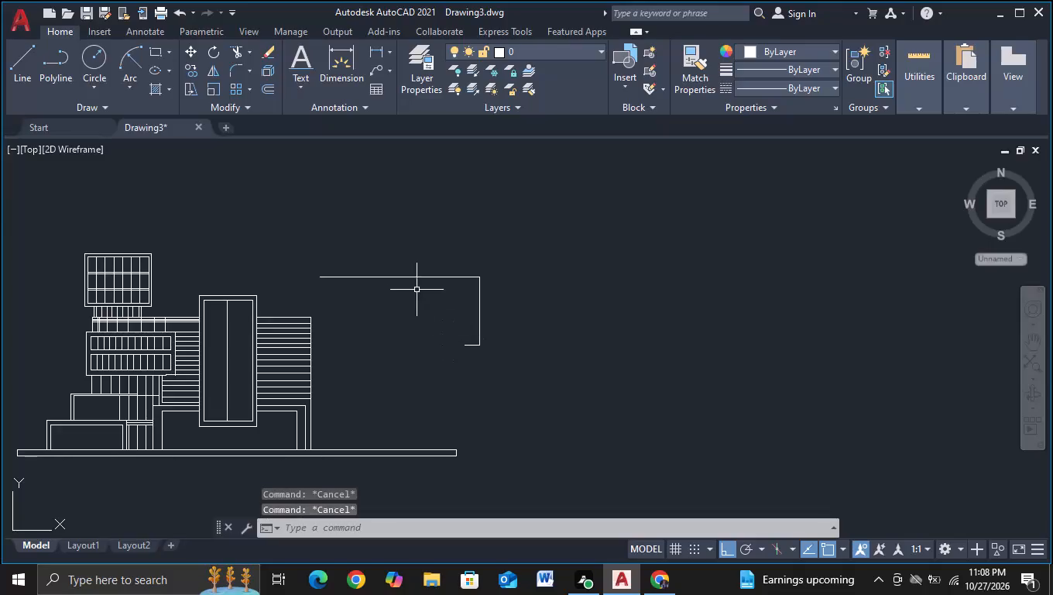
Remove the short return line and the vertical side of the open outline, leaving only its top horizontal line.
middle_drag(406, 308, 393, 262)
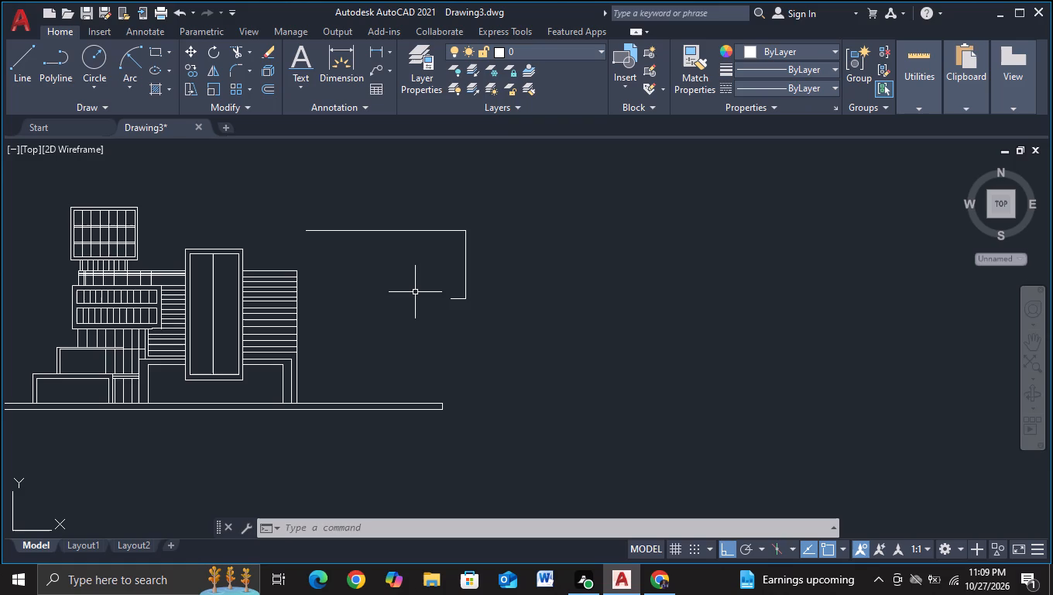
click(233, 47)
click(465, 301)
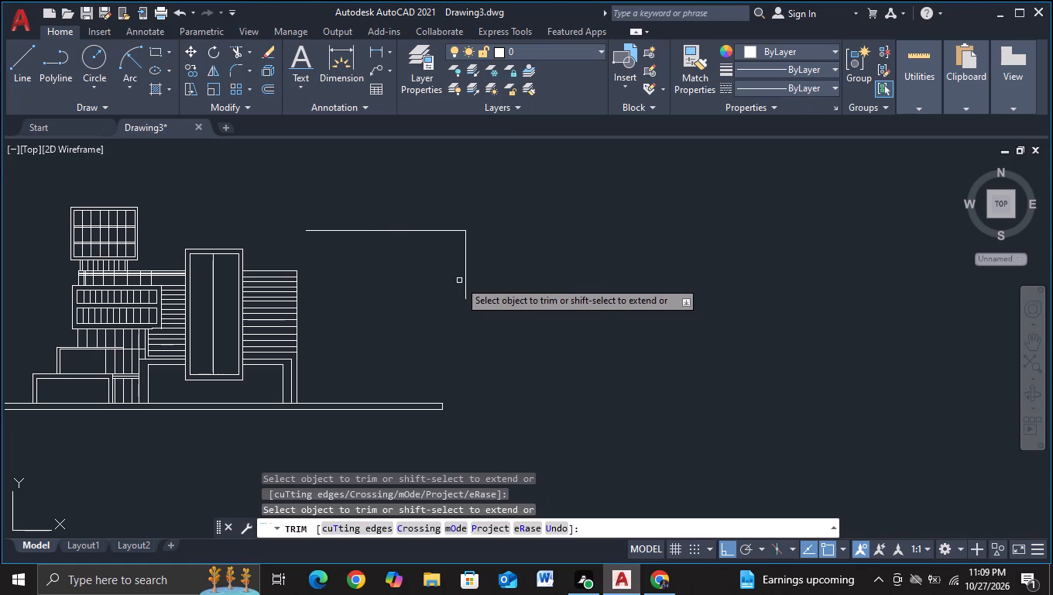
click(465, 280)
key(Escape)
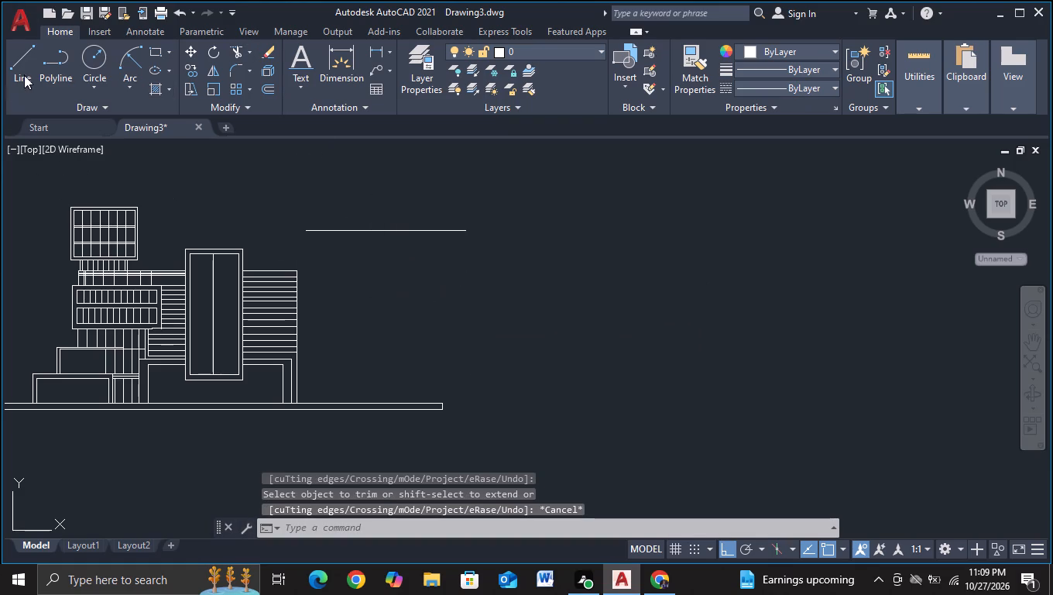
Draw lines from the top line's outer end about 15 units down and 79 units back toward the building.
click(24, 74)
click(471, 238)
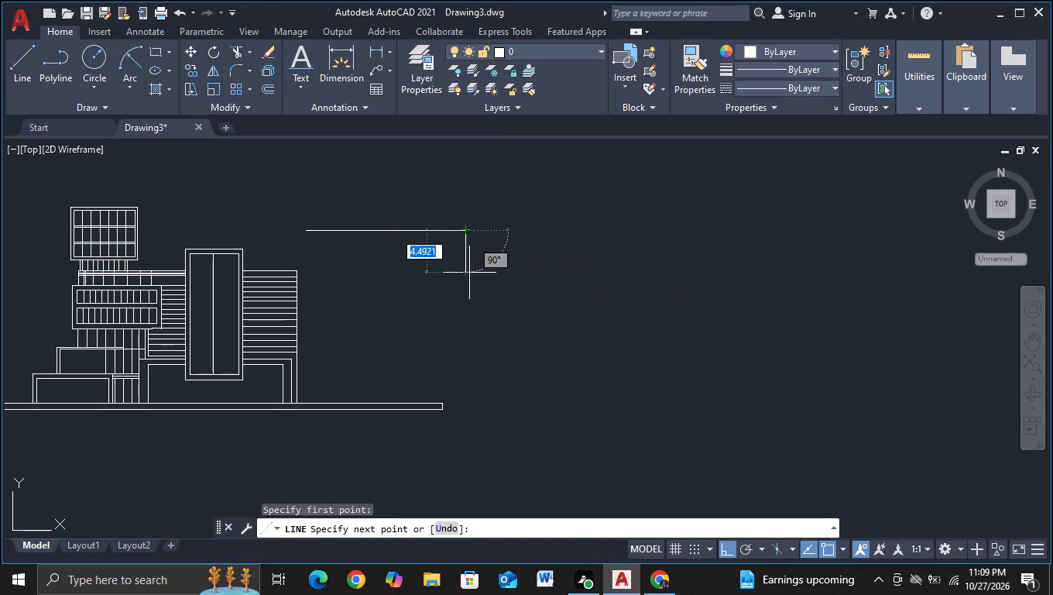
scroll(469, 275, up, 2)
middle_drag(469, 275, 606, 324)
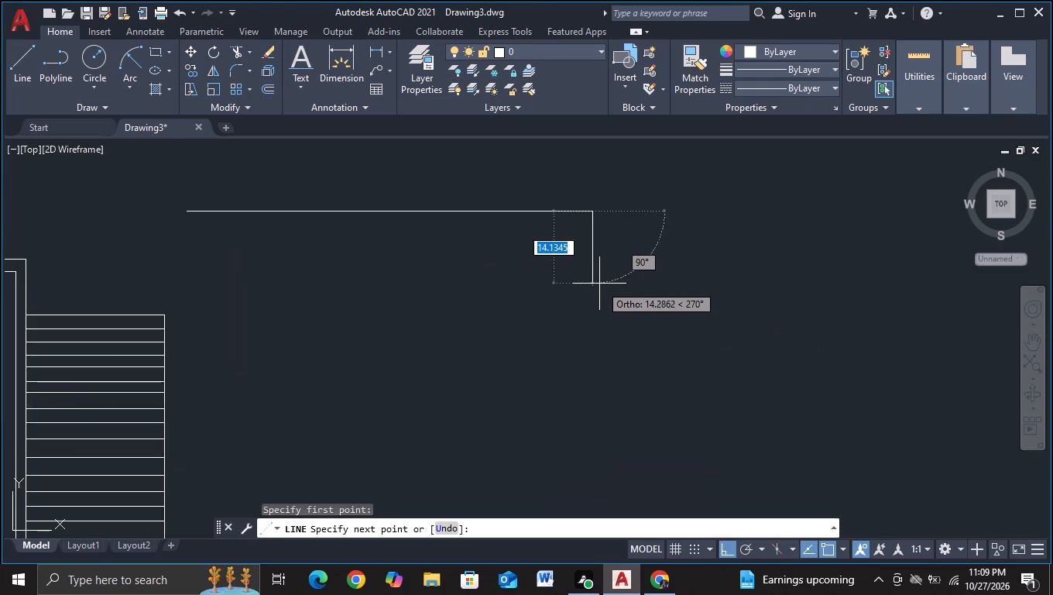
click(598, 291)
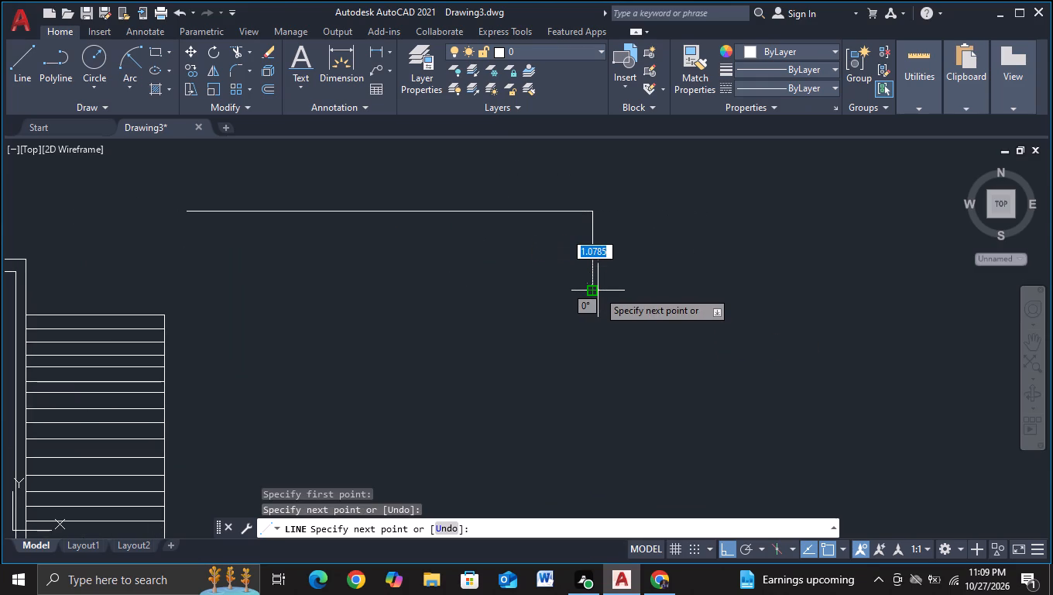
click(191, 254)
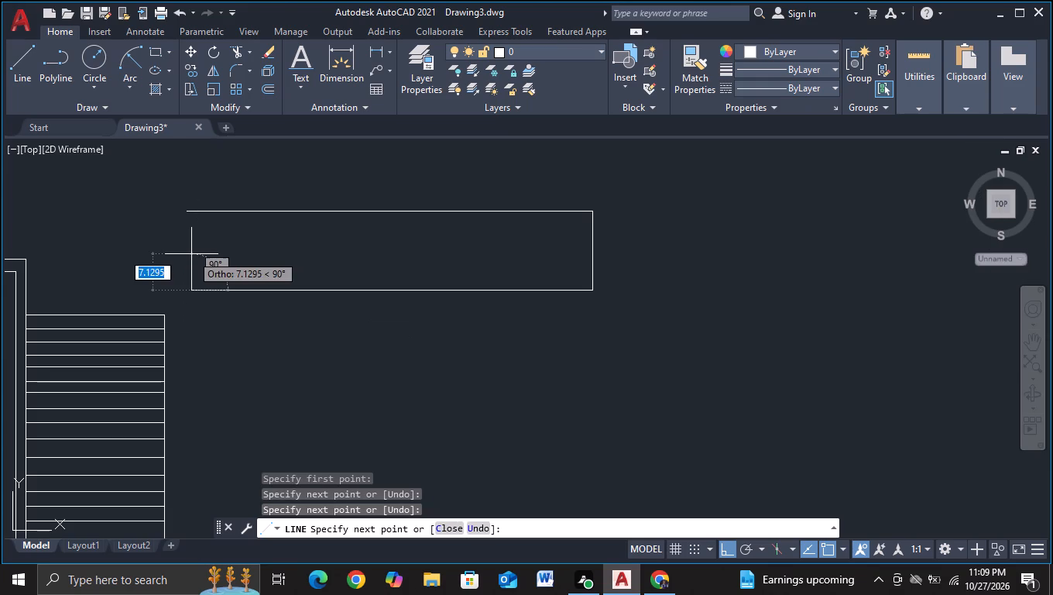
key(Escape)
Draw a second tier below from the same outer edge, about 16 units down and 80 units back toward the building.
click(20, 67)
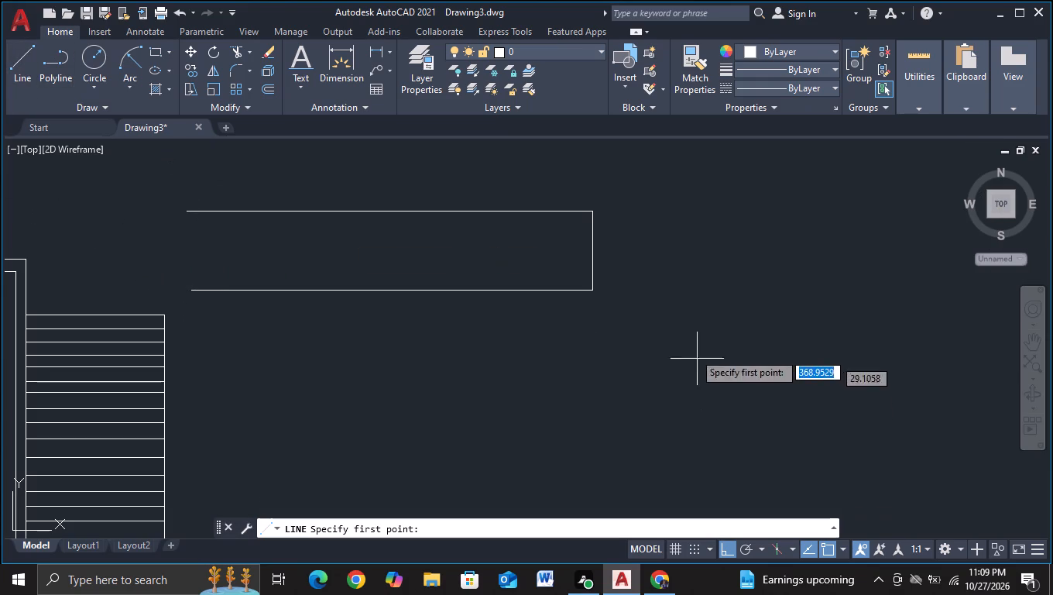
click(595, 294)
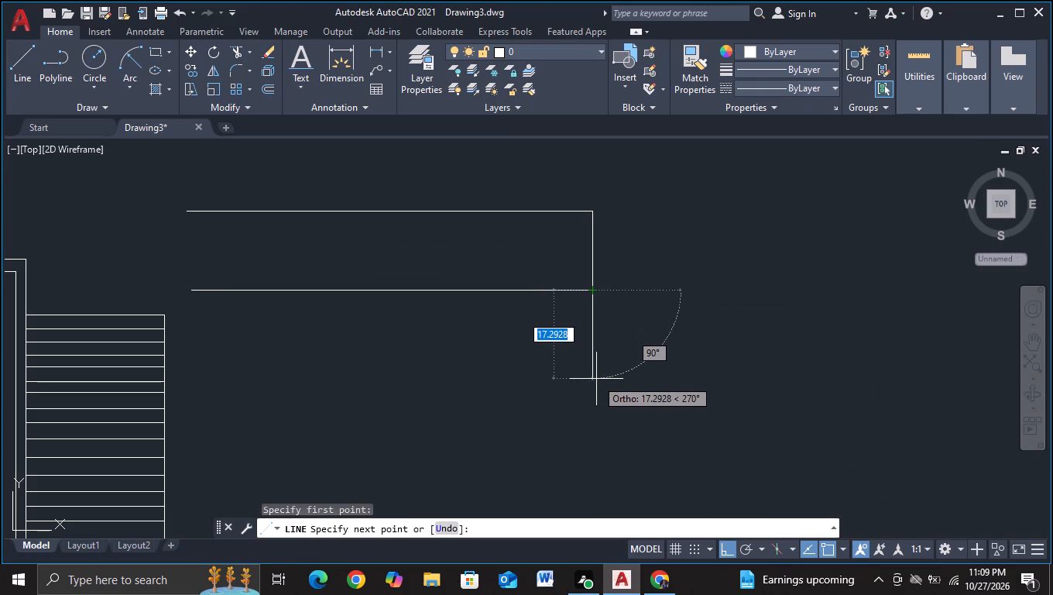
click(593, 374)
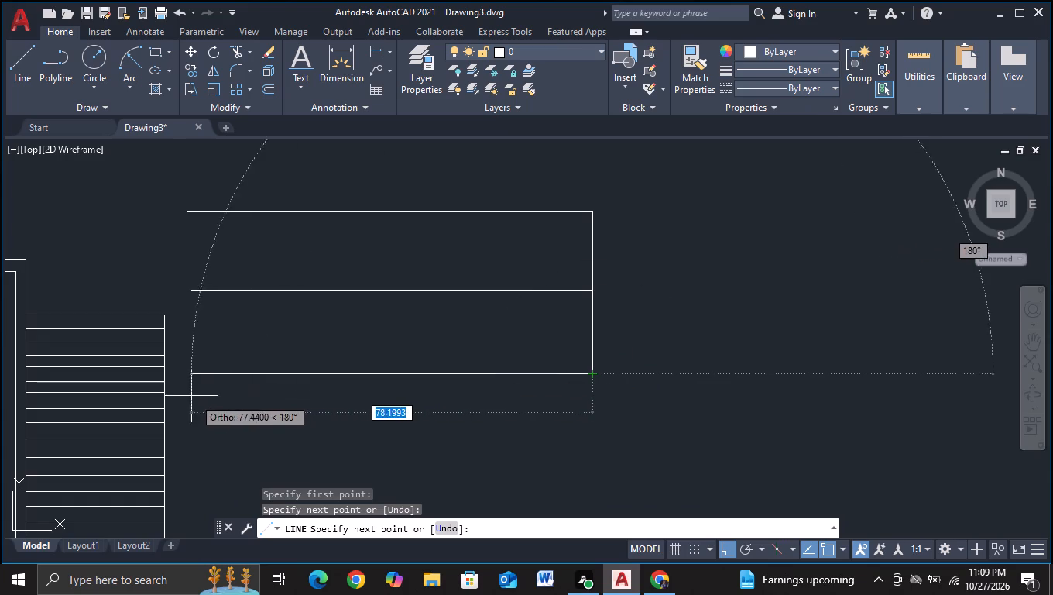
click(184, 391)
key(Escape)
With object snap off, draw a third tier starting slightly inside the second's outer corner, about 20 units down and 77 back.
click(27, 76)
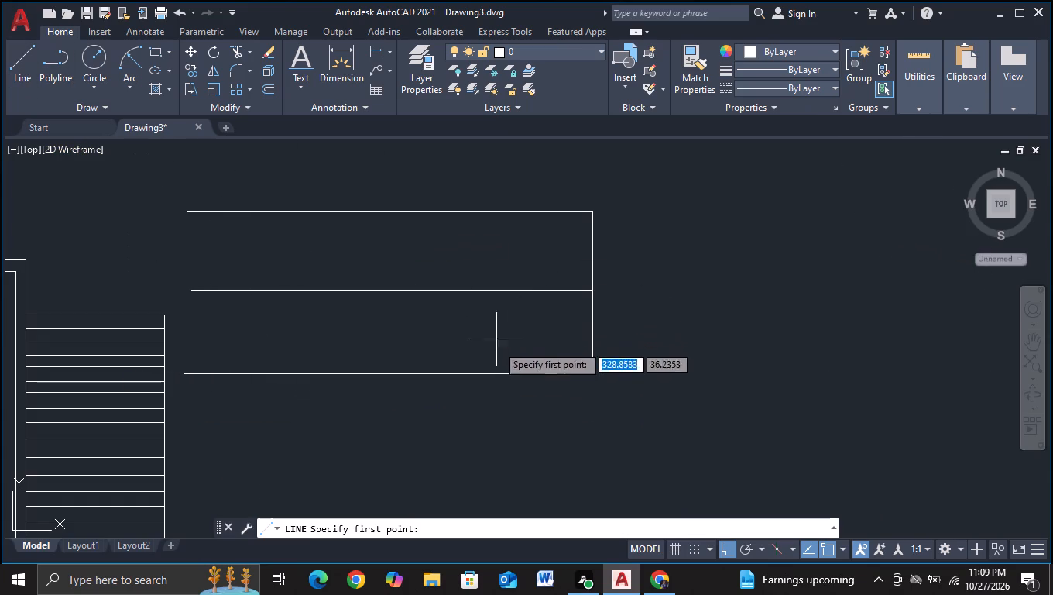
middle_drag(501, 352, 470, 234)
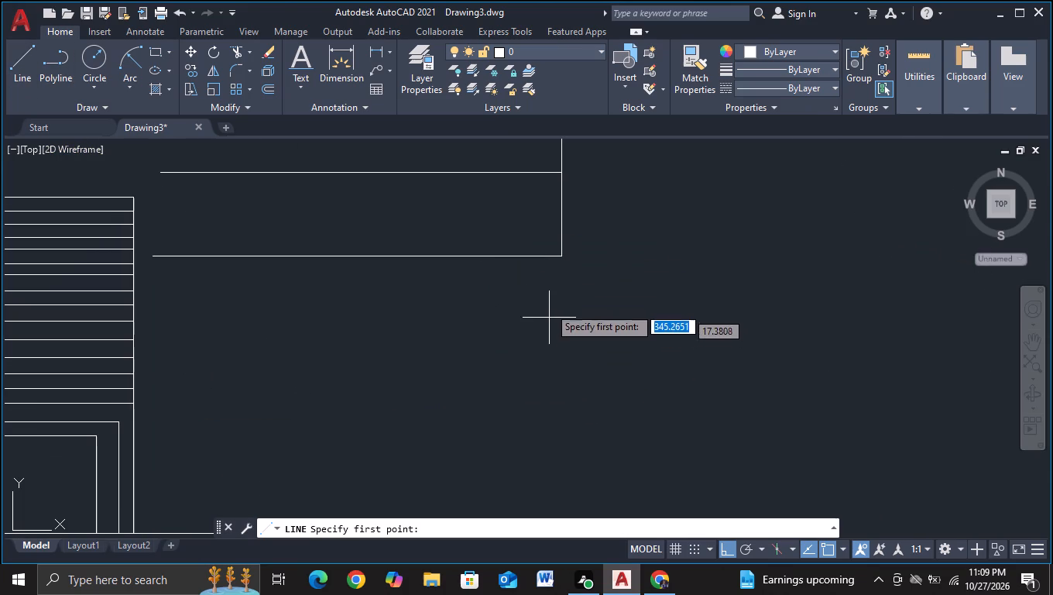
key(F3)
click(543, 249)
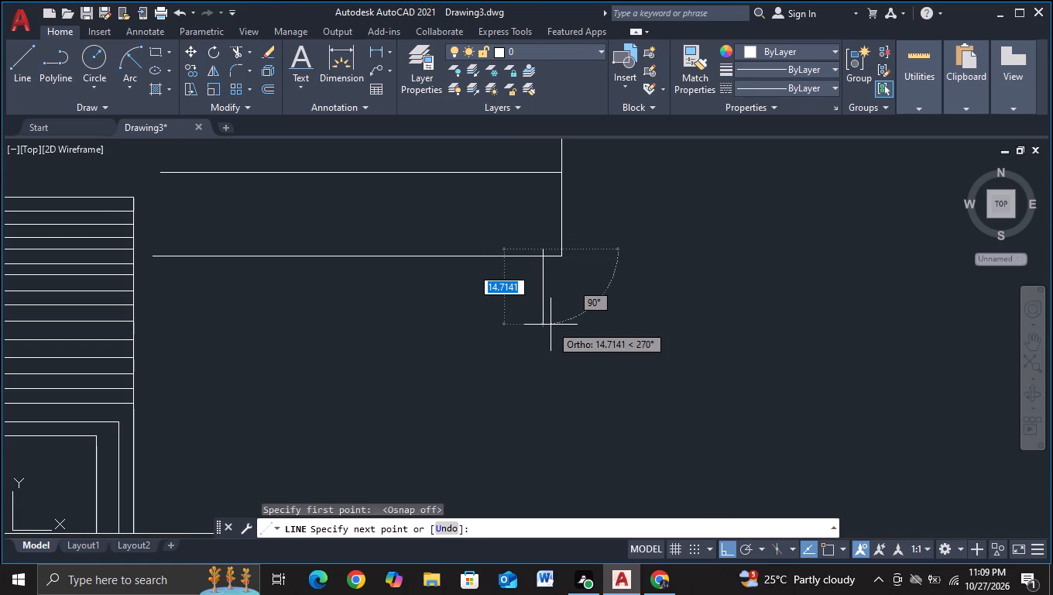
click(548, 349)
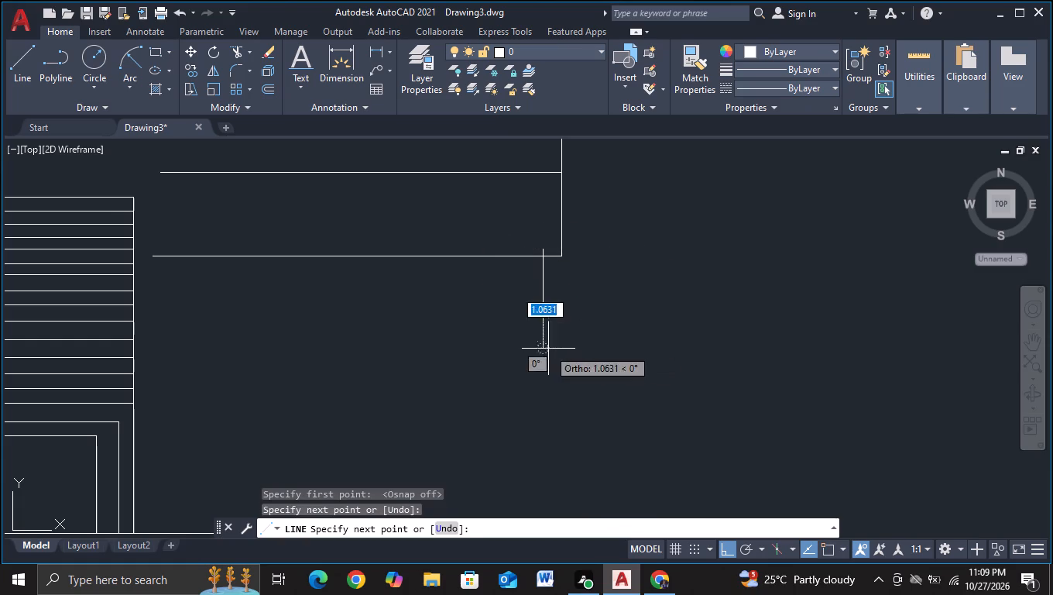
click(150, 312)
key(Escape)
Trim the stub of the third tier's vertical line that projects above the second tier's bottom line.
middle_drag(399, 325, 402, 294)
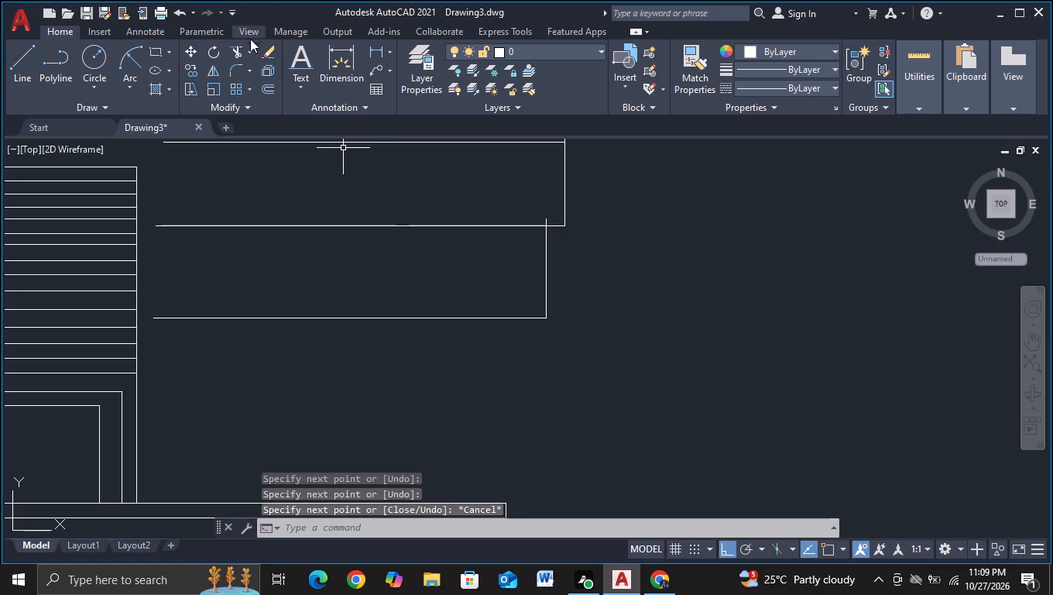
click(235, 53)
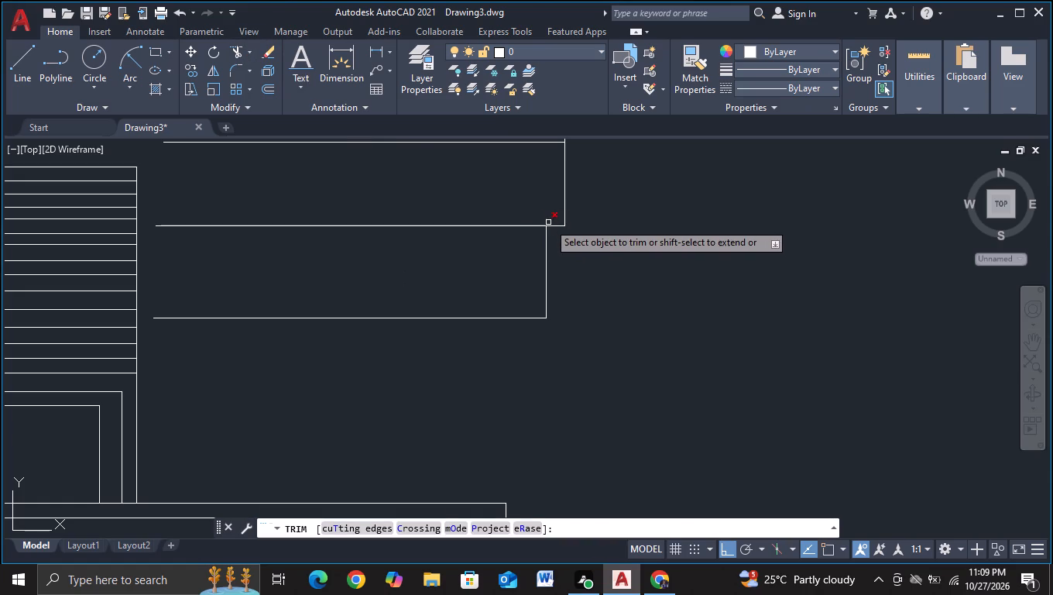
click(547, 222)
key(Escape)
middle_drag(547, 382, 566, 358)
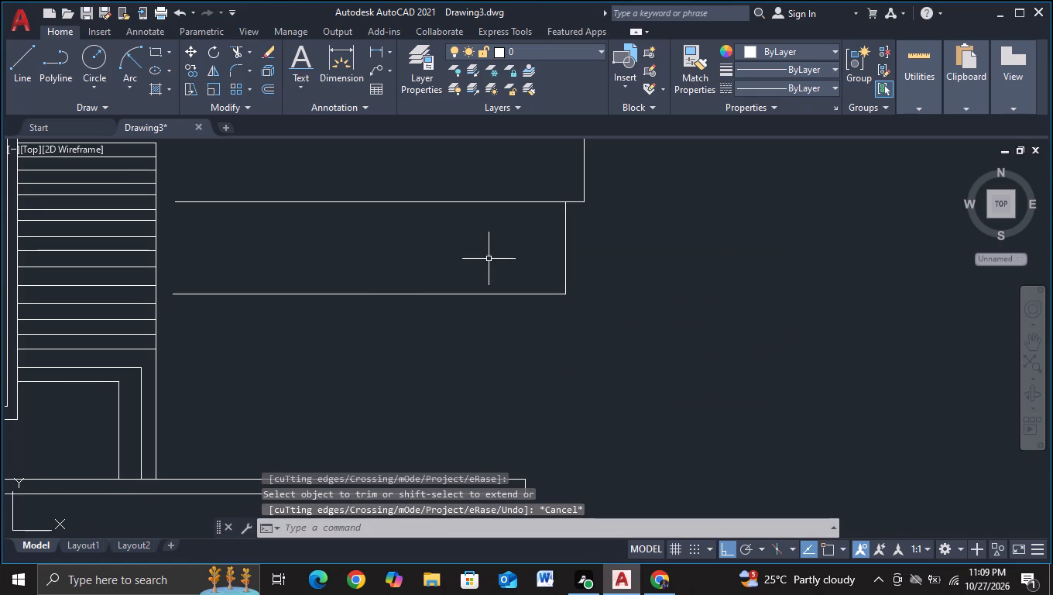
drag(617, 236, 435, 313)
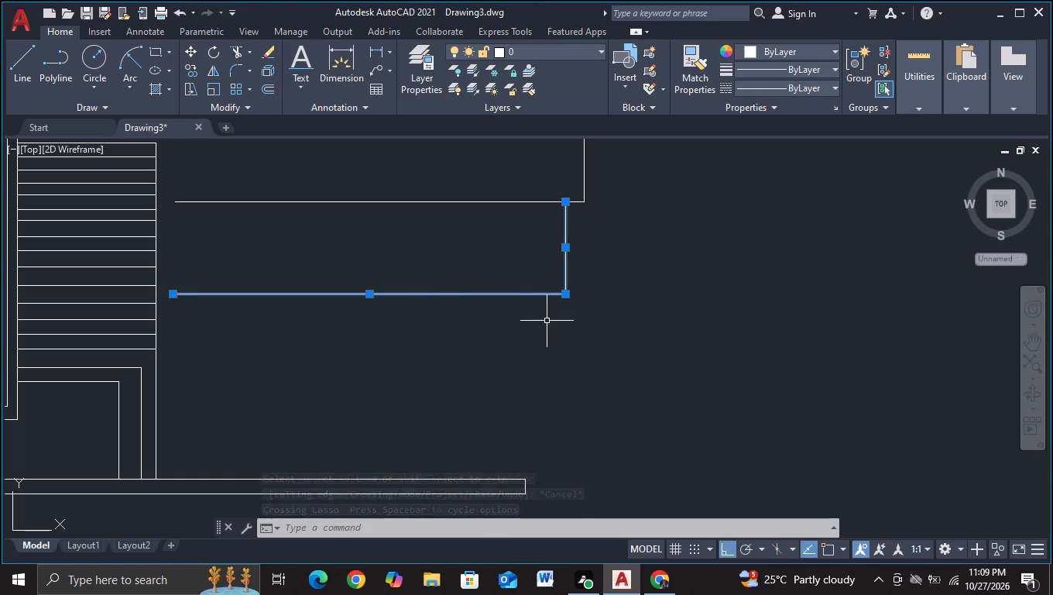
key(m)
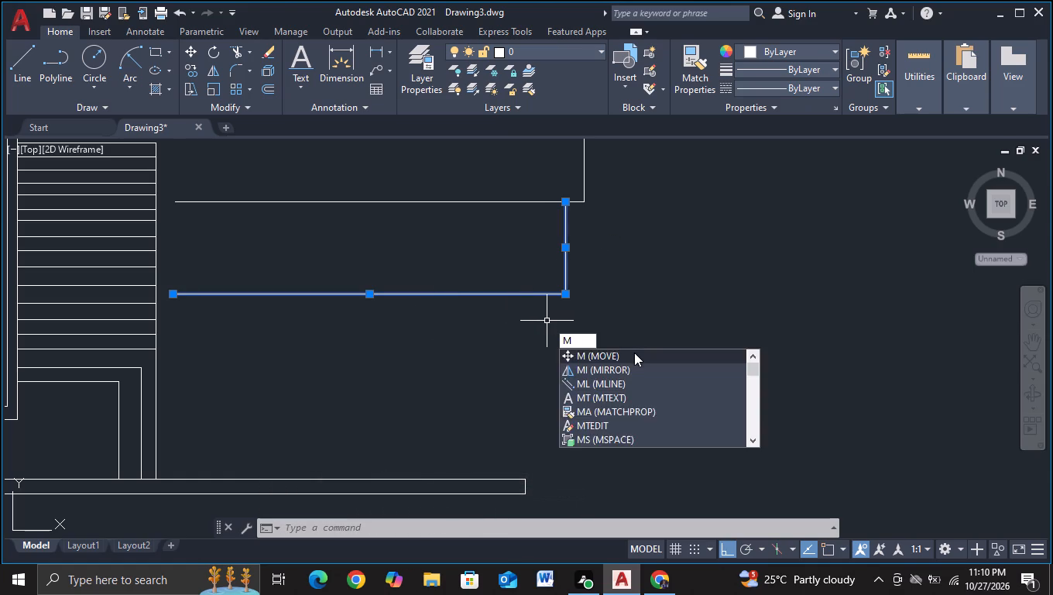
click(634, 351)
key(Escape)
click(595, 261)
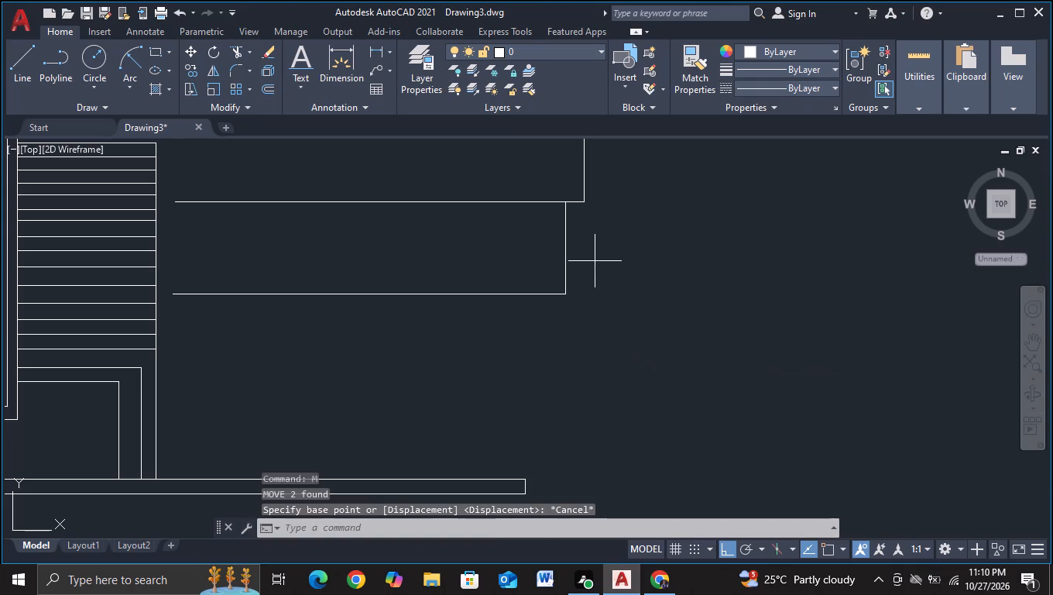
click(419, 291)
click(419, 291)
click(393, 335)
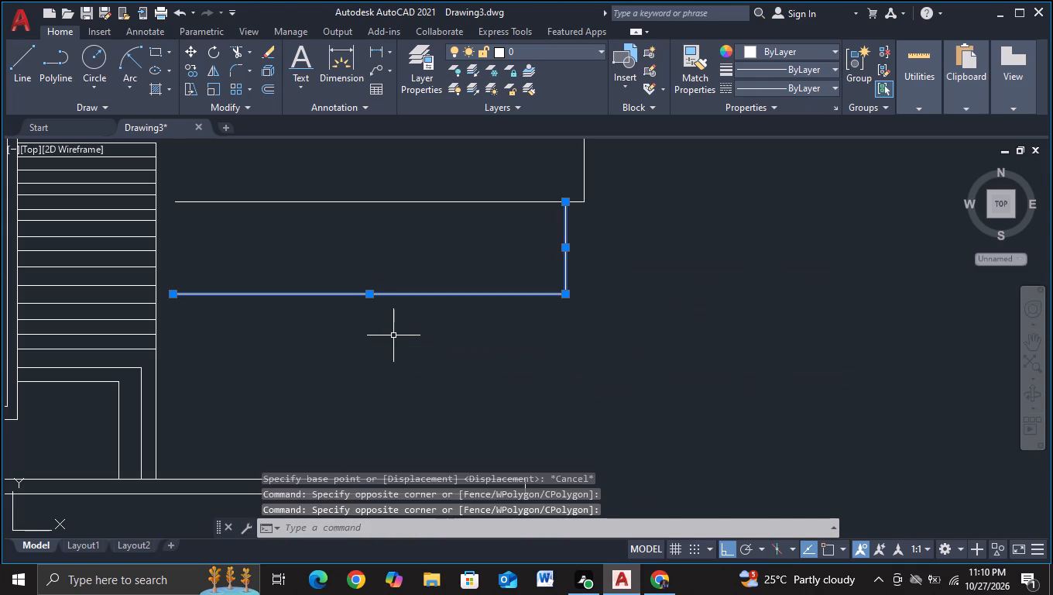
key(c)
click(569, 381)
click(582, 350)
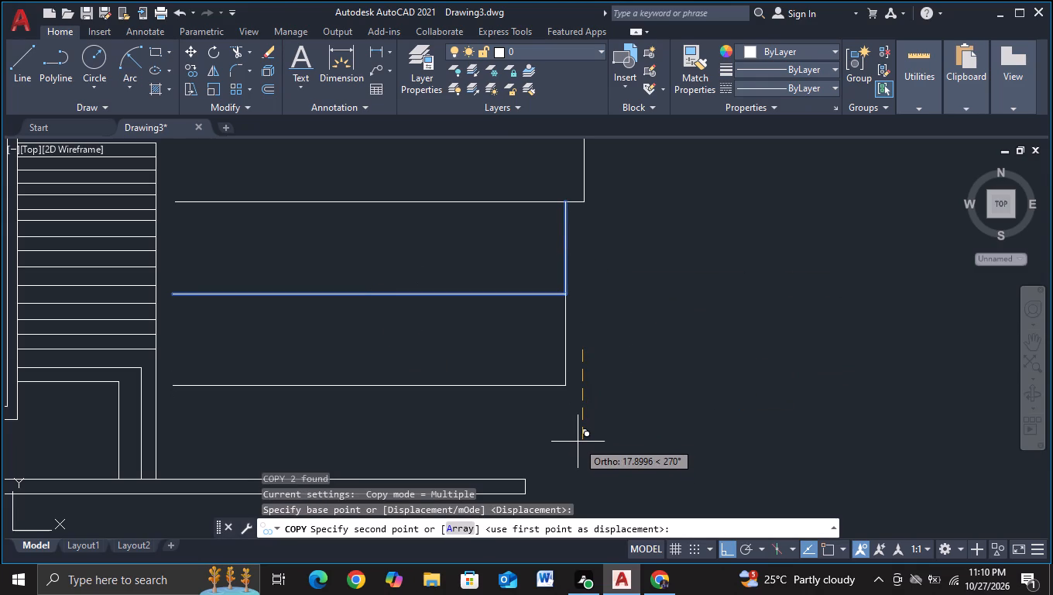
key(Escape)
Move all seven lines of the new tiered volume straight up about 10 units.
scroll(581, 438, down, 1)
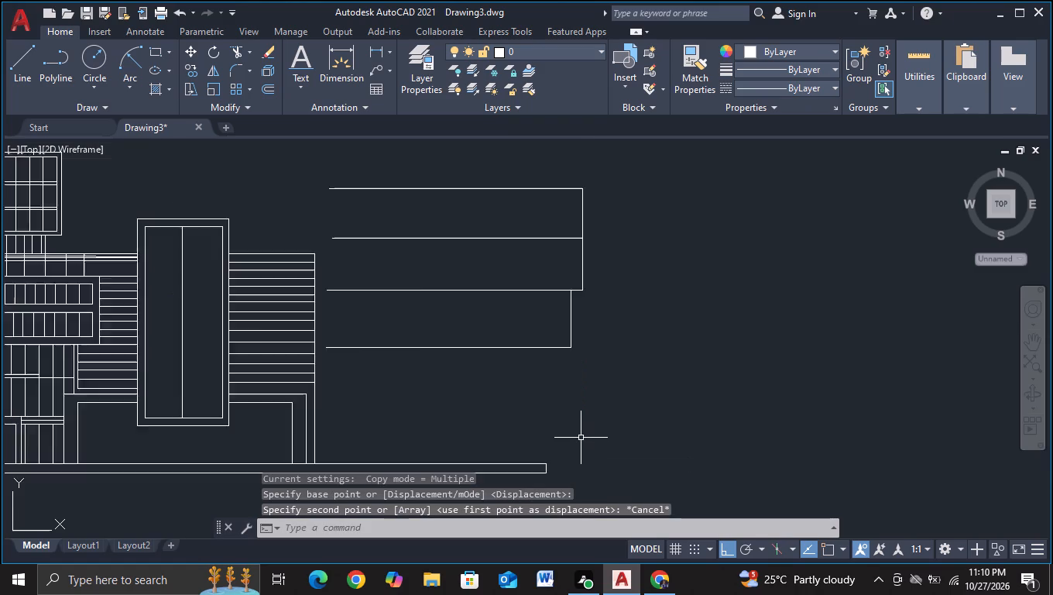
scroll(581, 438, down, 1)
middle_drag(587, 436, 595, 416)
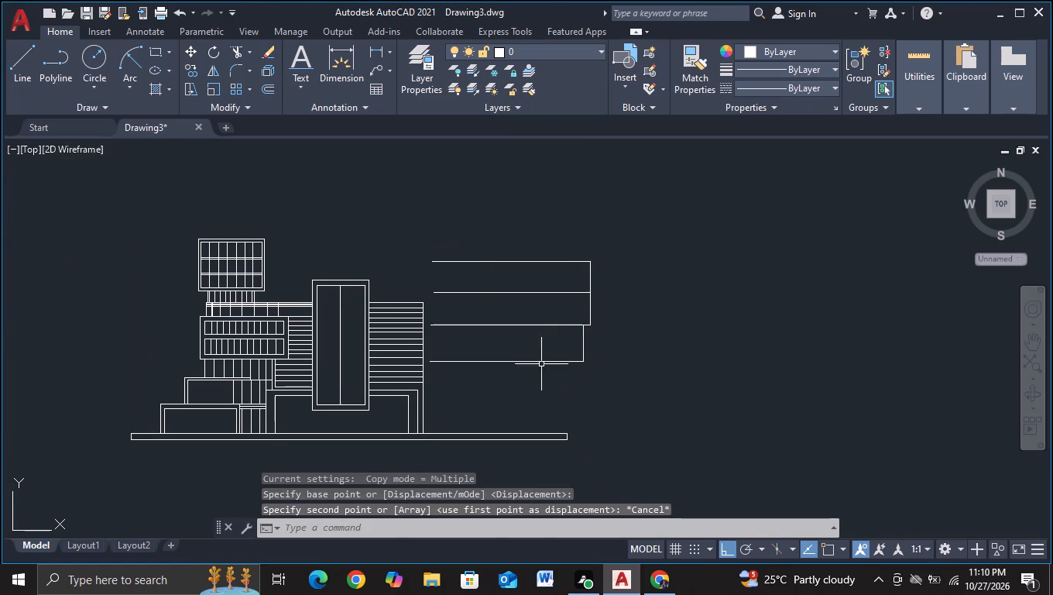
drag(534, 380, 541, 229)
drag(541, 229, 492, 397)
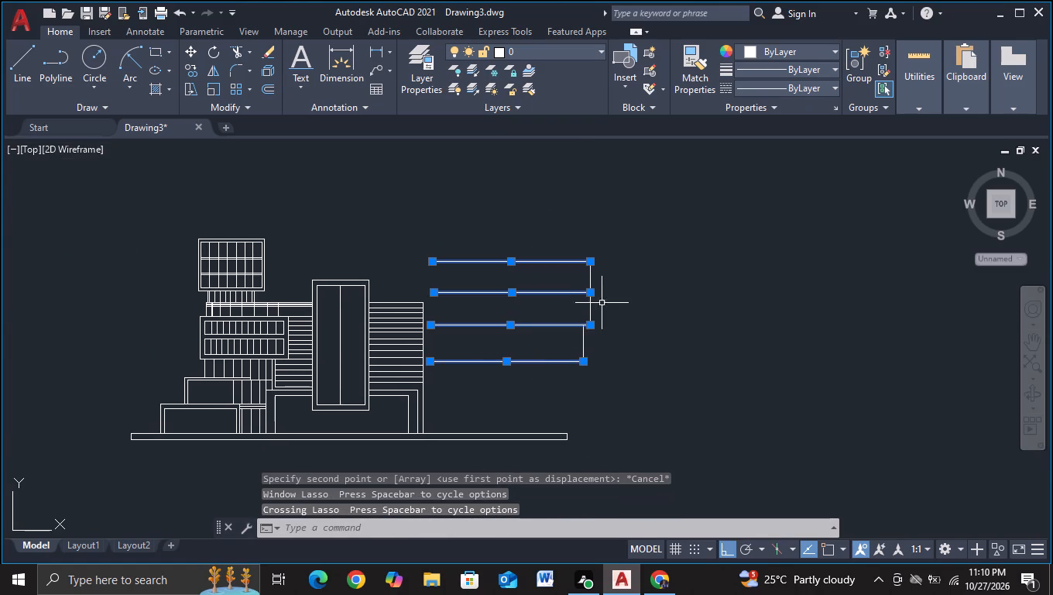
drag(608, 300, 528, 321)
drag(619, 332, 475, 357)
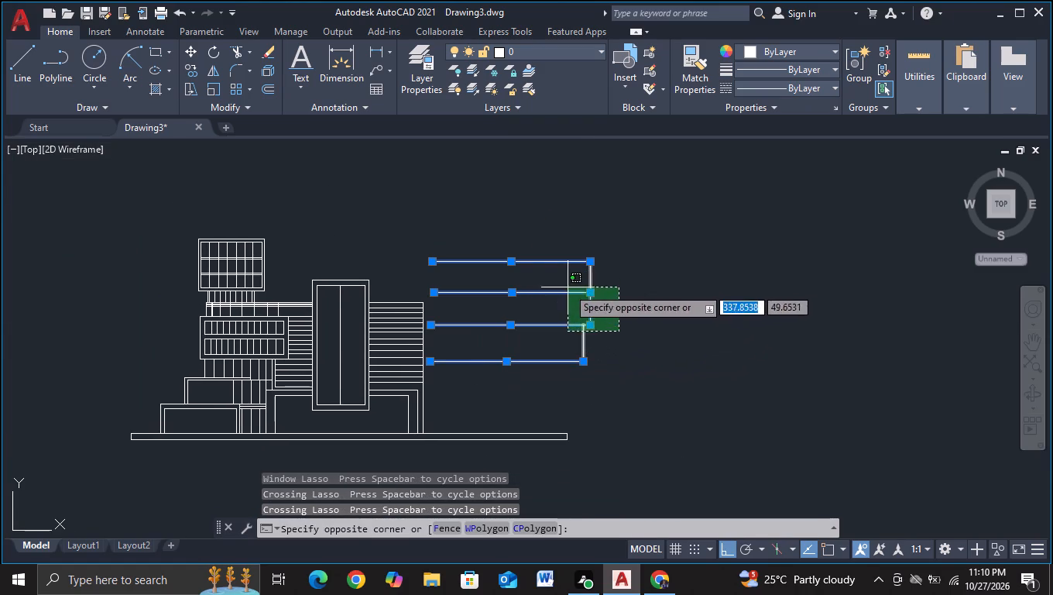
click(540, 281)
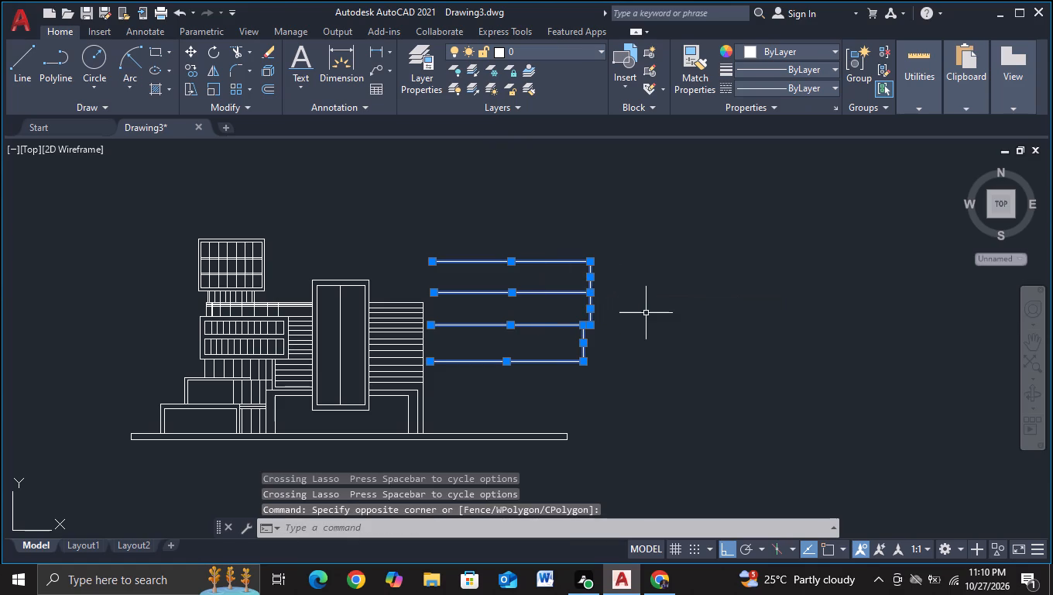
key(m)
double_click(681, 359)
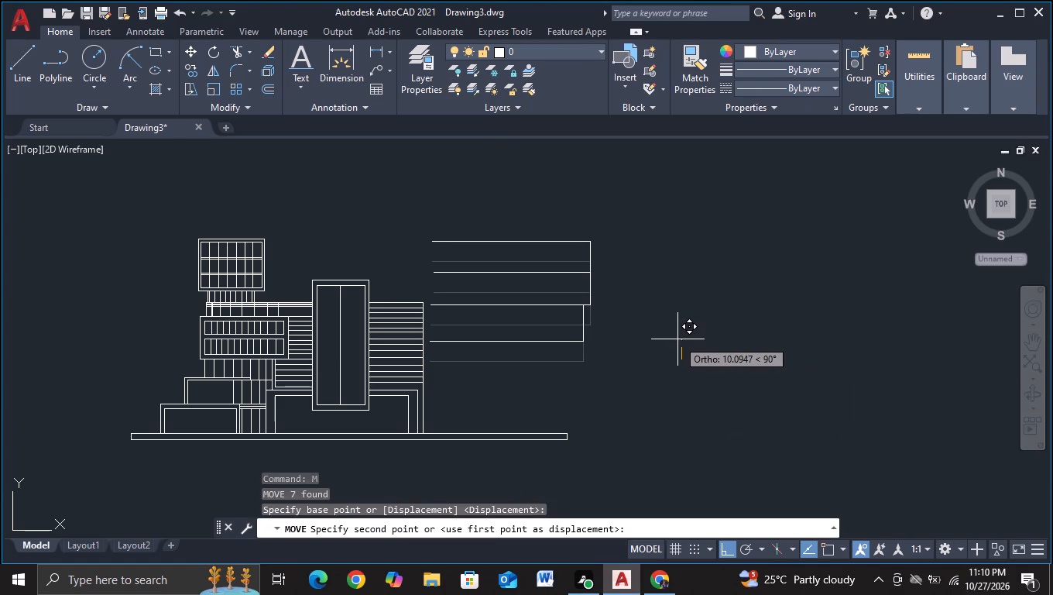
click(671, 339)
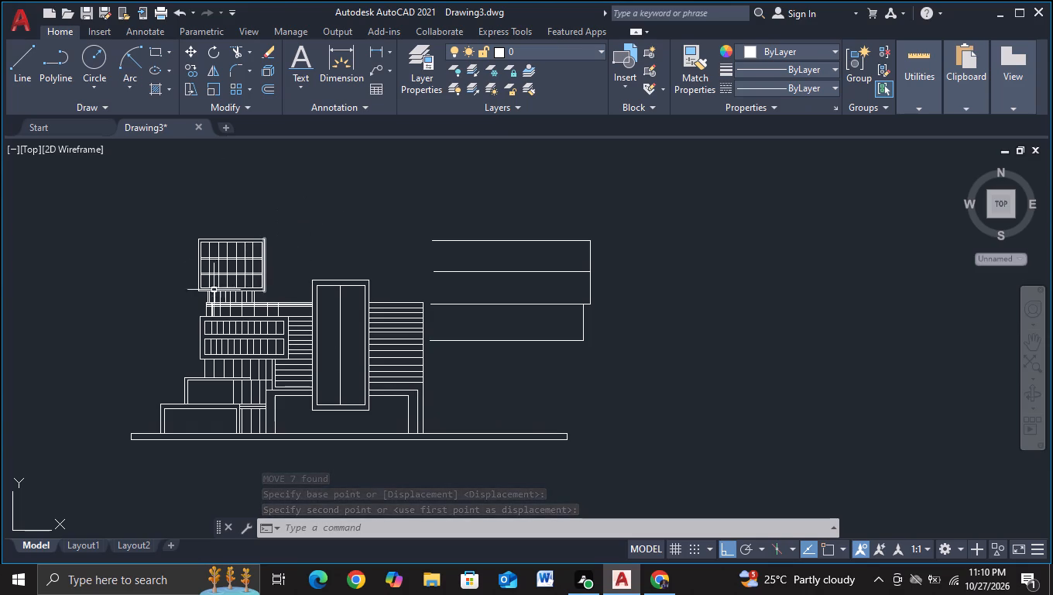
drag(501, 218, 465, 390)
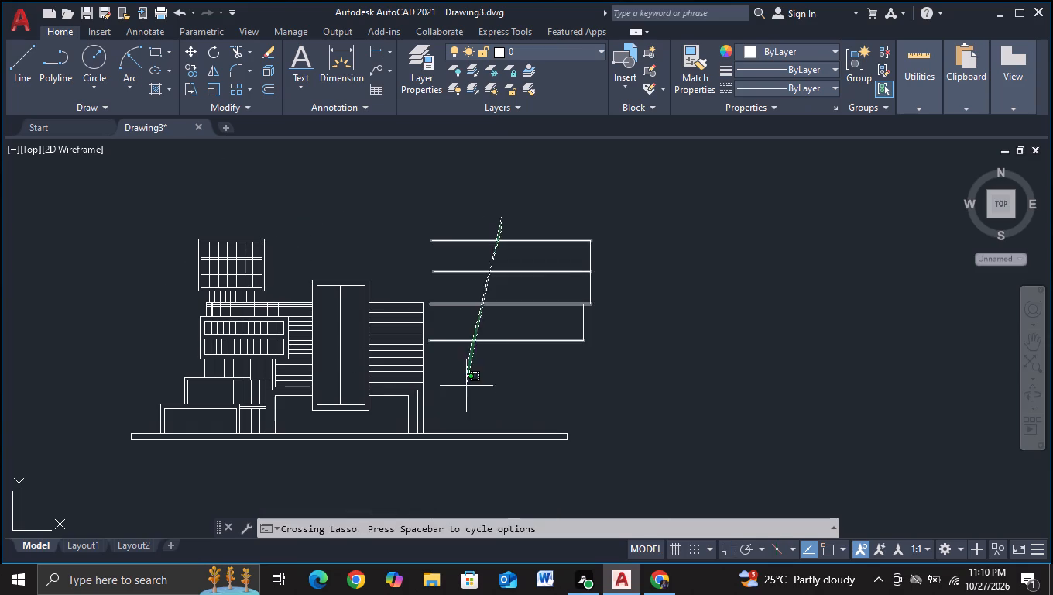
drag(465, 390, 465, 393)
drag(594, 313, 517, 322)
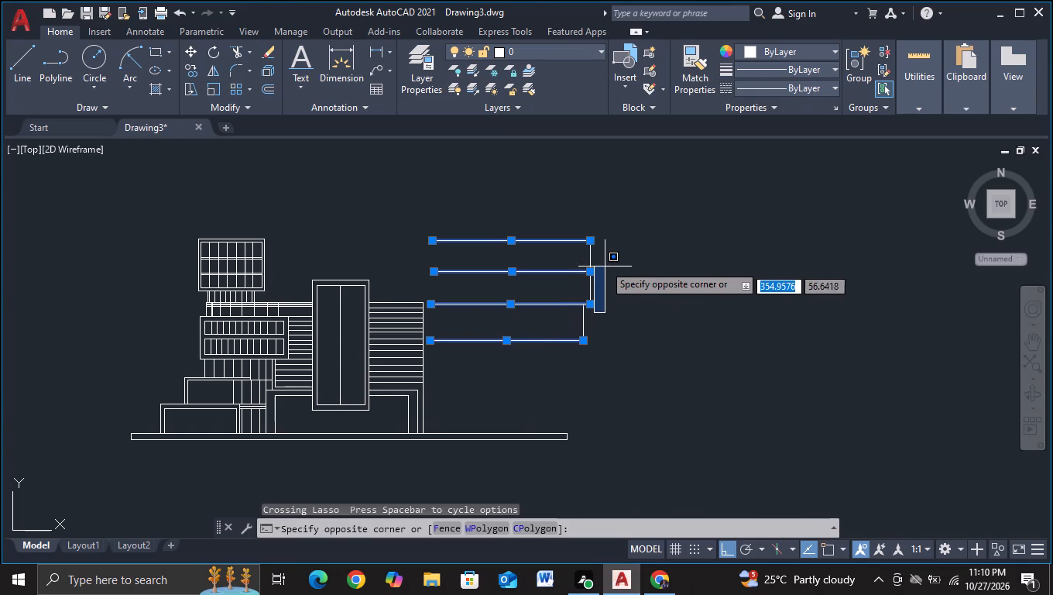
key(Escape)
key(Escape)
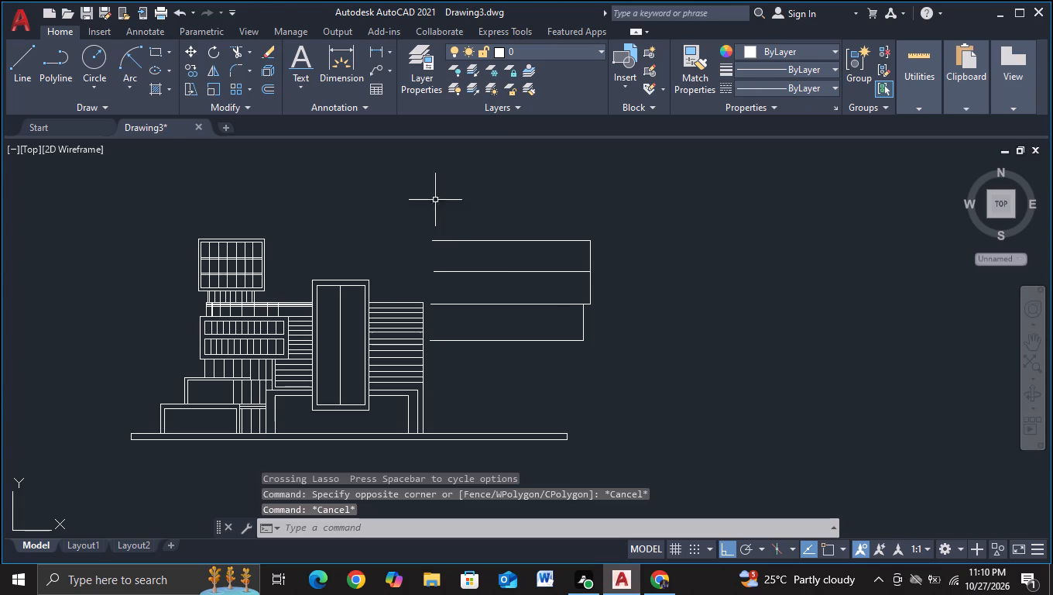
Move the tiered volume's second horizontal line from the top straight up slightly, about 1.5 units.
click(479, 273)
key(m)
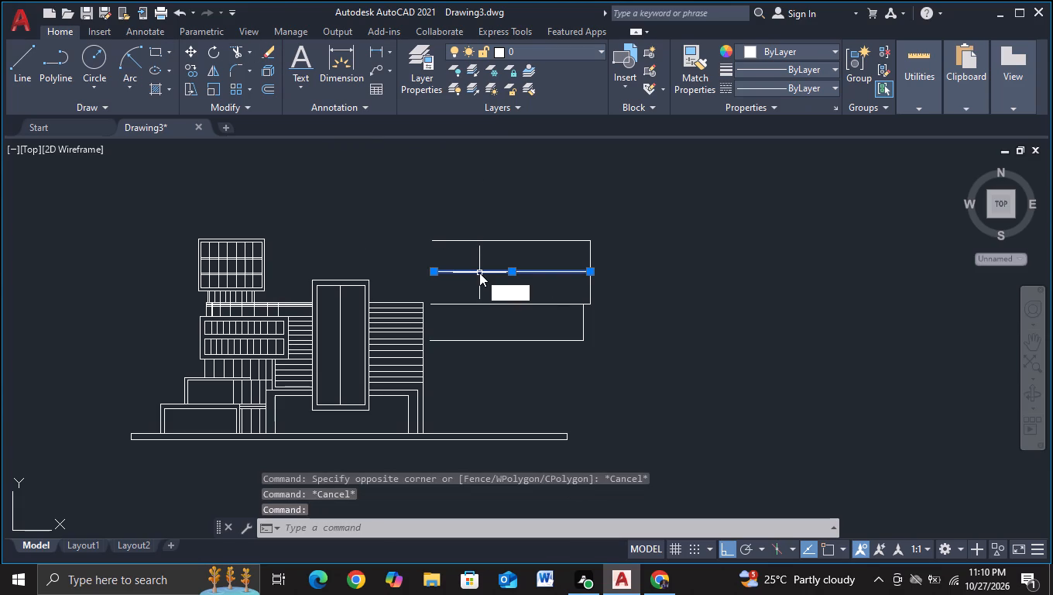
click(553, 313)
click(662, 299)
click(662, 296)
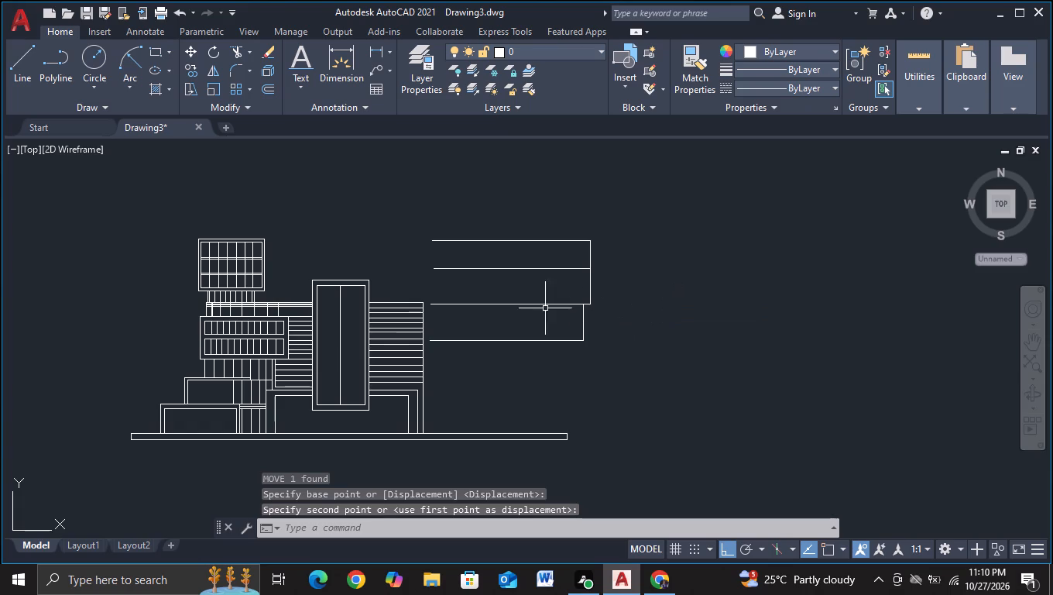
Move the tiered volume's third horizontal line from the top straight up about 3.5 units.
click(518, 303)
key(n)
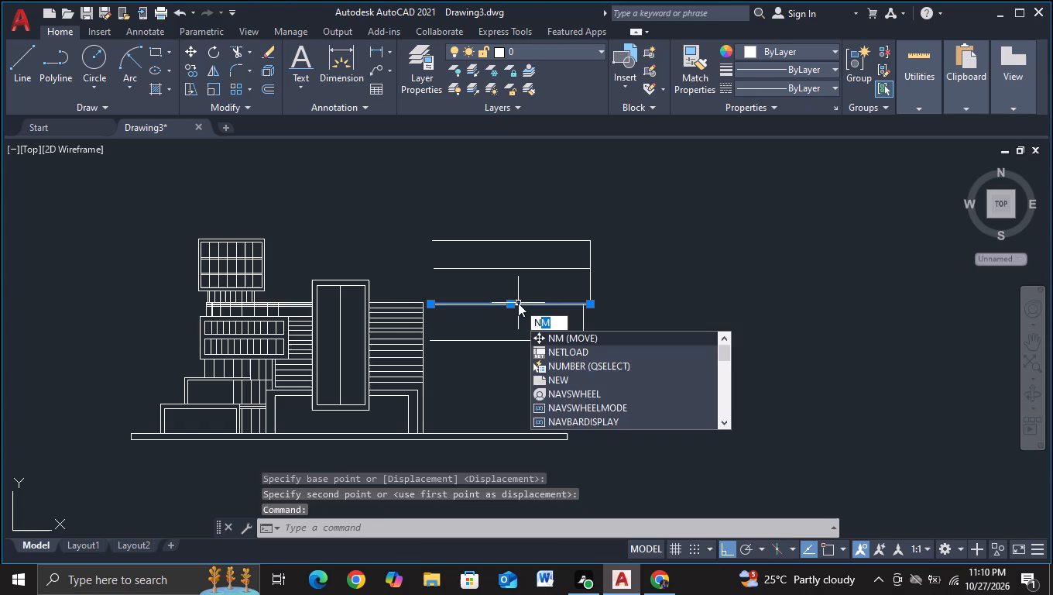
key(BackSpace)
key(m)
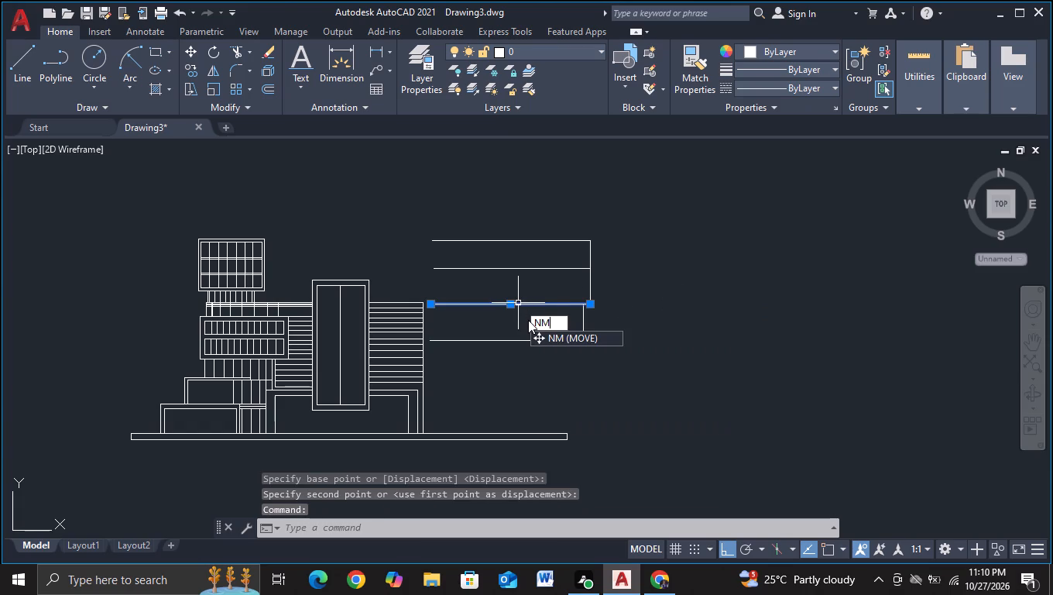
key(BackSpace)
key(BackSpace)
key(m)
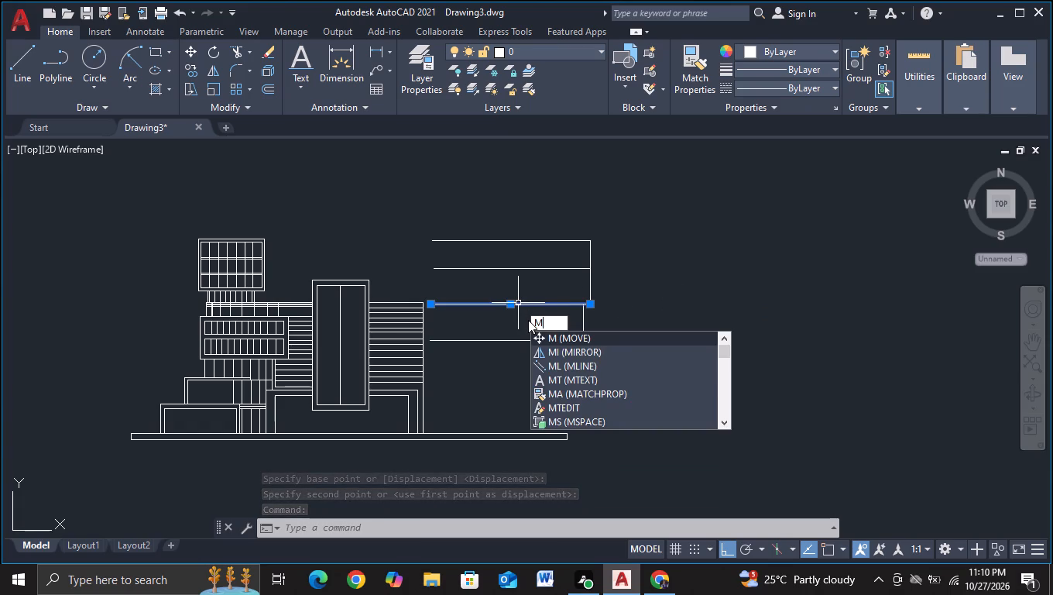
double_click(644, 339)
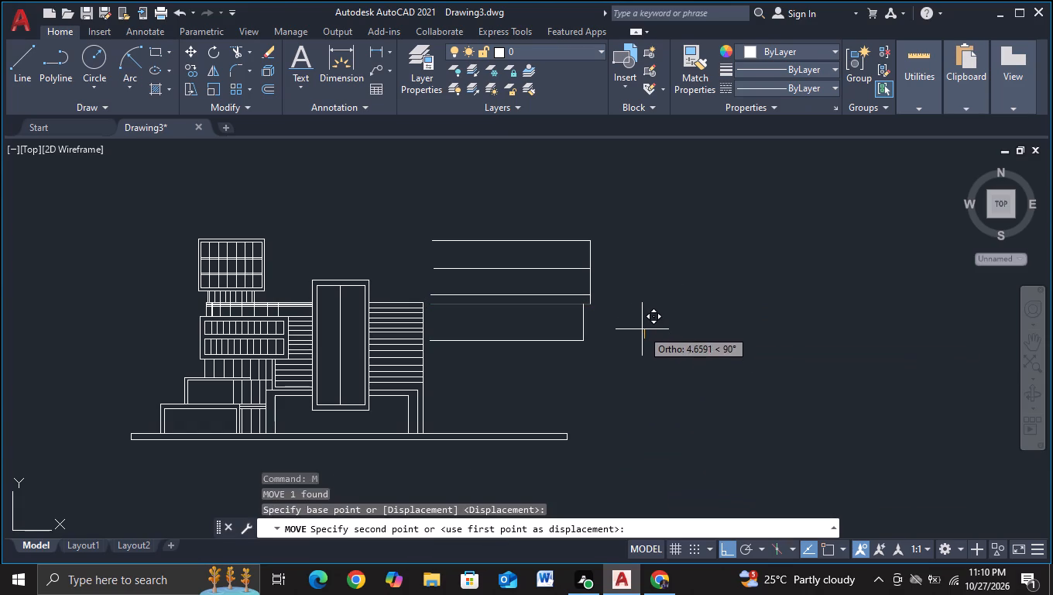
click(642, 332)
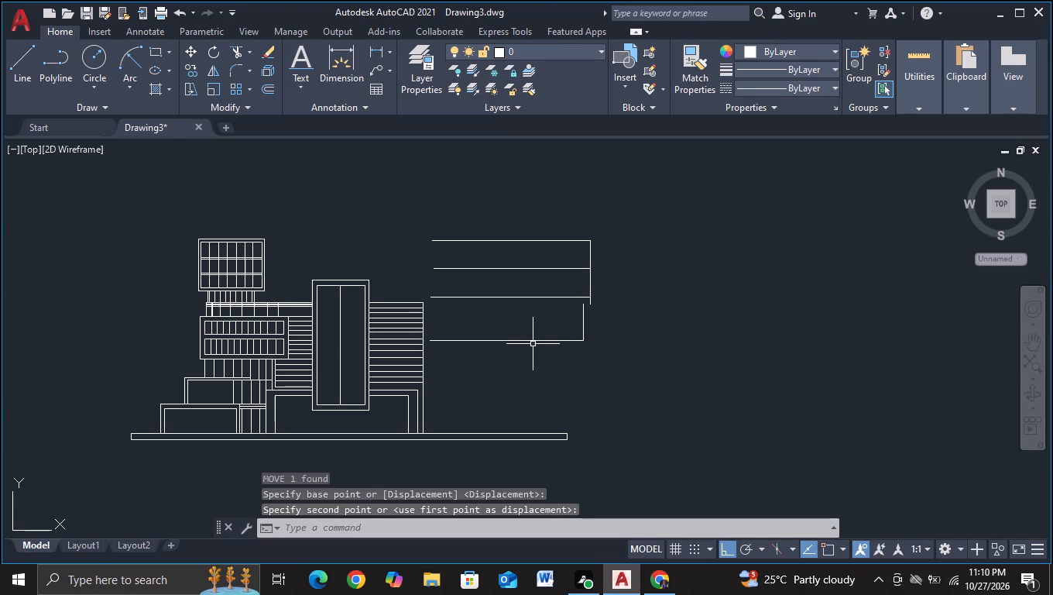
Move the tiered volume's bottom horizontal line straight up about 6 units.
click(533, 342)
key(m)
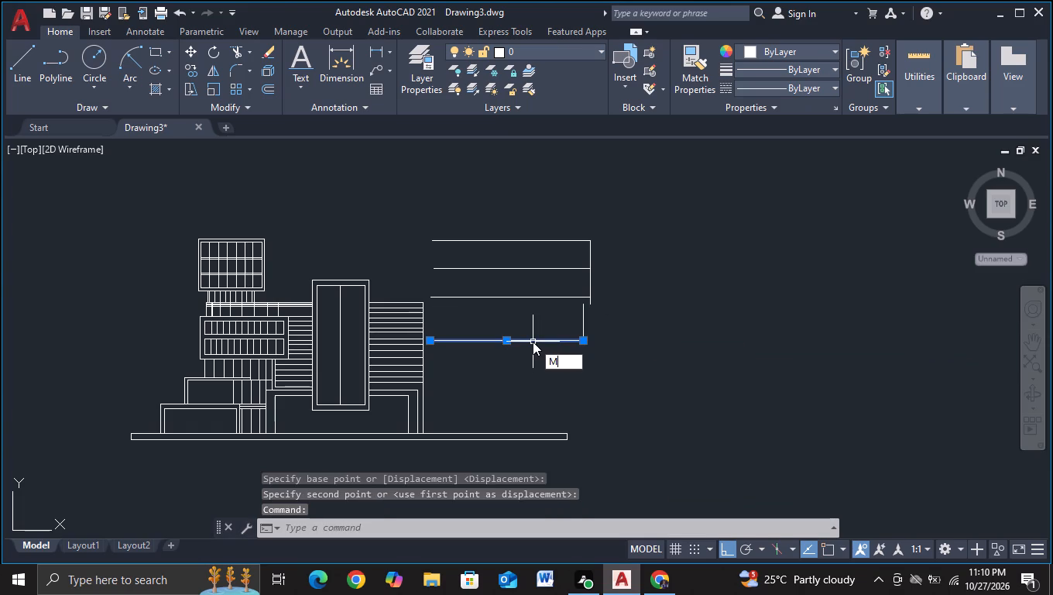
double_click(575, 377)
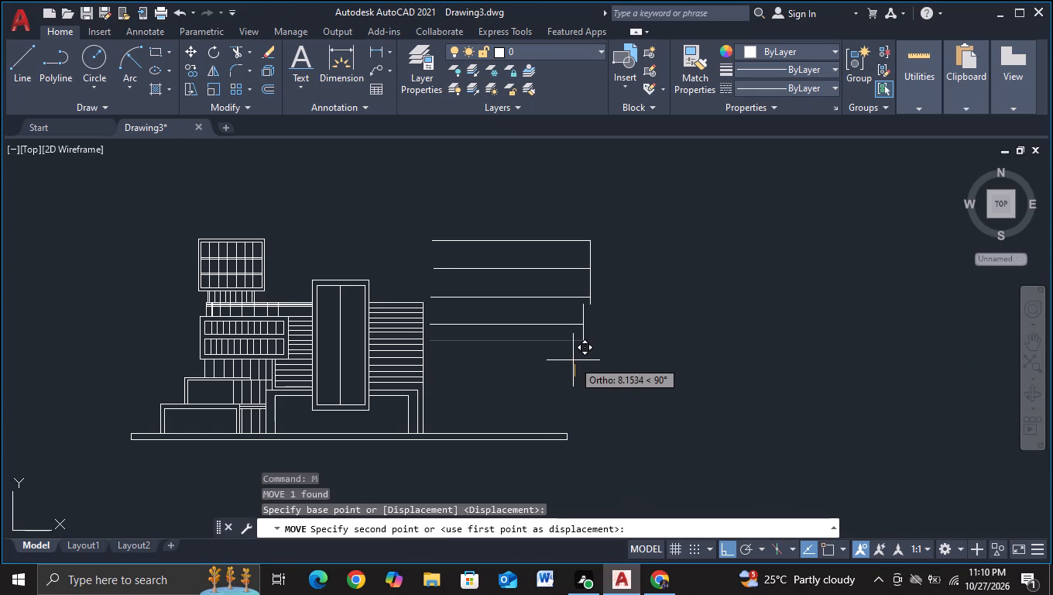
click(574, 364)
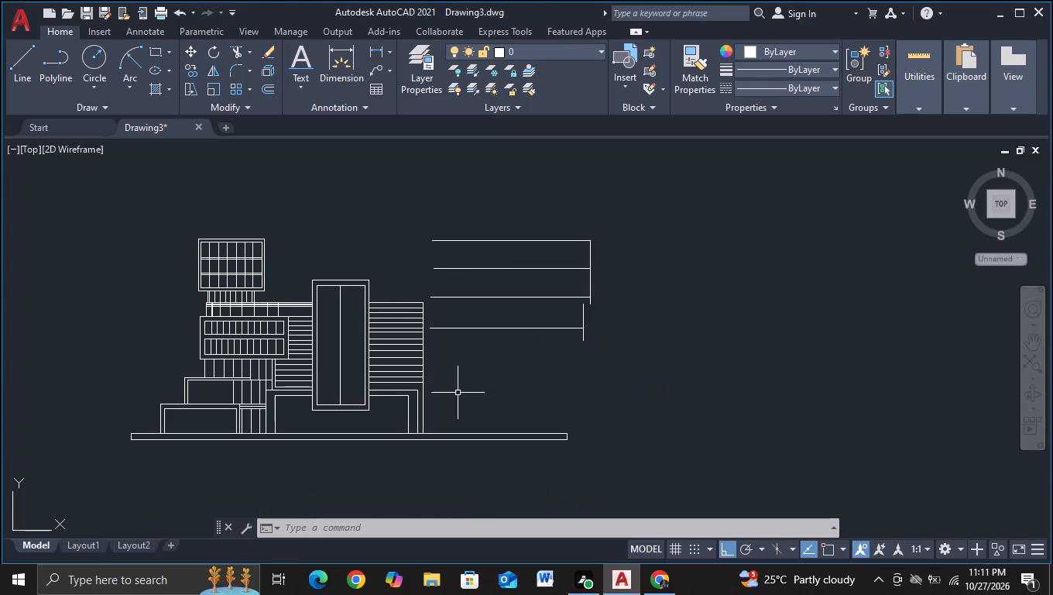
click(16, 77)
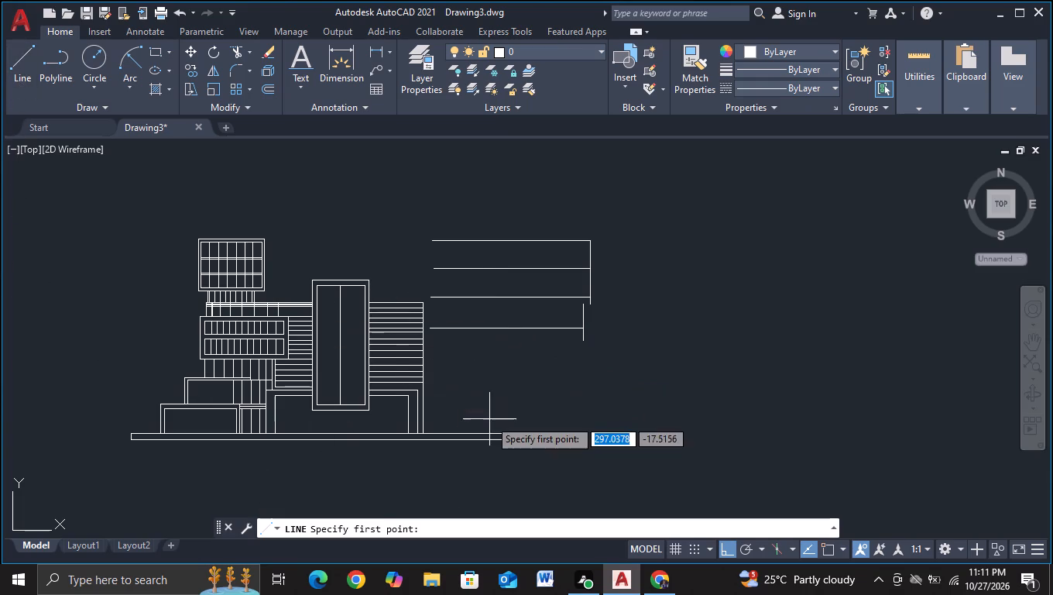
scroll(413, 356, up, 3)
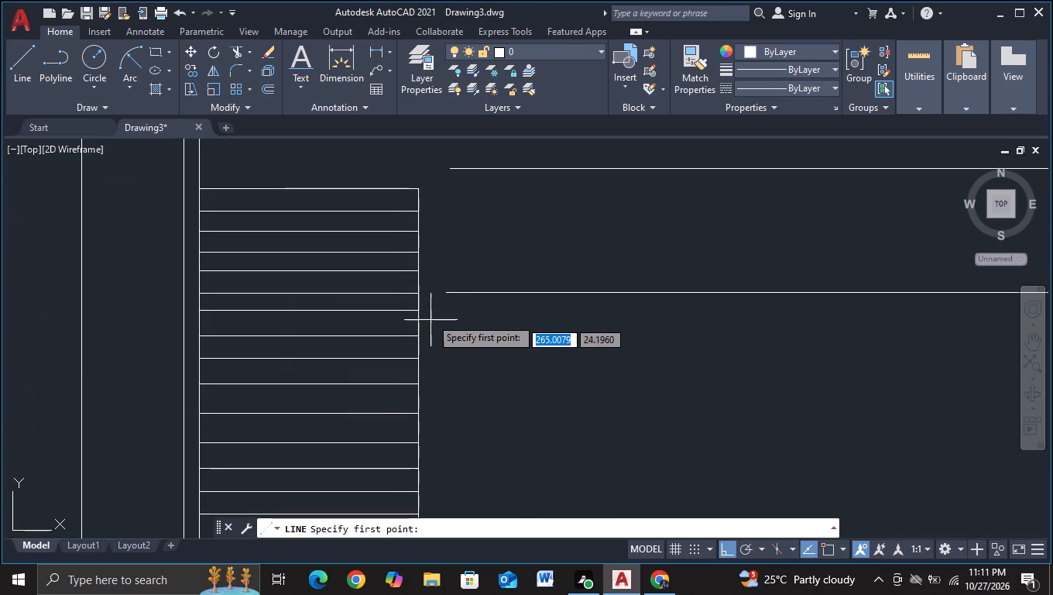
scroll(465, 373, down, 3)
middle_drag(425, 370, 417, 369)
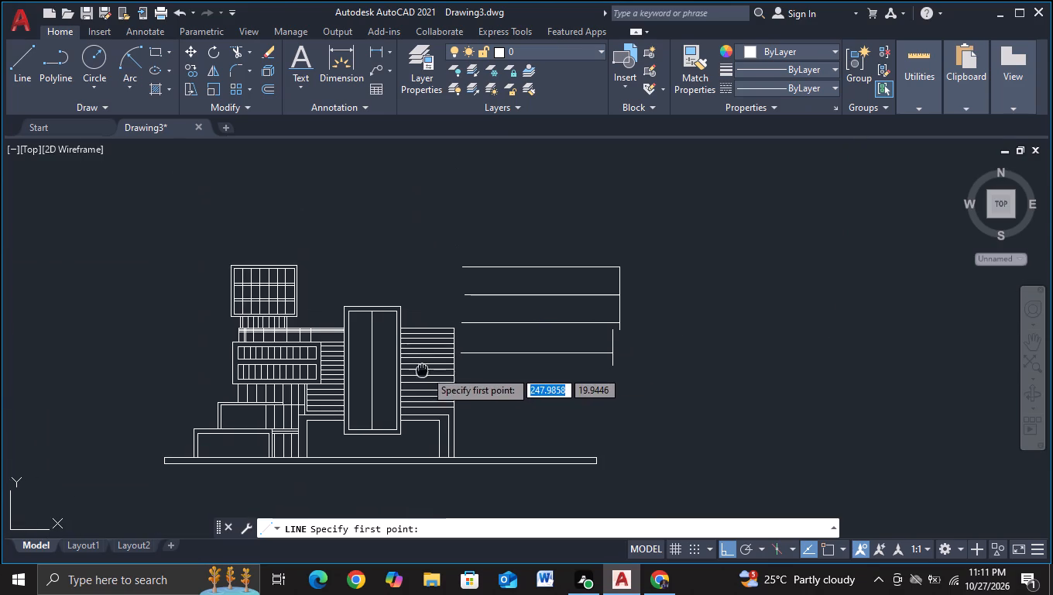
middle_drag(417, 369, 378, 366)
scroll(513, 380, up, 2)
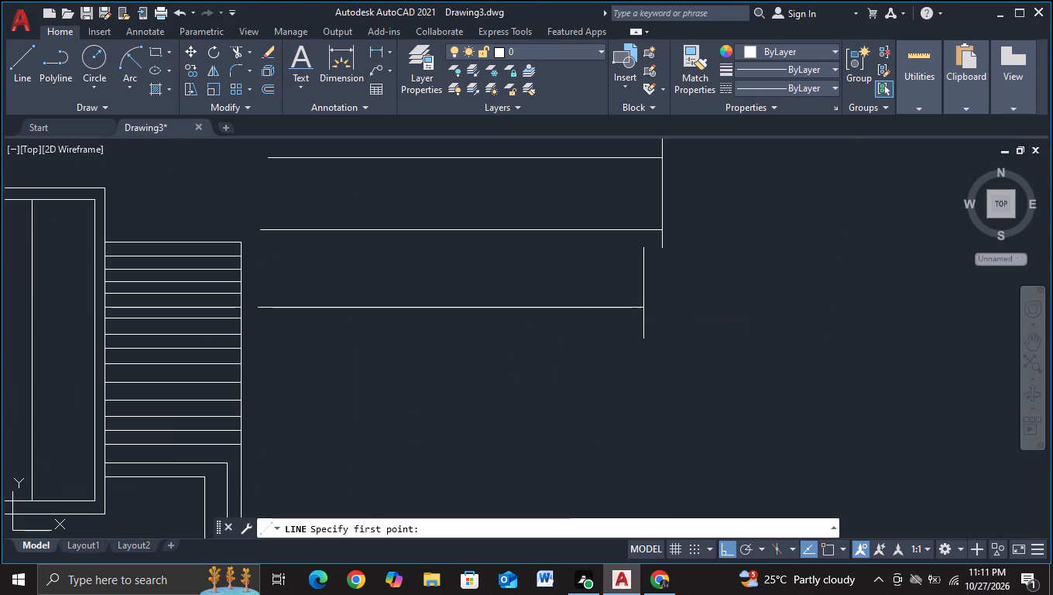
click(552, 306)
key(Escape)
Copy the tiered volume's bottom horizontal line straight down about 13.6 units.
click(552, 306)
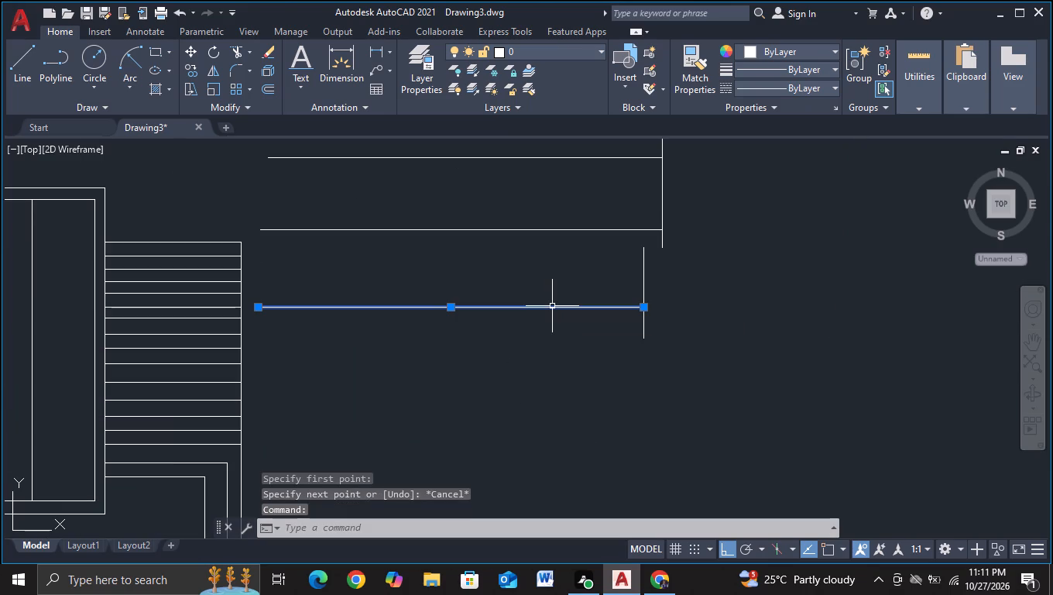
key(c)
double_click(594, 359)
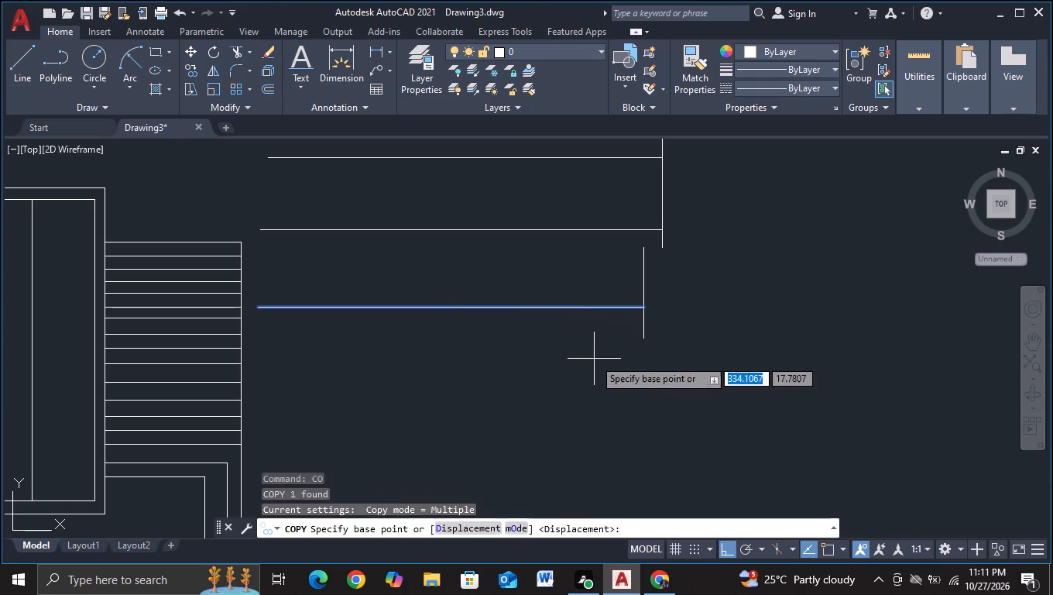
click(589, 427)
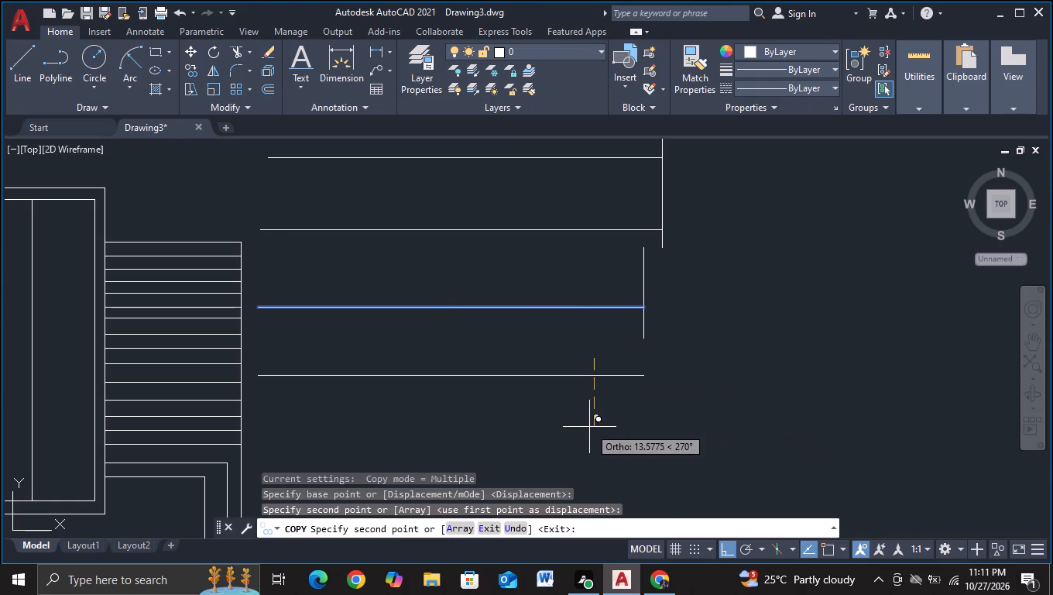
middle_drag(589, 427, 592, 315)
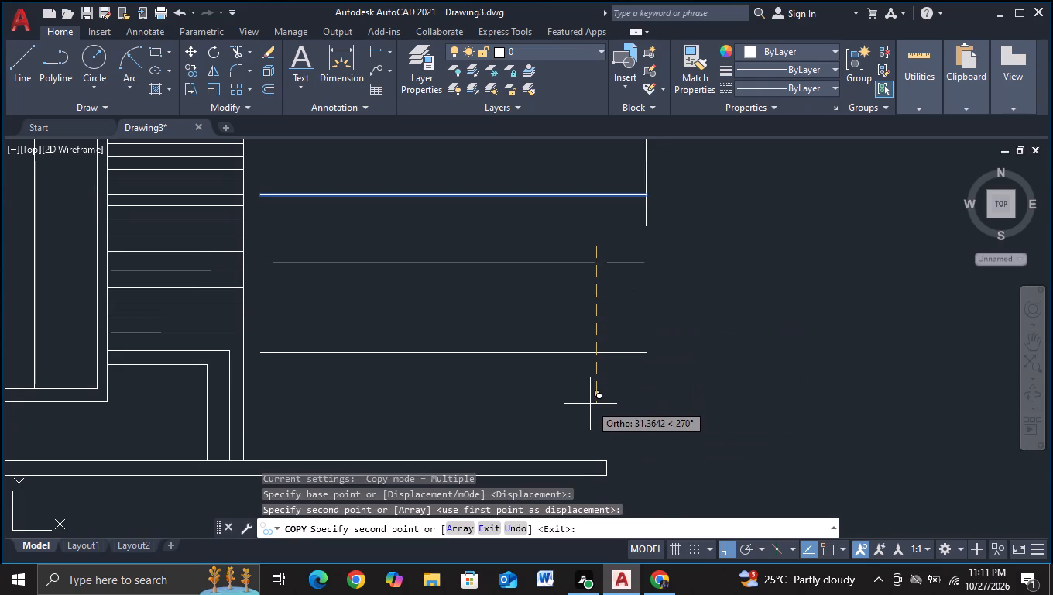
key(Escape)
Move the third horizontal line from the top of the tiered volume straight up about 1 unit.
middle_drag(592, 364, 616, 486)
scroll(605, 404, down, 1)
middle_drag(605, 404, 597, 415)
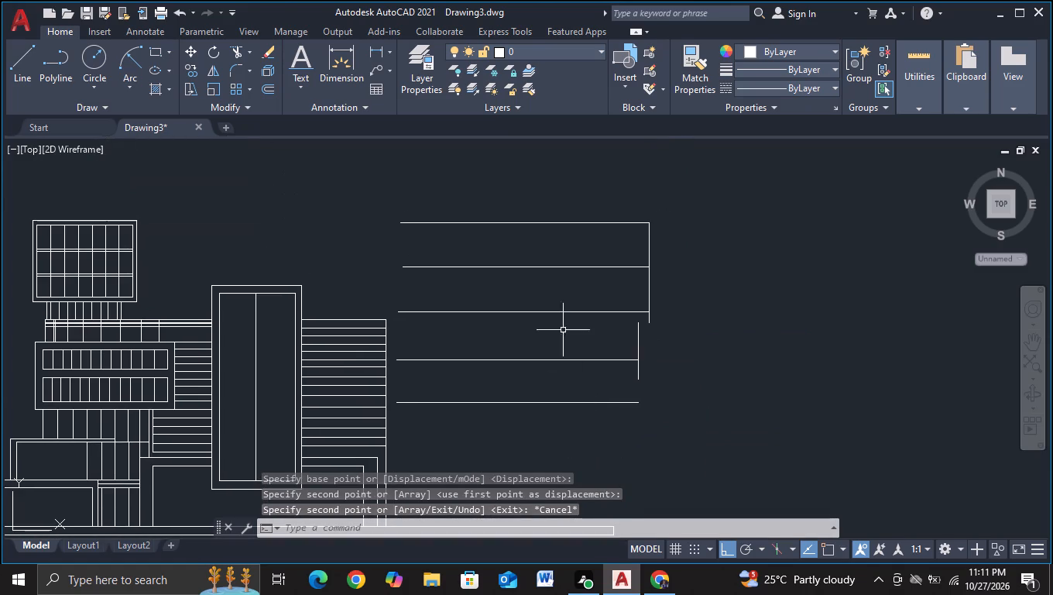
click(556, 313)
key(m)
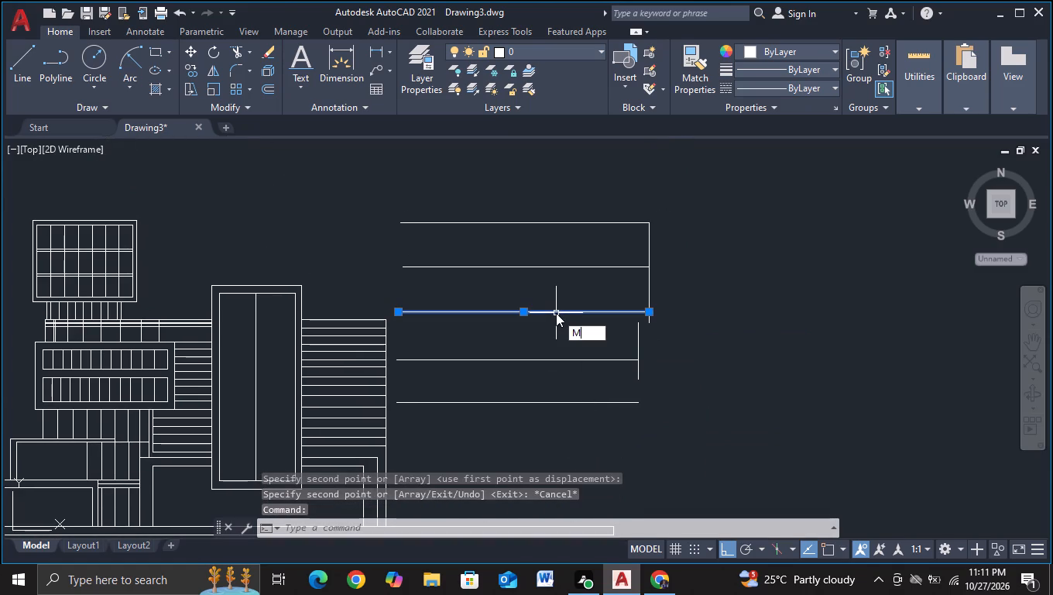
click(631, 350)
click(695, 354)
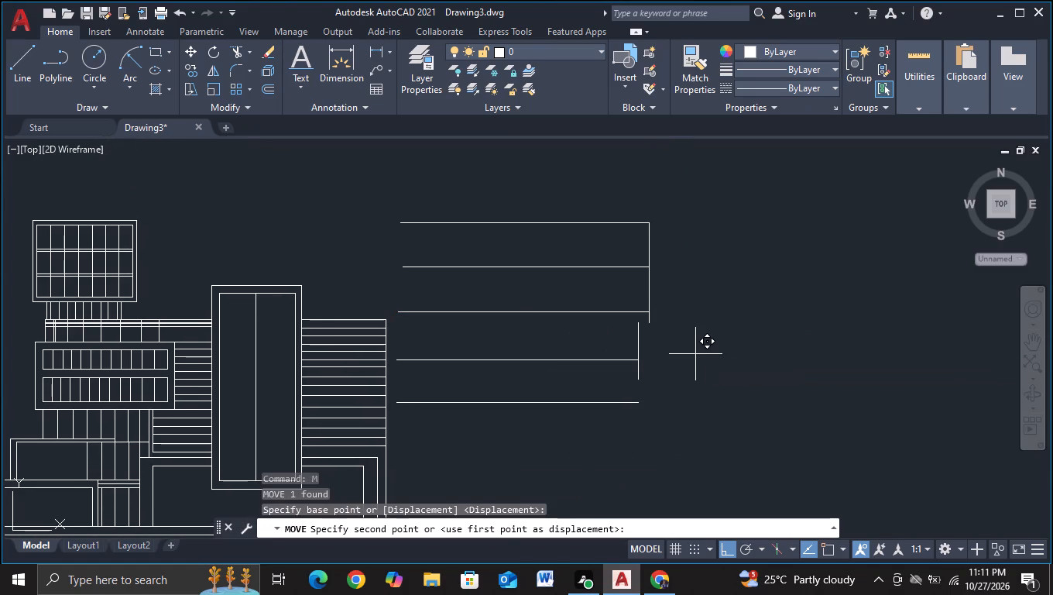
click(695, 350)
Move the second horizontal line from the top of the tiered volume straight up about 1 unit.
click(615, 269)
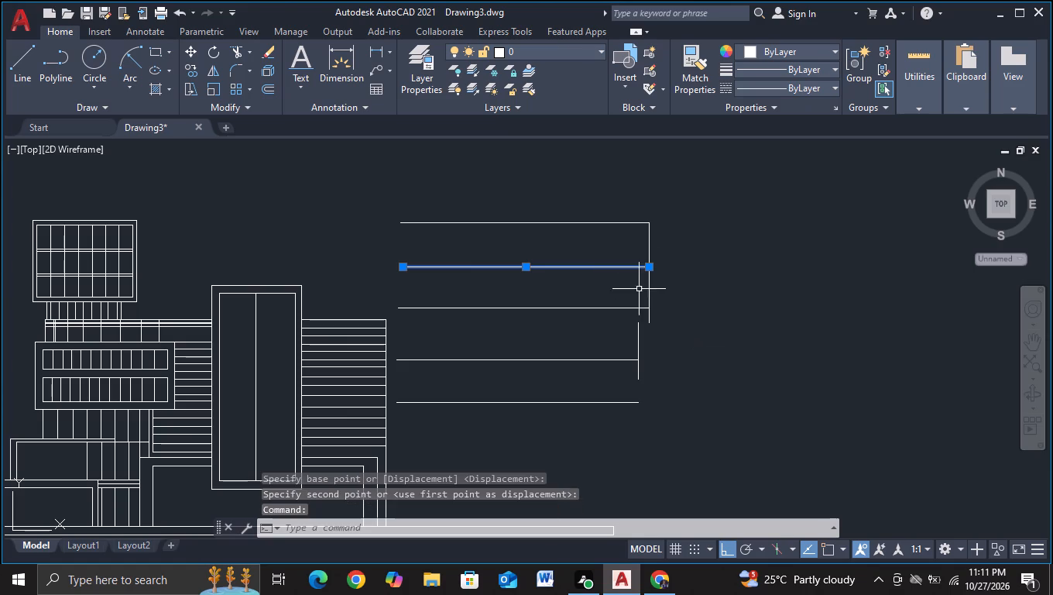
key(m)
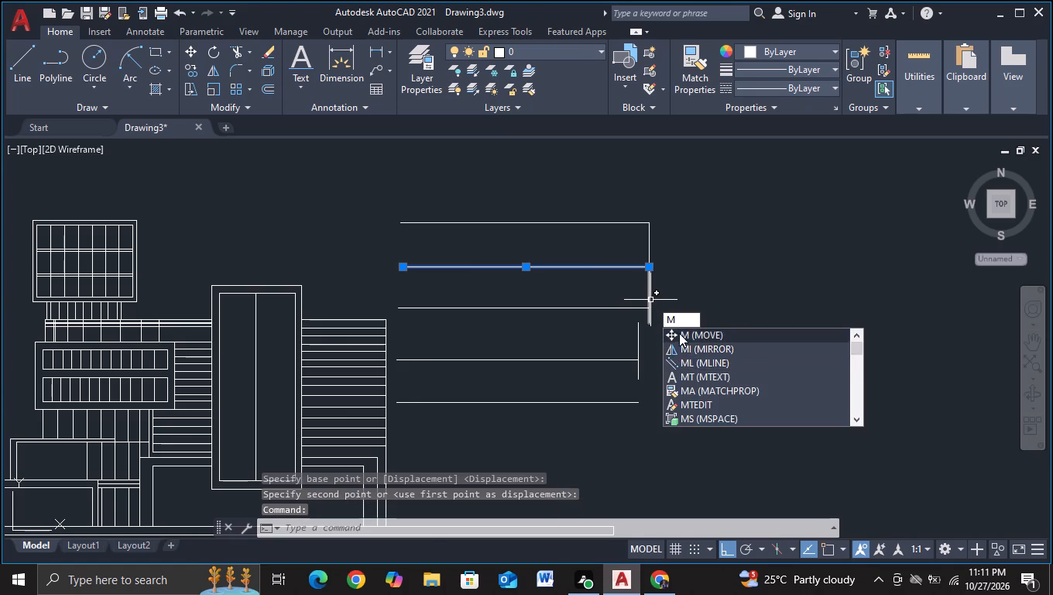
click(679, 333)
click(680, 335)
click(679, 332)
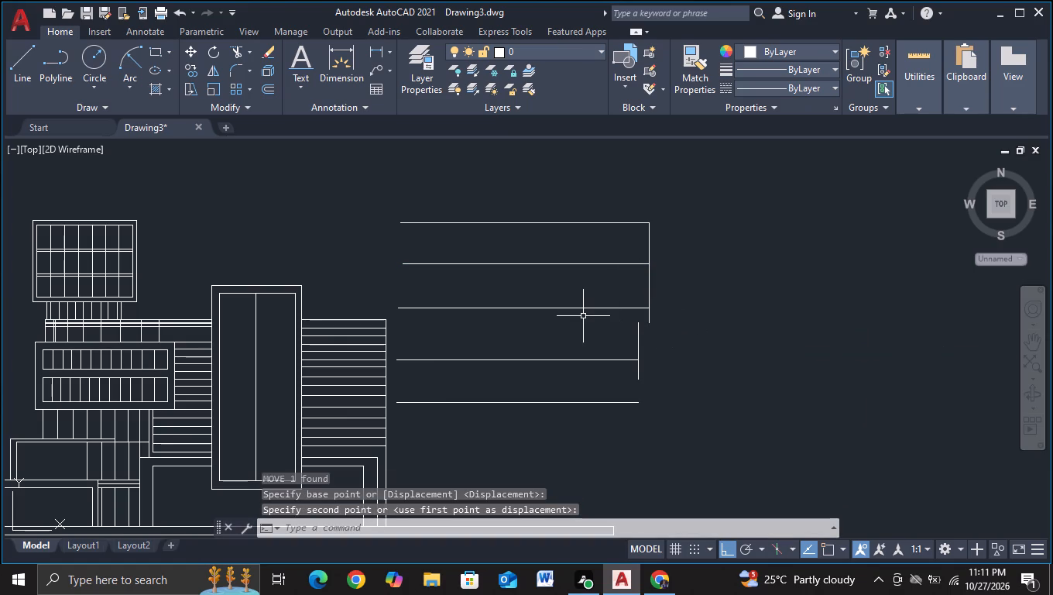
Move the third horizontal line from the top up again by about 1.5 units.
click(582, 309)
key(m)
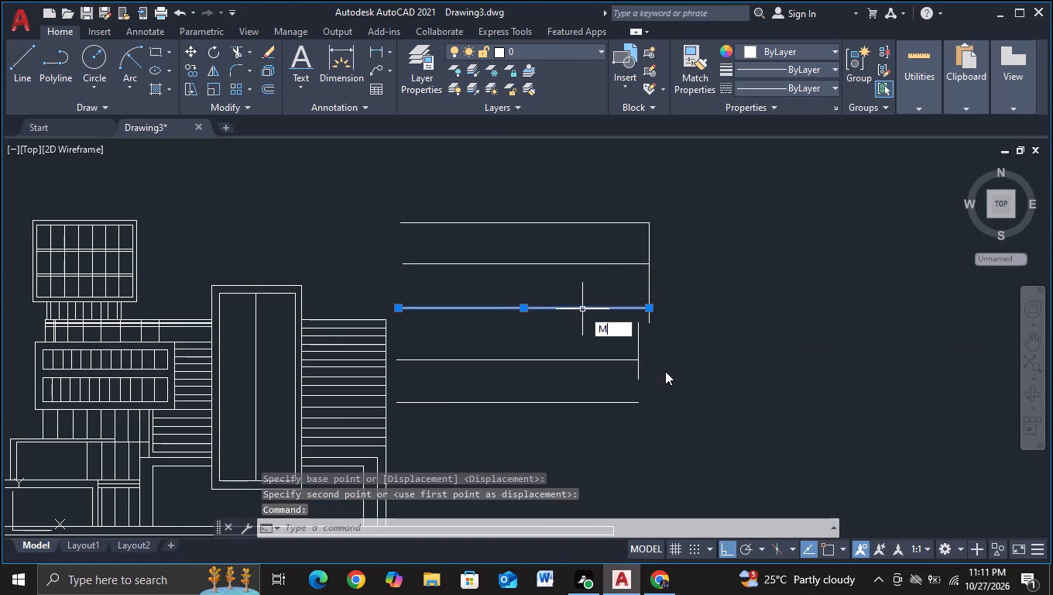
click(667, 348)
click(676, 367)
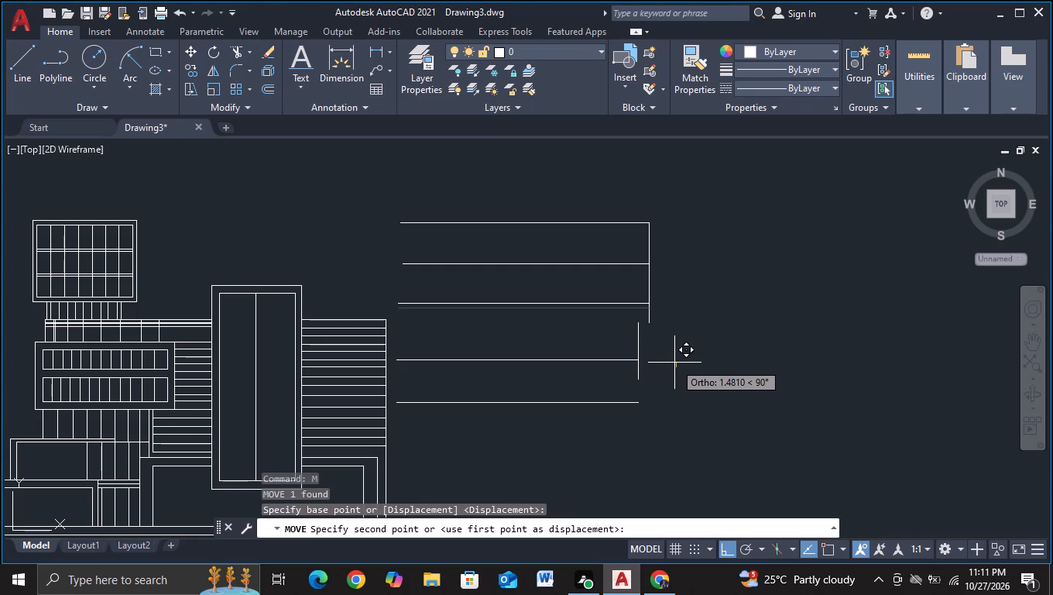
click(674, 363)
Move the fourth horizontal line from the top of the tiered volume straight up about 4 units.
click(571, 360)
key(m)
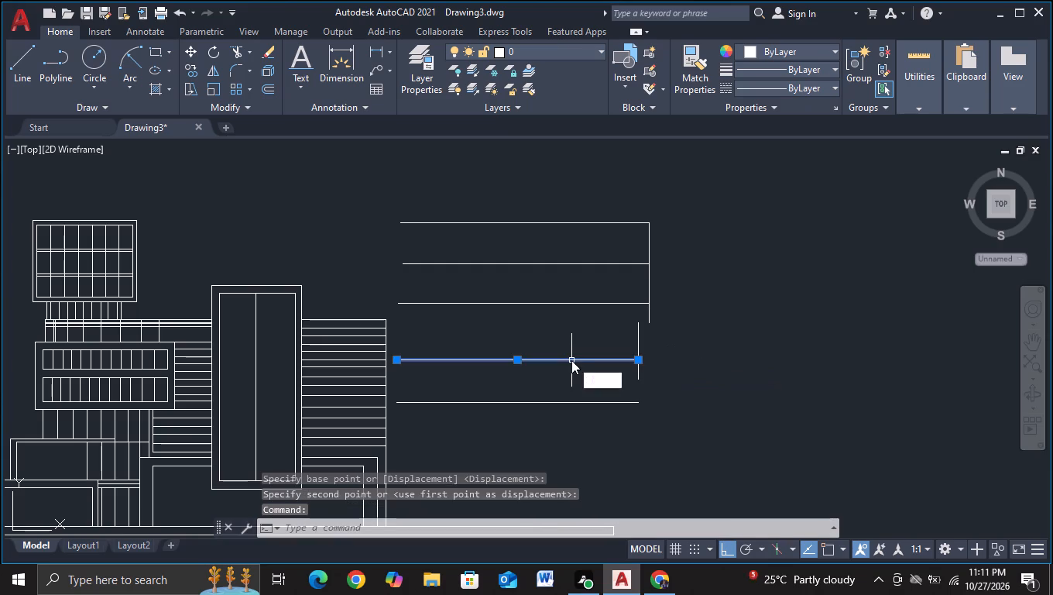
click(638, 401)
click(701, 446)
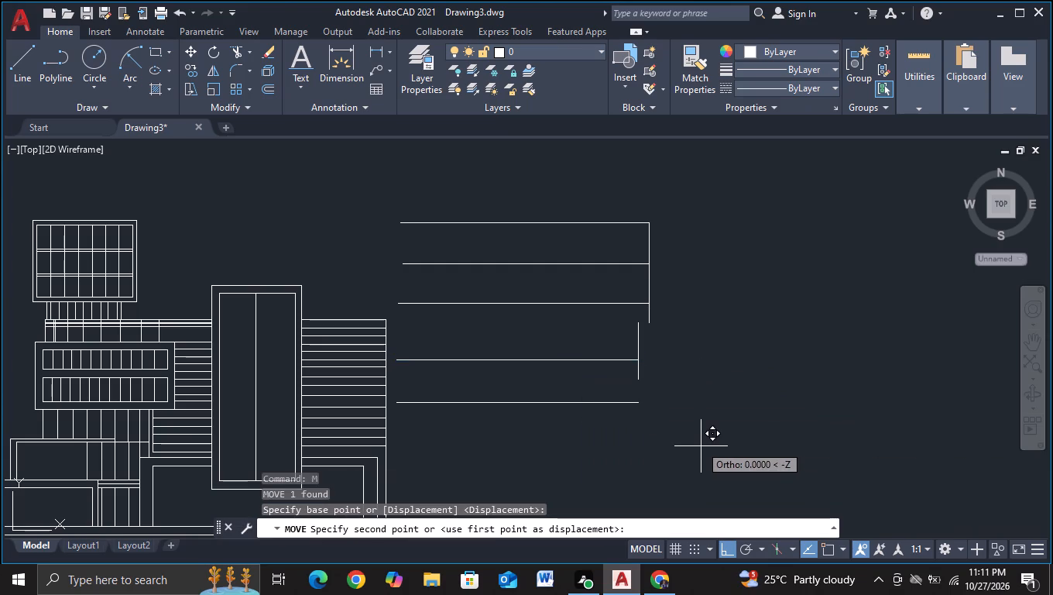
click(698, 434)
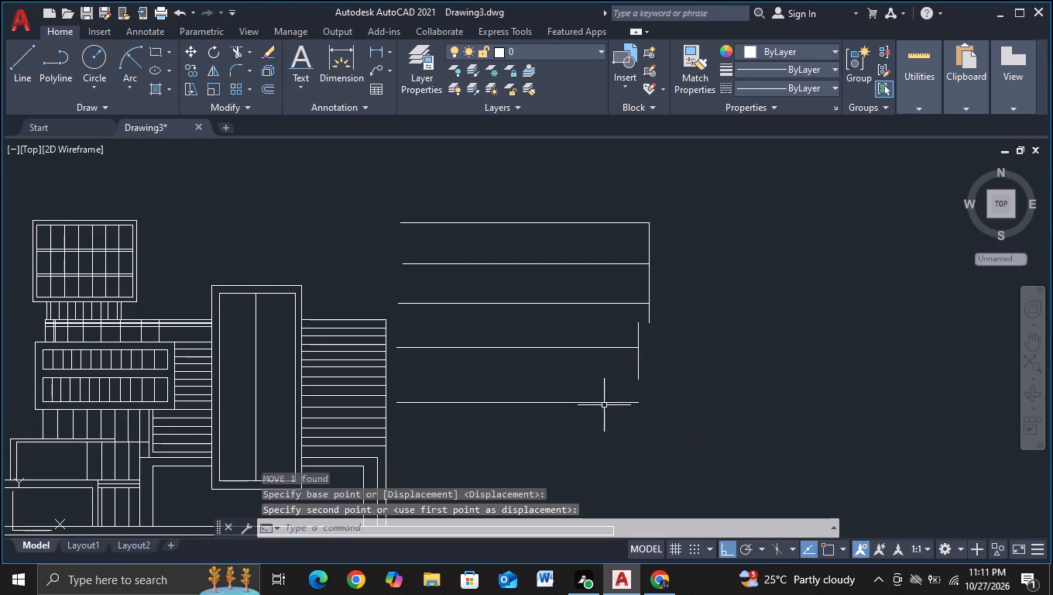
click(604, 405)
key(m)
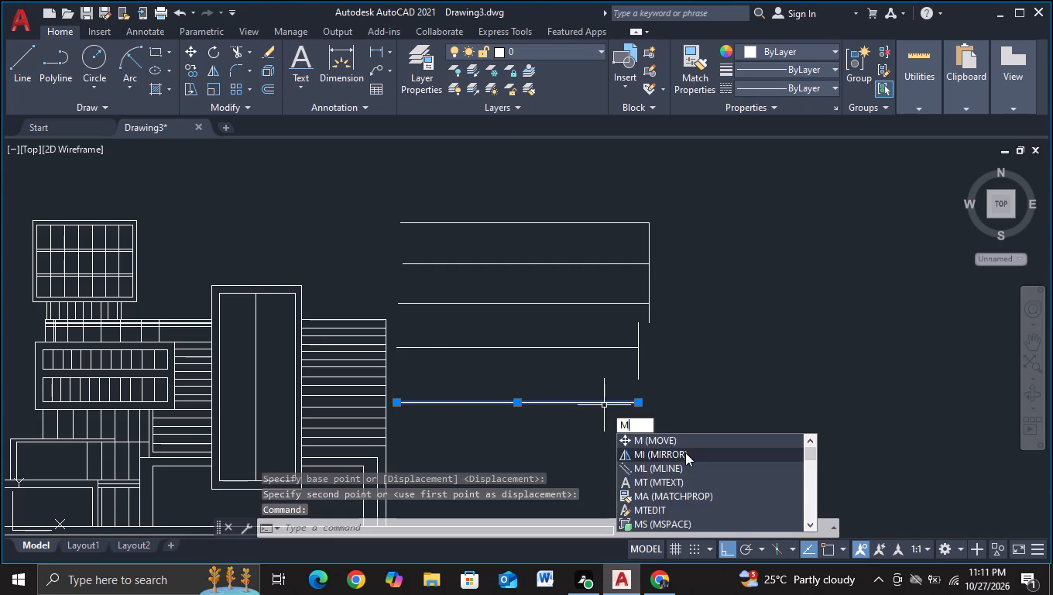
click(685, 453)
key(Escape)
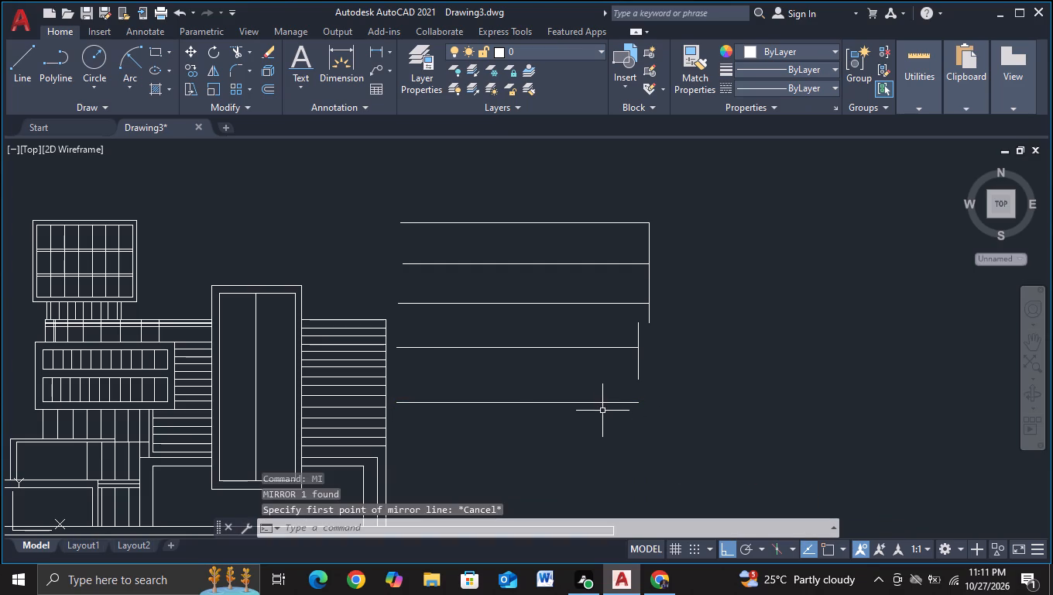
Move the lowest horizontal line of the tiered volume straight up about 2 units.
click(603, 405)
key(m)
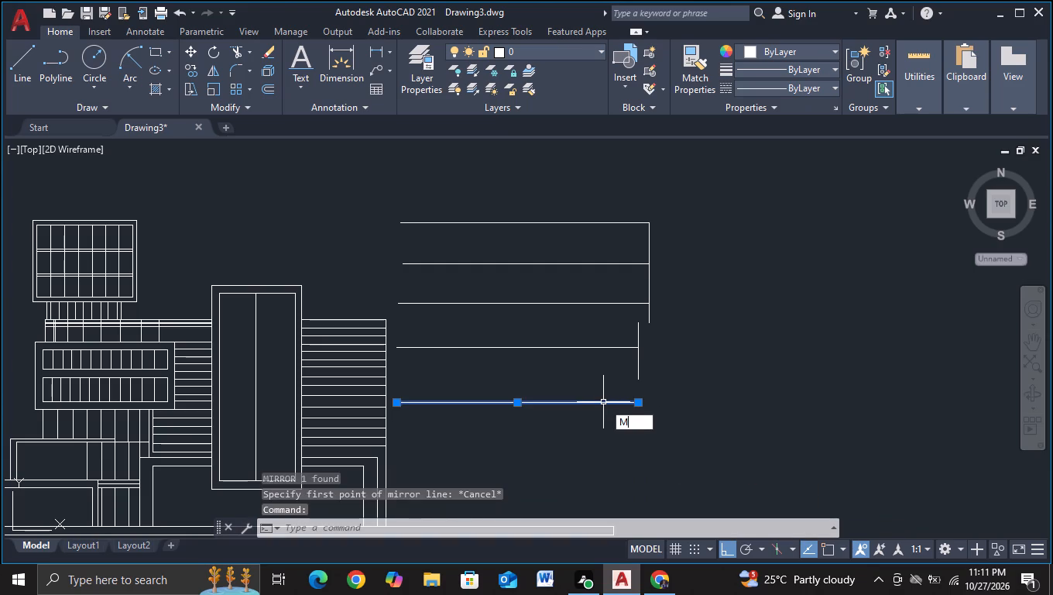
double_click(649, 435)
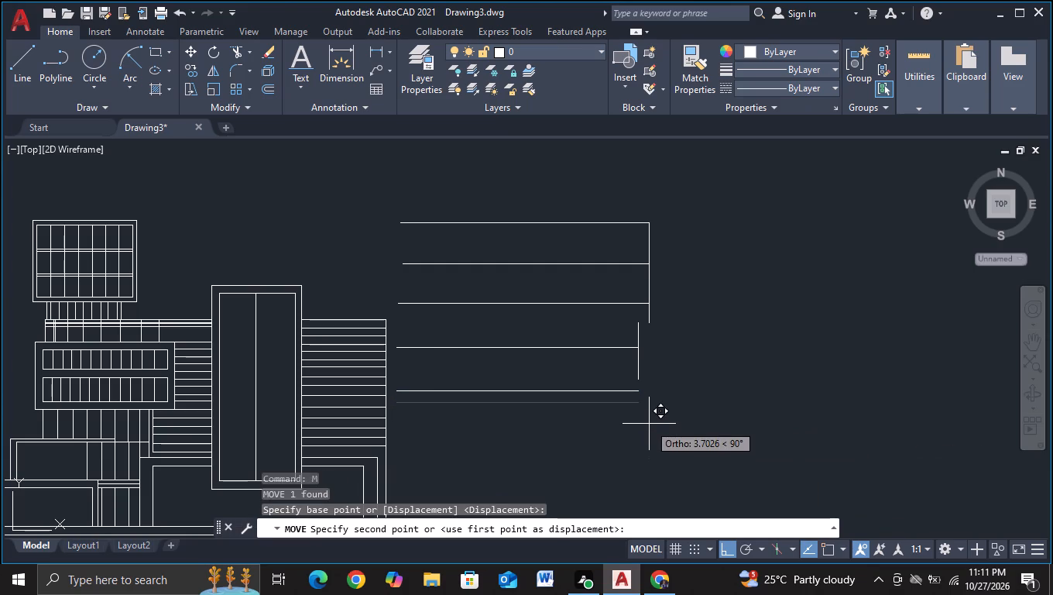
click(650, 429)
key(Escape)
Copy the lowest horizontal line of the tiered volume straight down about 19.5 units.
middle_drag(644, 444, 629, 354)
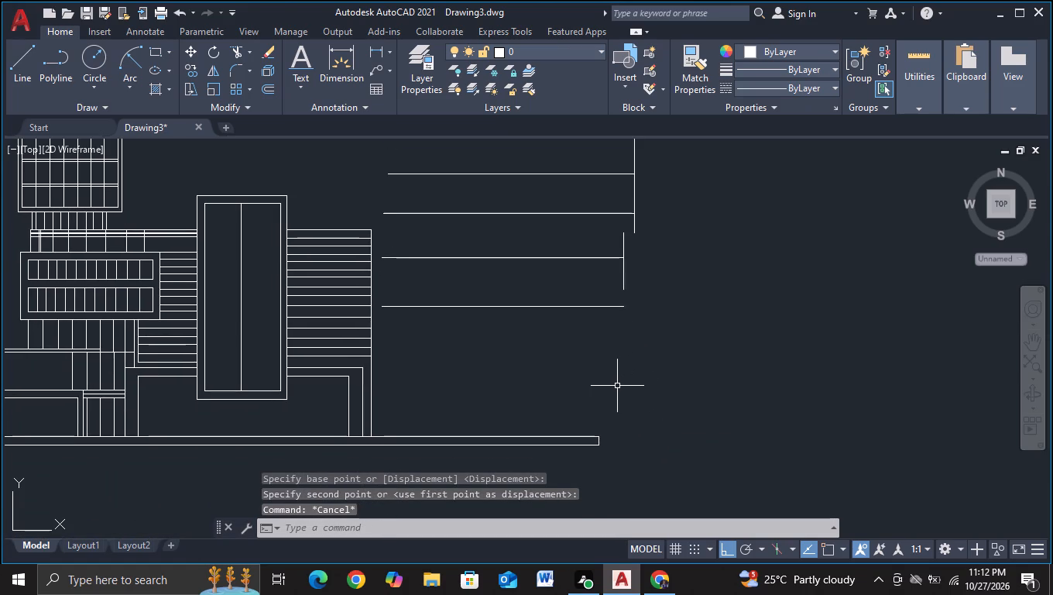
click(496, 305)
key(c)
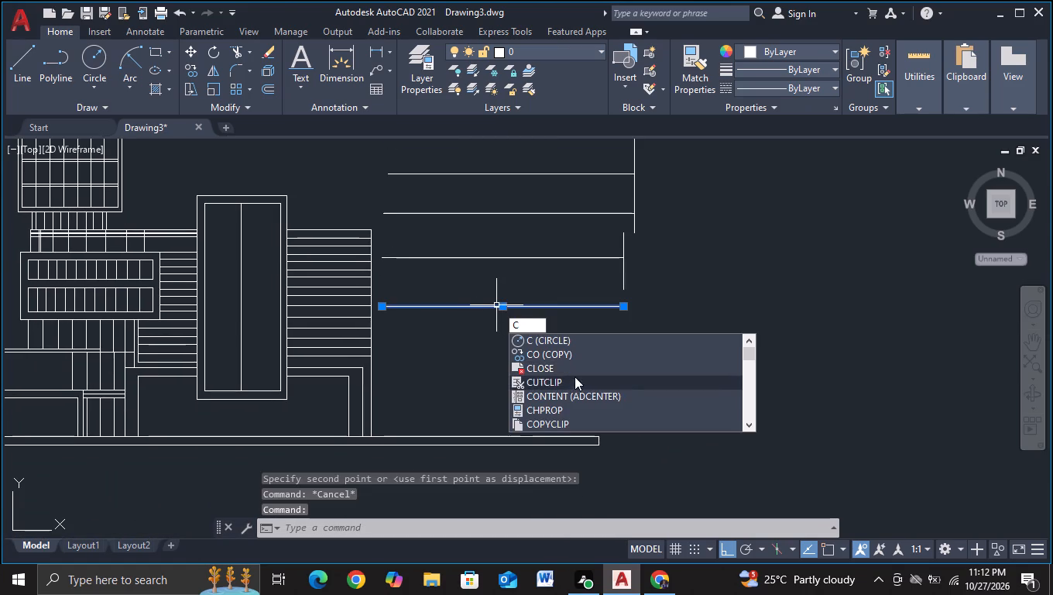
click(569, 359)
click(569, 359)
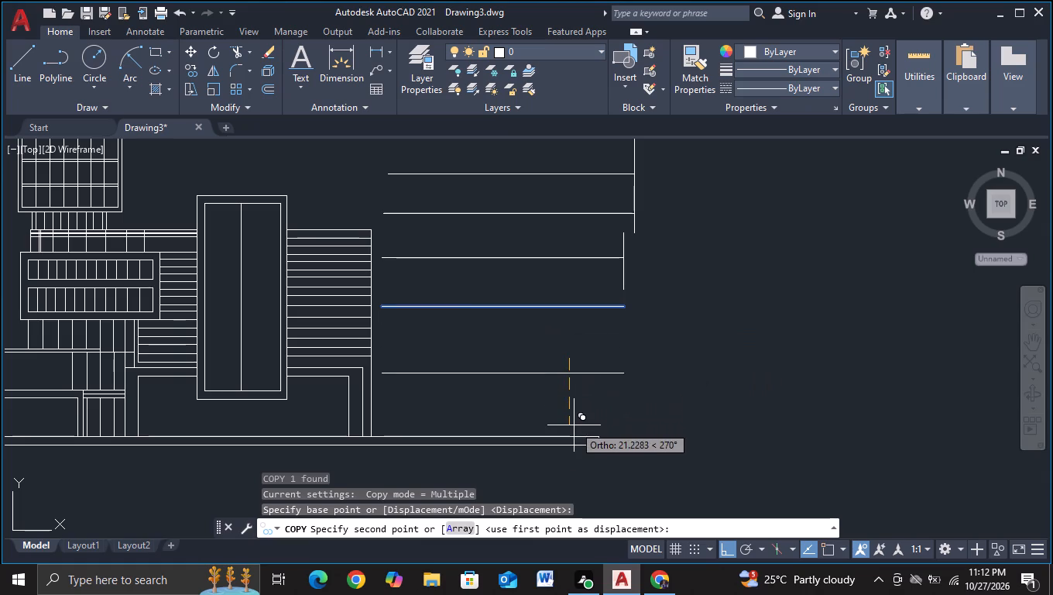
click(575, 420)
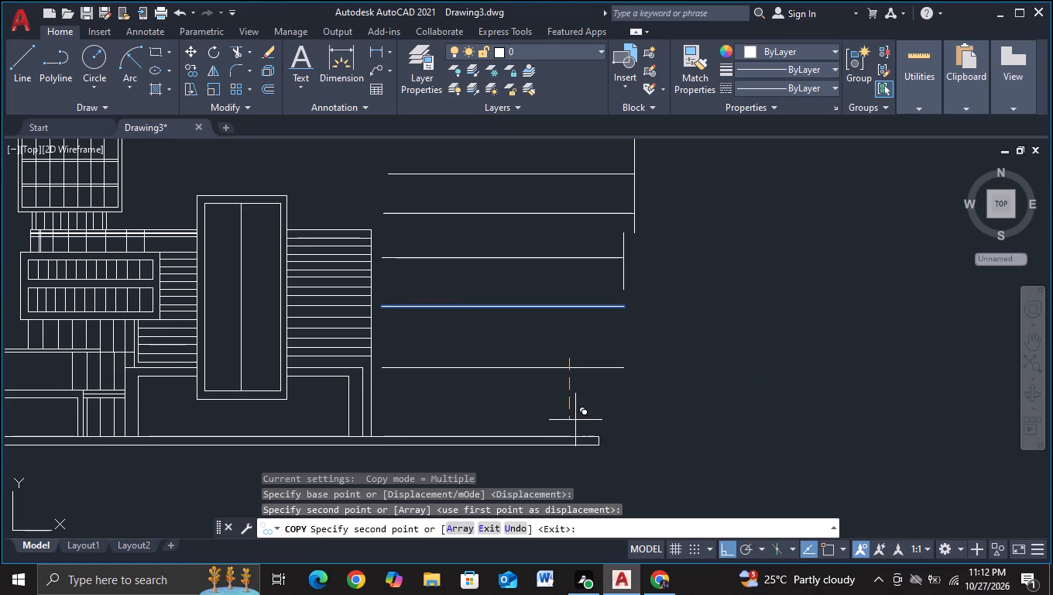
key(Escape)
Trim the vertical edge stub below the third horizontal line and remove the short vertical line at the fourth line's end.
middle_drag(660, 399, 660, 448)
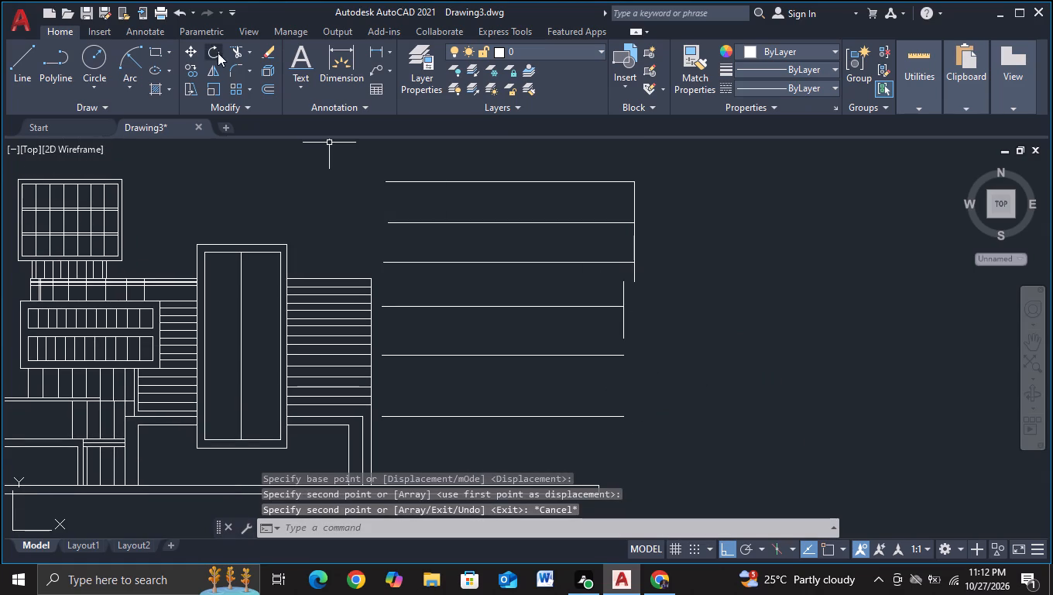
click(238, 51)
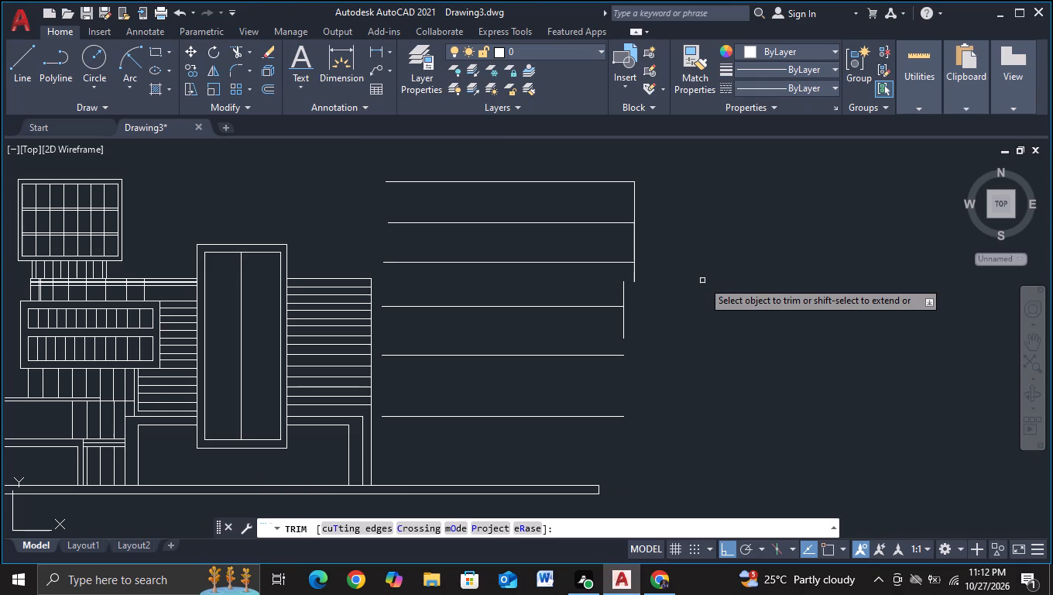
click(629, 279)
click(677, 279)
click(601, 281)
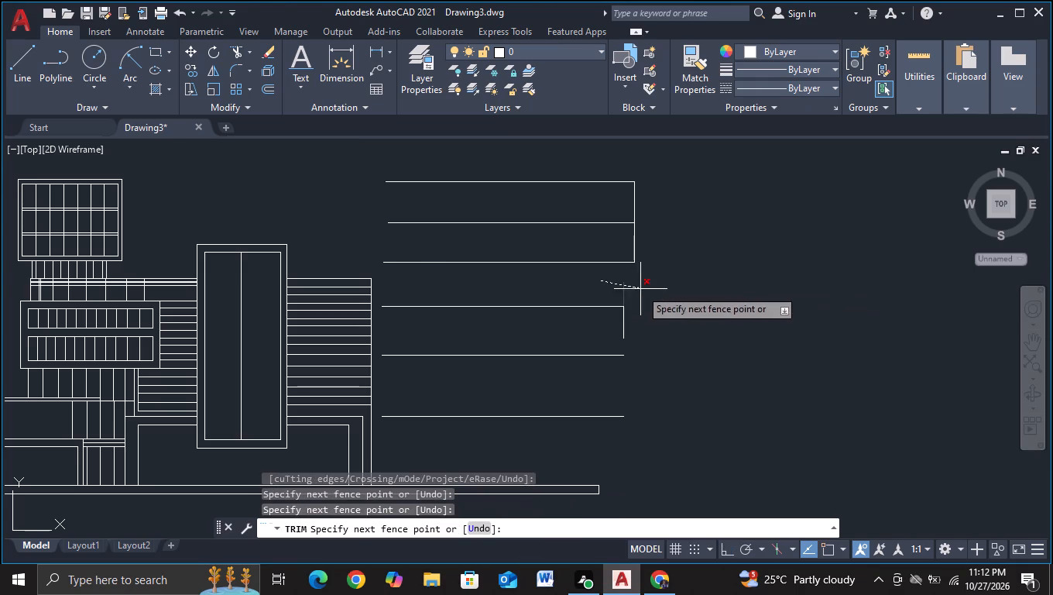
click(640, 289)
click(623, 332)
scroll(696, 348, down, 1)
middle_drag(698, 366, 688, 315)
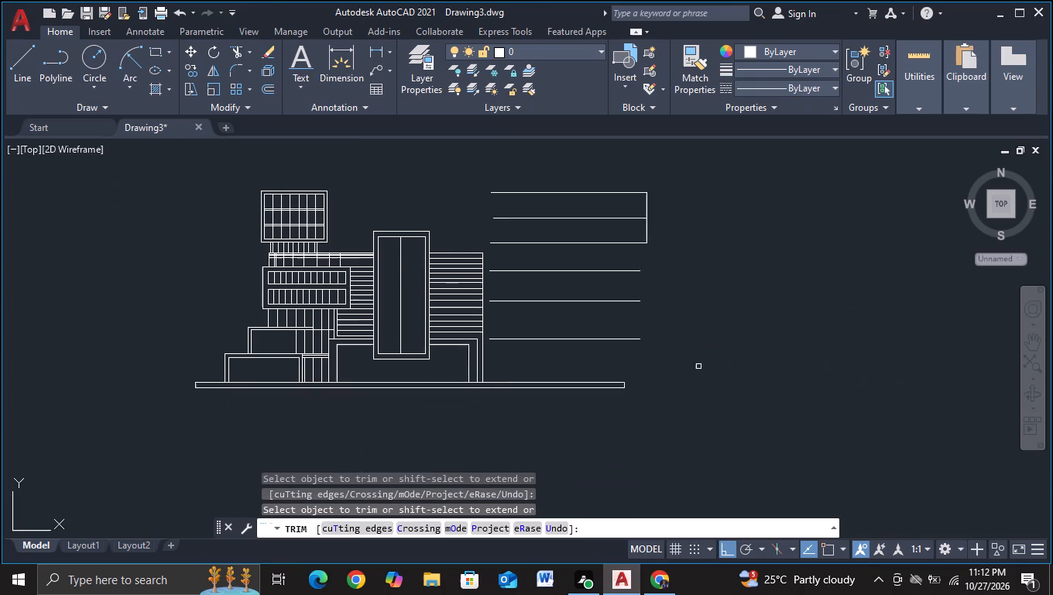
key(Escape)
Copy the top horizontal line of the tiered volume straight down about 1 unit to double it.
middle_drag(684, 312, 661, 377)
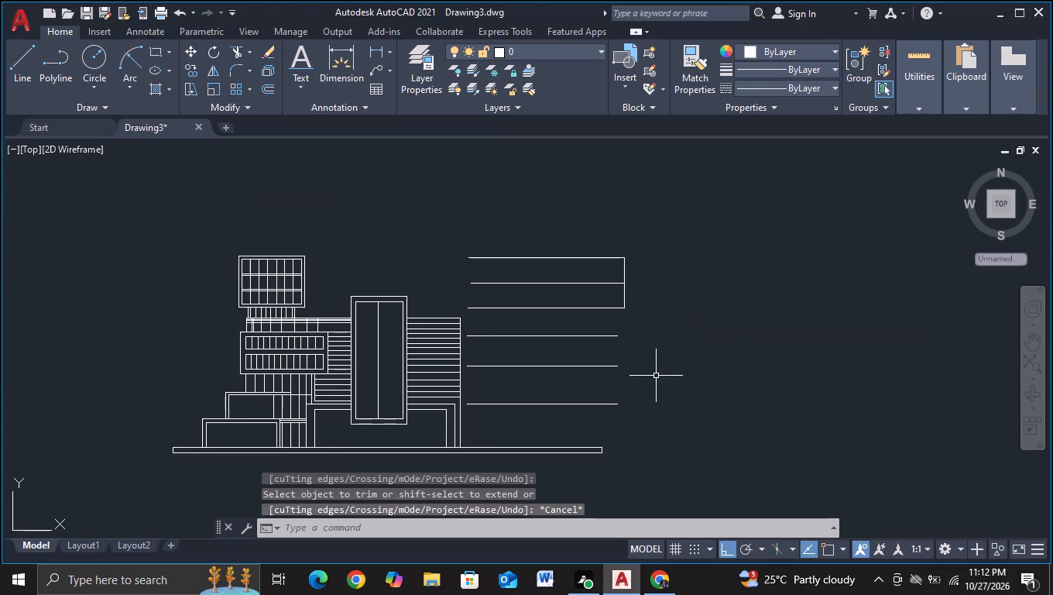
scroll(650, 361, up, 1)
middle_drag(638, 333, 645, 436)
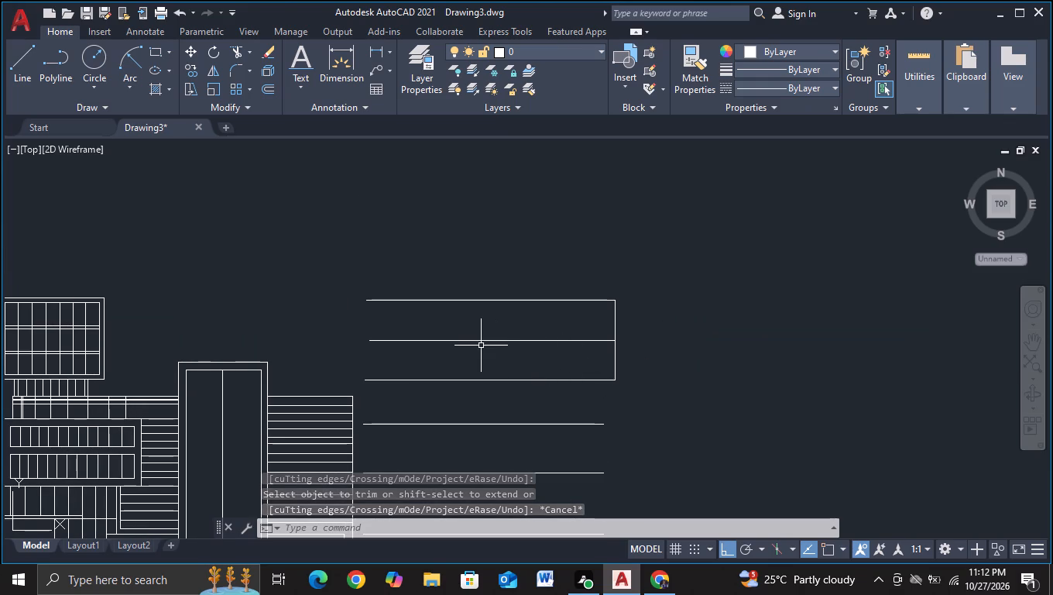
scroll(477, 342, up, 2)
click(527, 239)
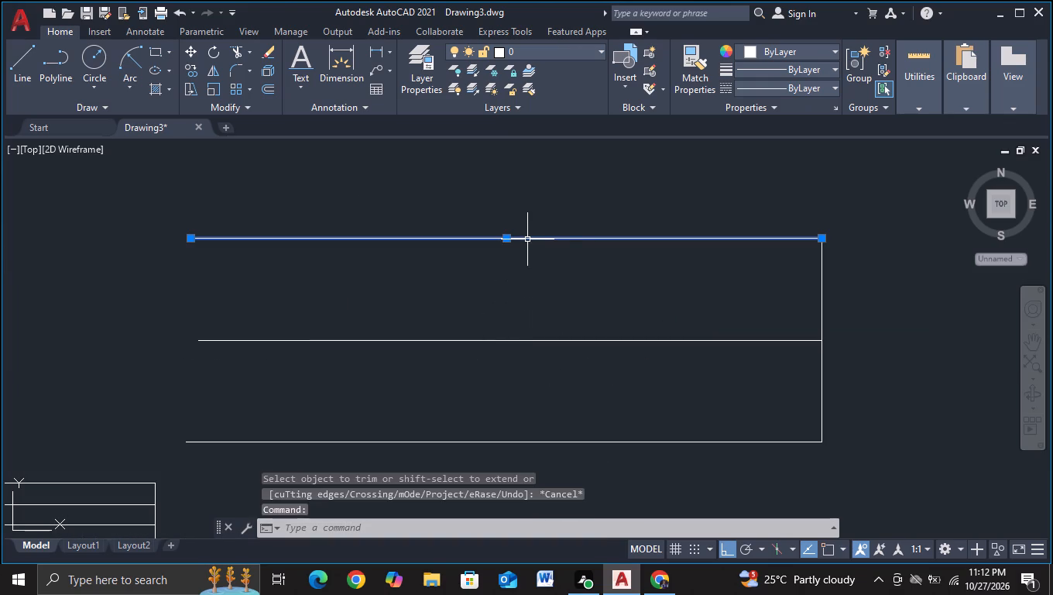
key(c)
click(598, 291)
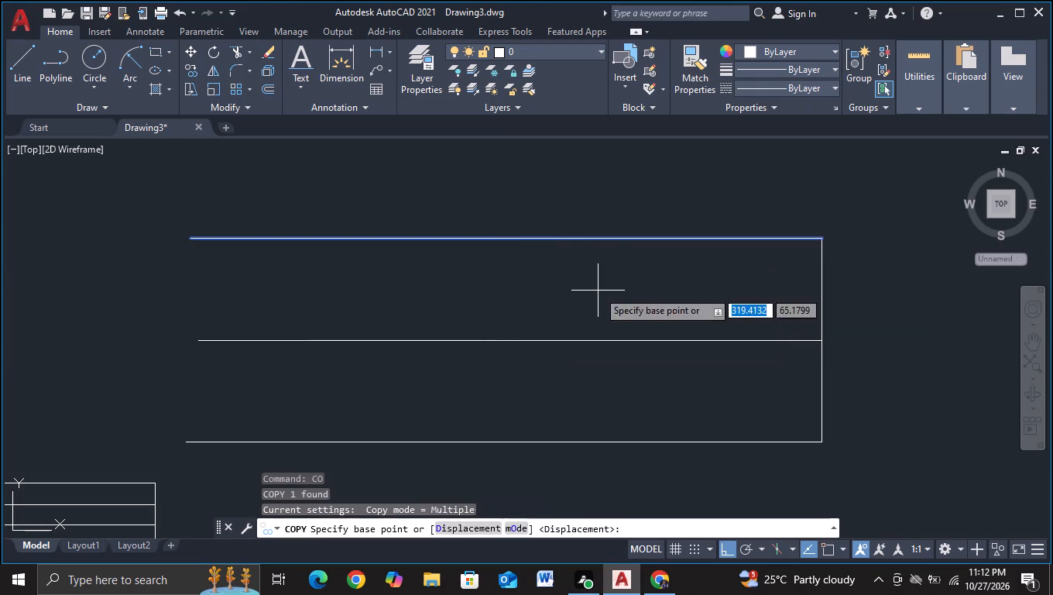
click(598, 291)
click(601, 299)
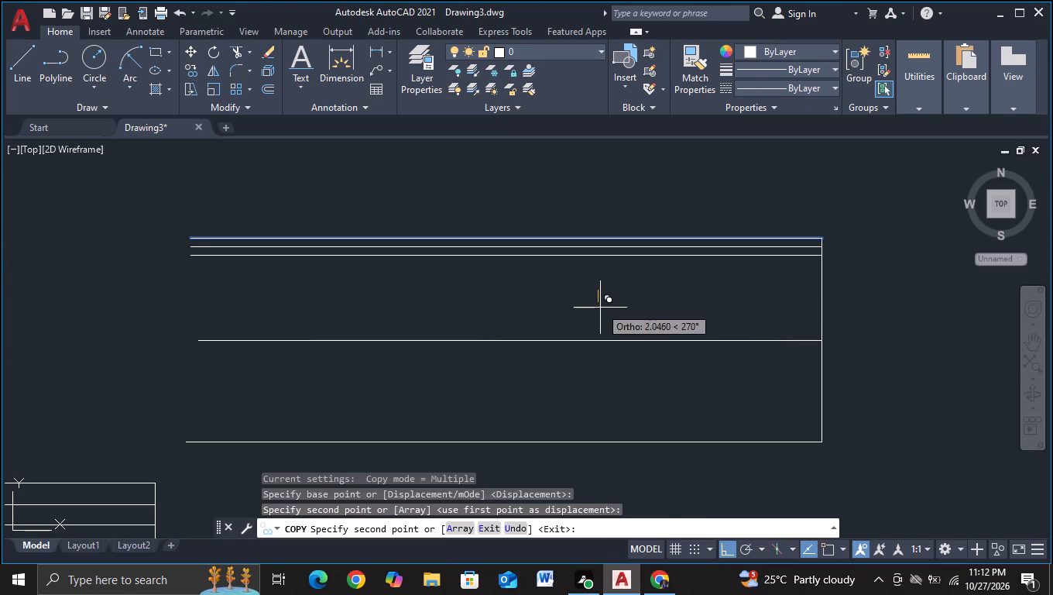
key(Escape)
Copy the upper box's middle horizontal line straight up about 1 unit.
click(583, 340)
key(c)
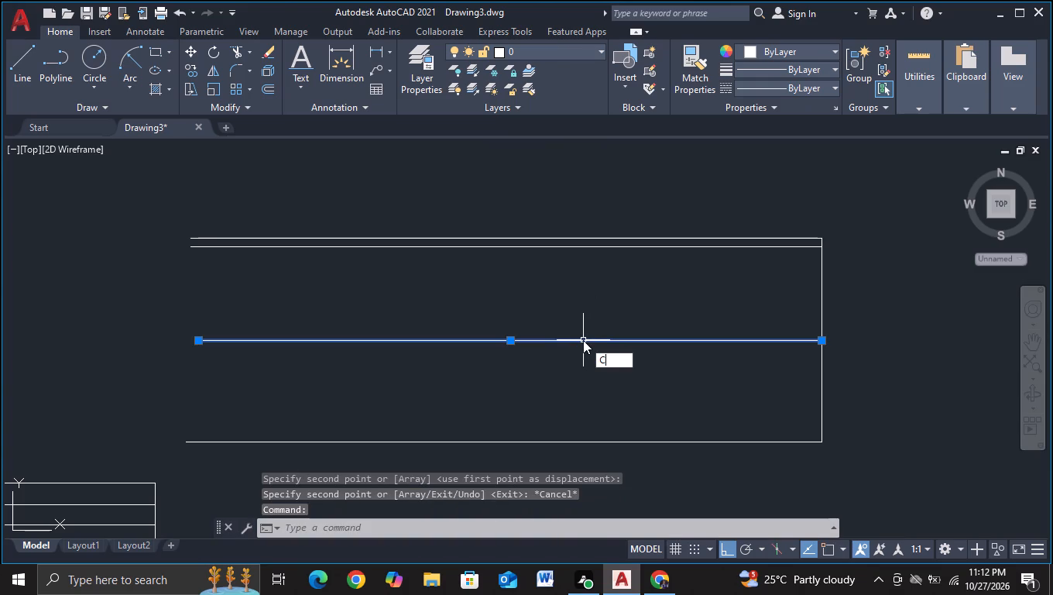
double_click(630, 387)
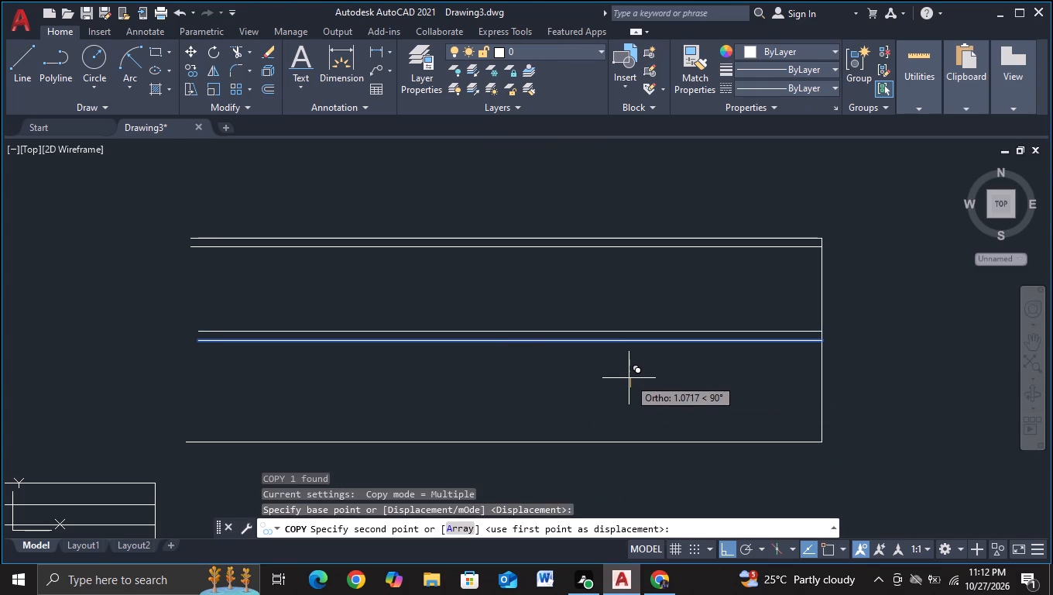
click(629, 378)
key(Escape)
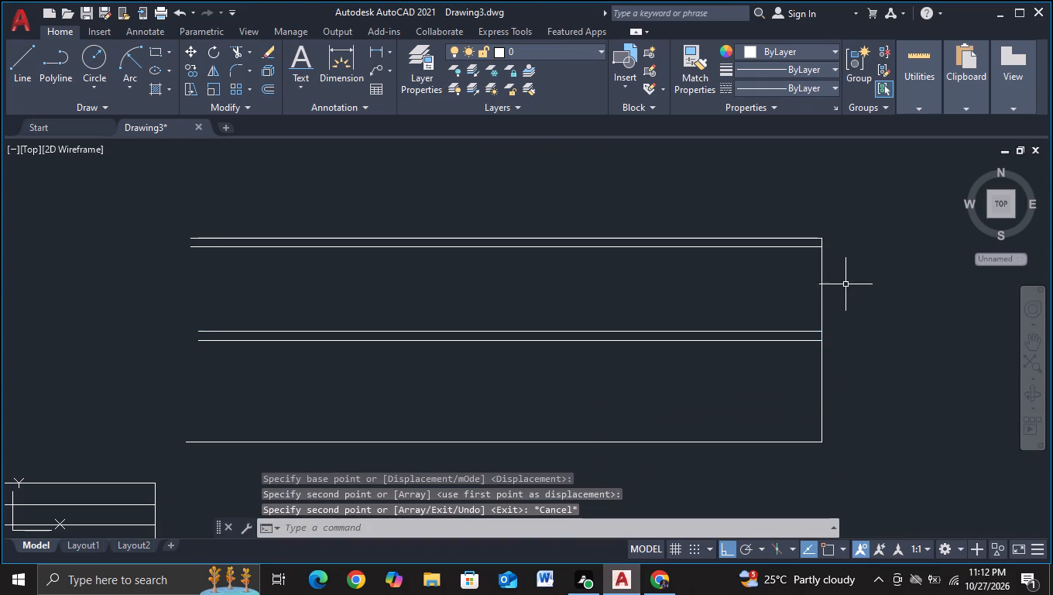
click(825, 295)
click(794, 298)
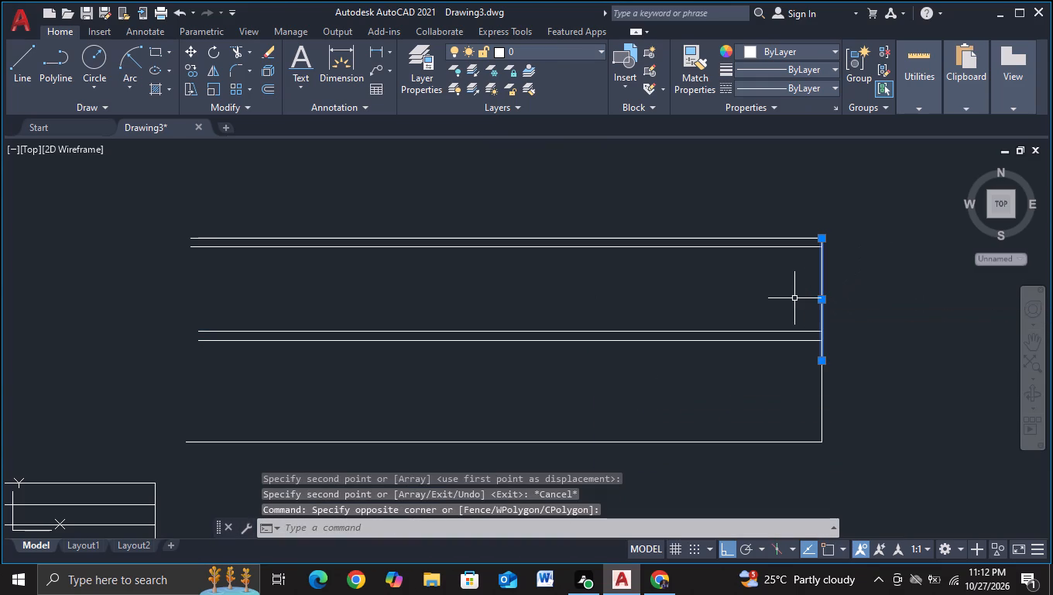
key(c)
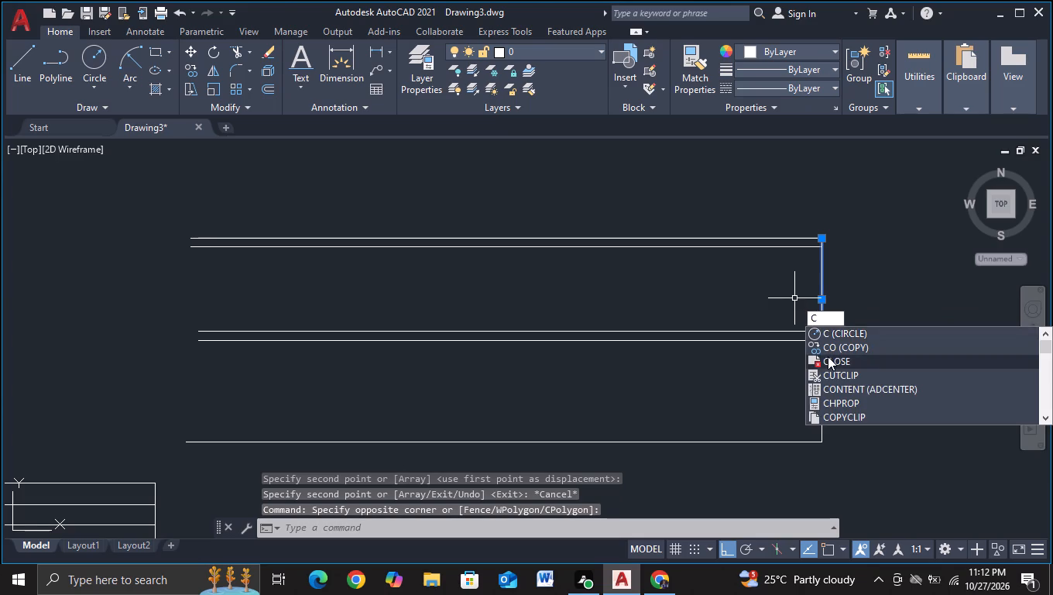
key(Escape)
Copy both segments of the upper box's right vertical edge about 1 unit inward.
click(849, 294)
click(774, 294)
click(859, 354)
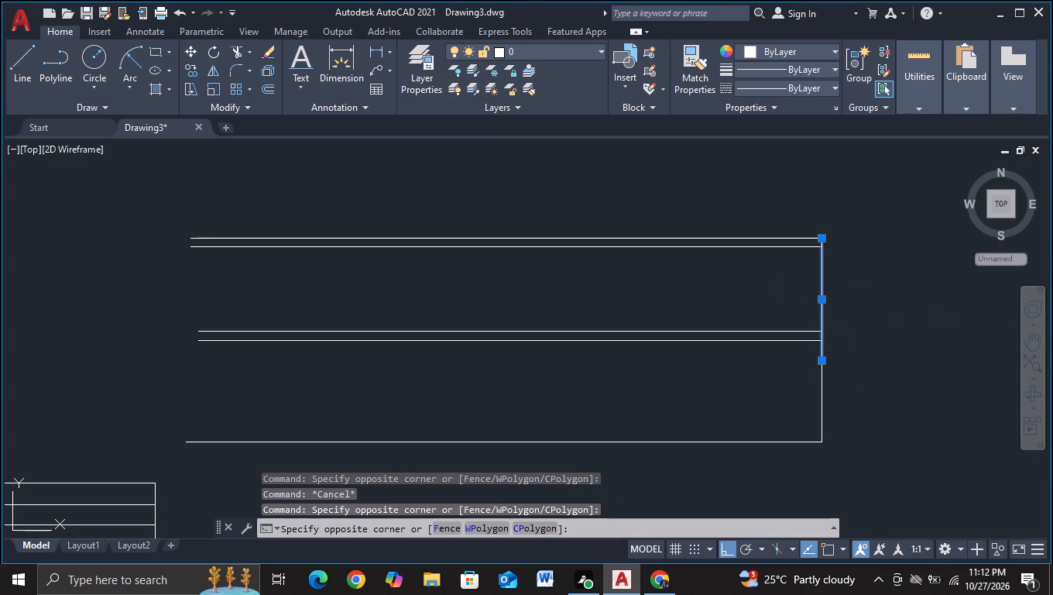
click(791, 382)
key(c)
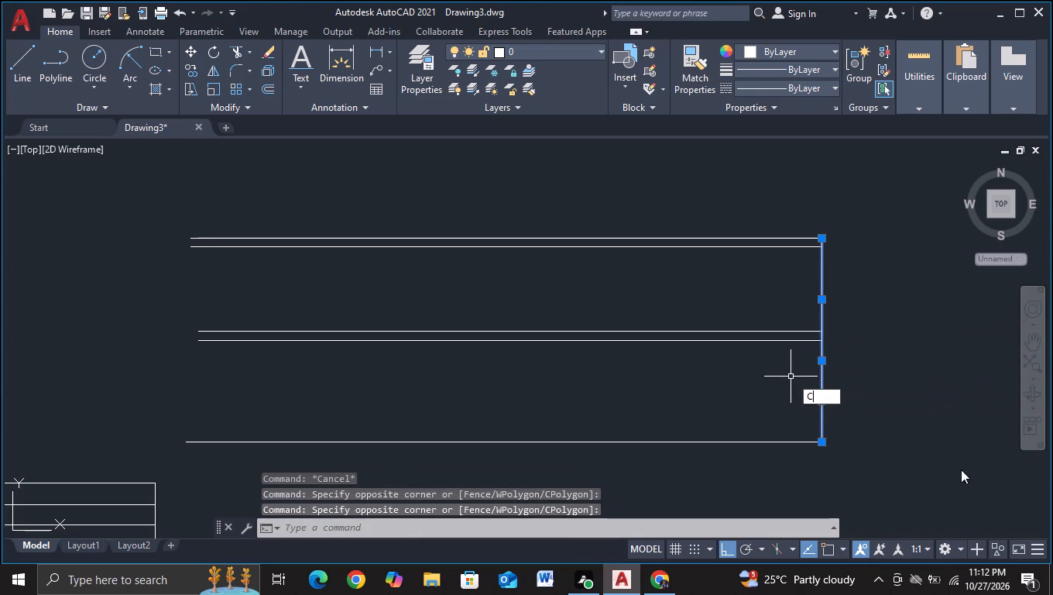
double_click(916, 425)
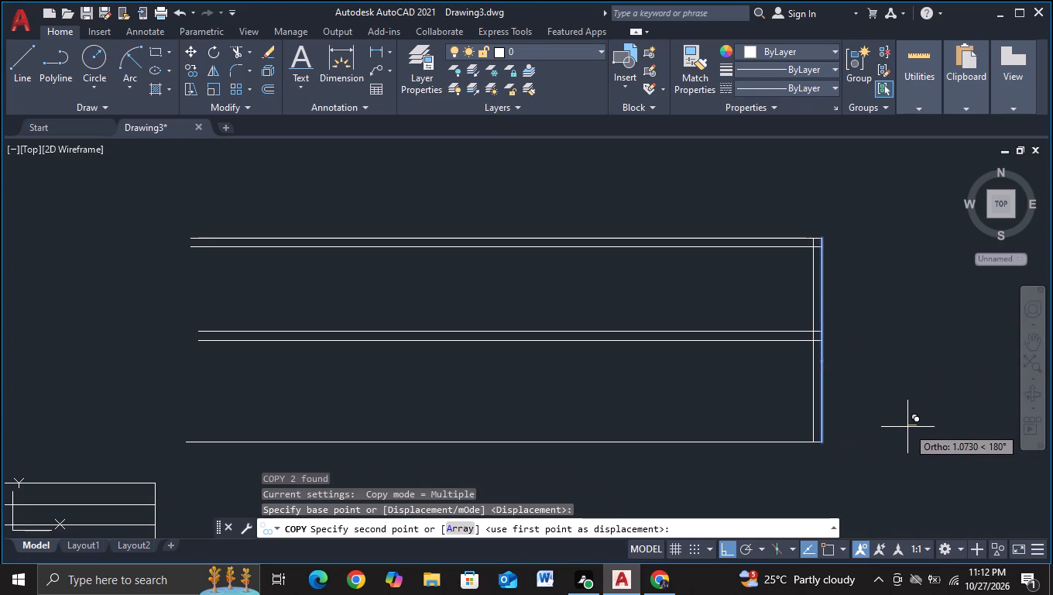
click(907, 427)
key(Escape)
Copy the upper box's bottom horizontal line straight up about 1 unit.
click(788, 441)
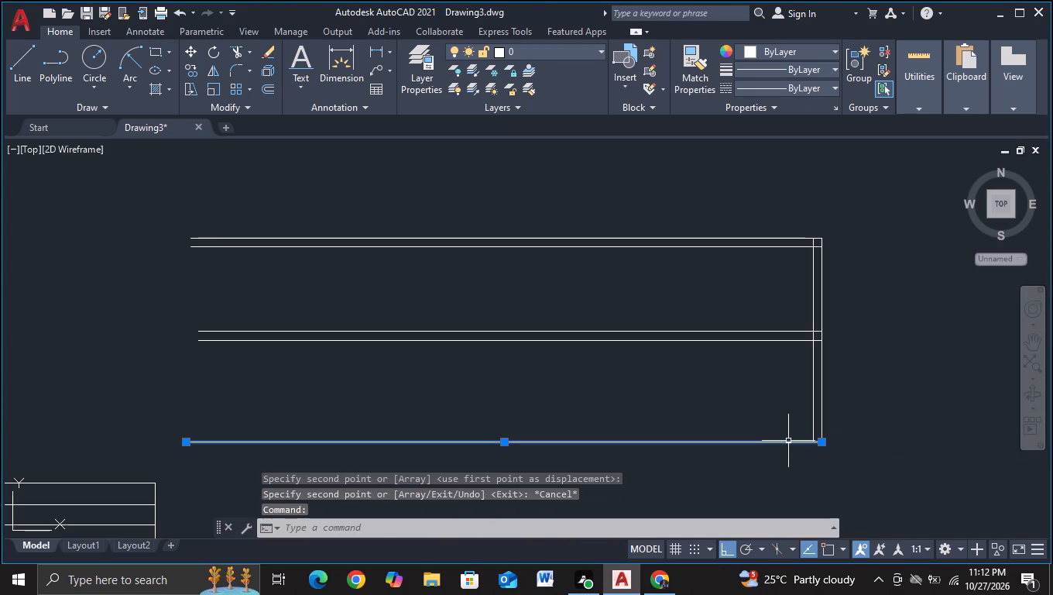
key(c)
double_click(888, 494)
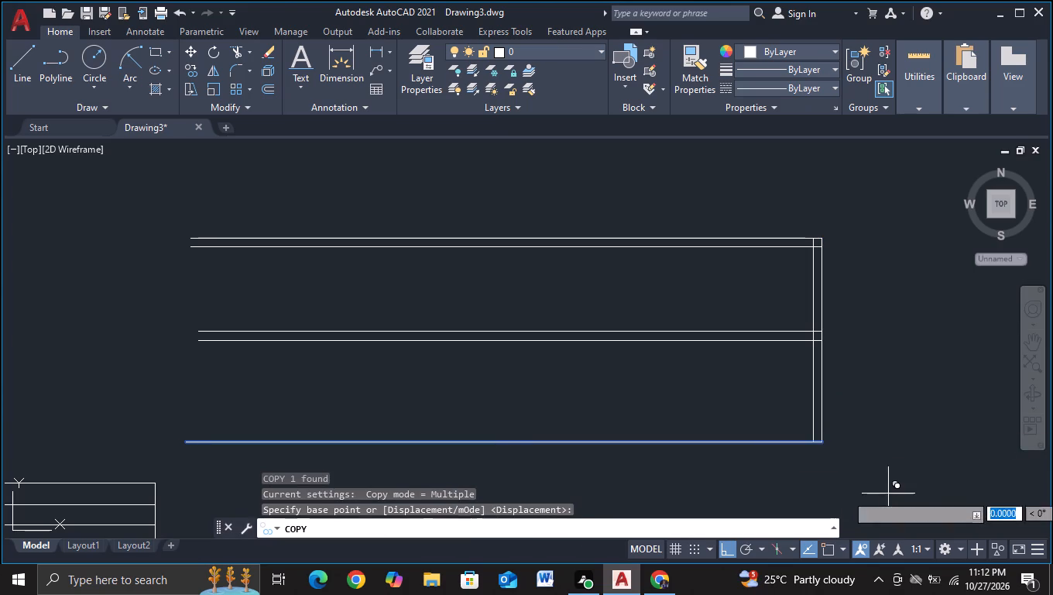
click(887, 484)
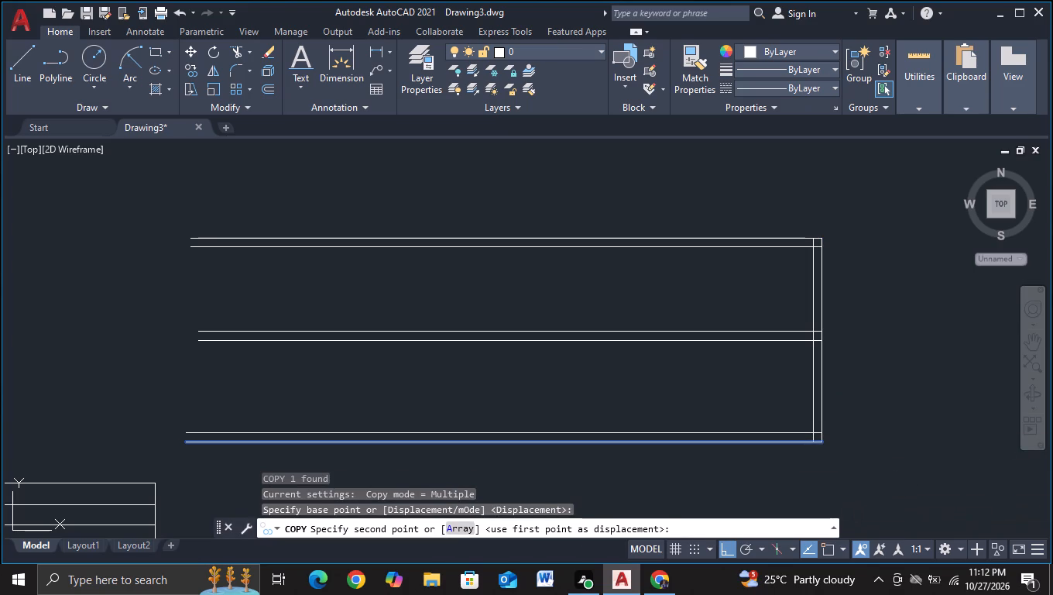
middle_drag(887, 484, 887, 383)
key(Escape)
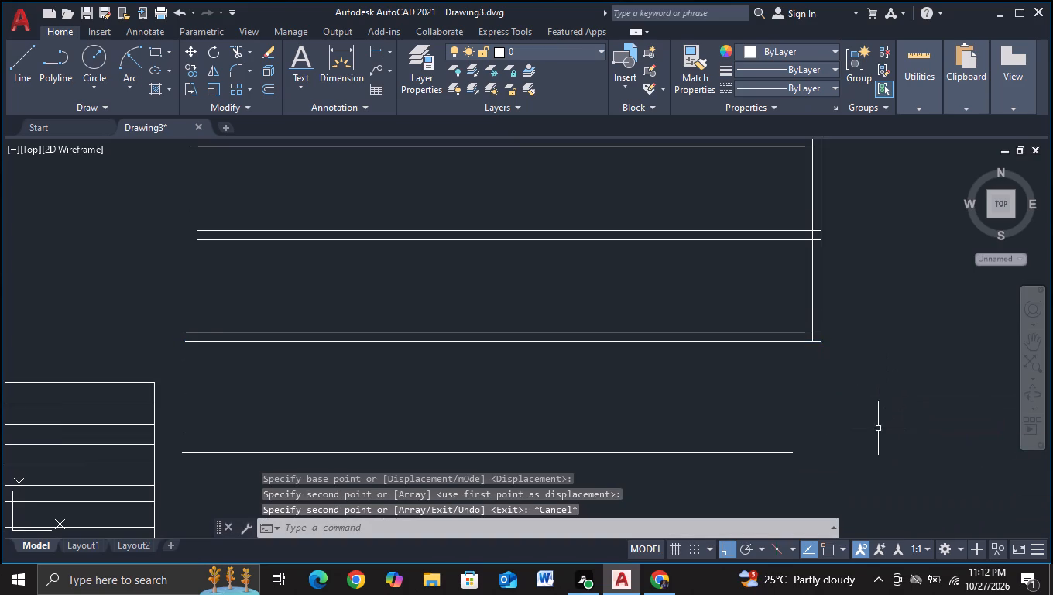
Copy the first horizontal line below the upper box straight up about 1 unit.
middle_drag(878, 429, 878, 376)
click(777, 398)
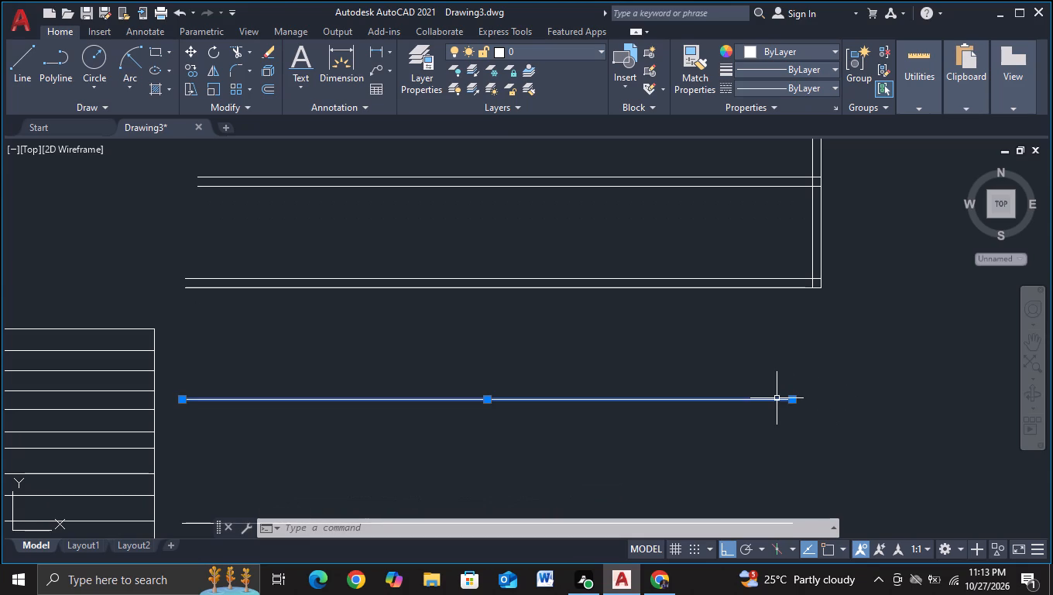
key(c)
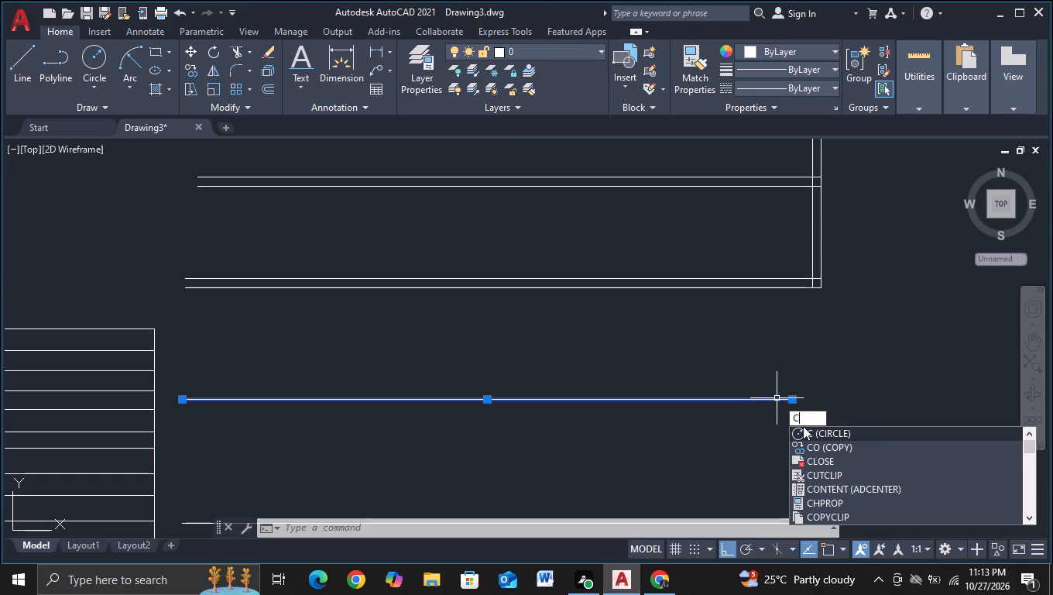
click(826, 450)
click(826, 450)
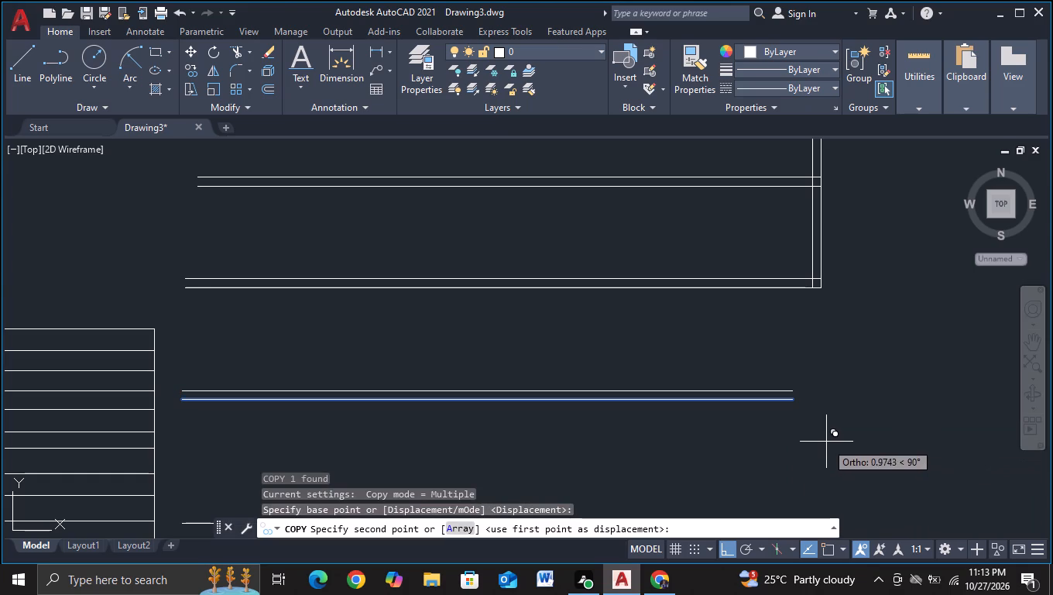
click(826, 442)
key(Escape)
Copy the second horizontal line below the upper box straight down about 4 units.
middle_drag(826, 442, 833, 284)
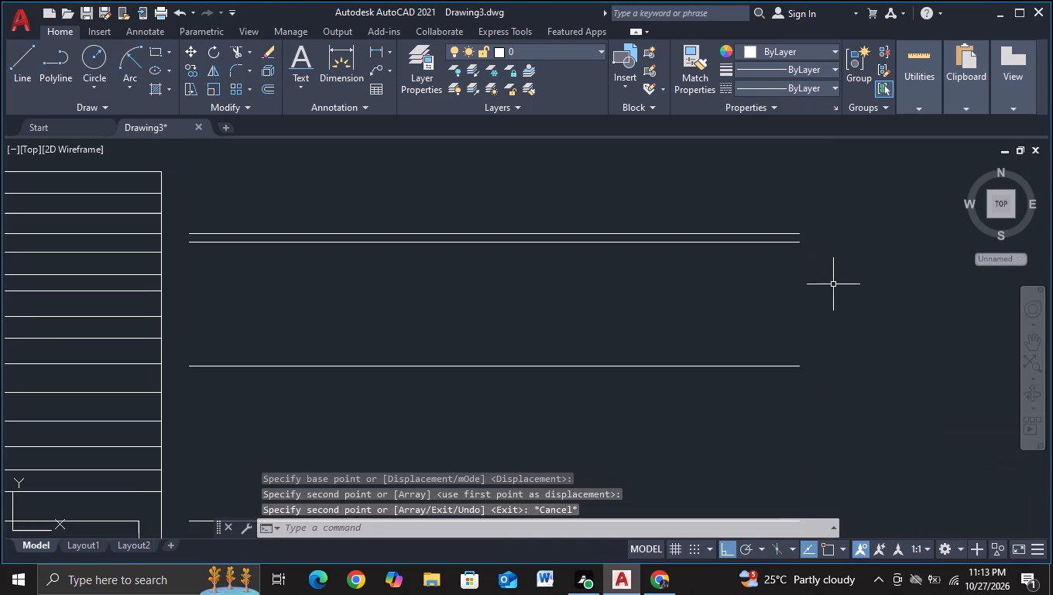
scroll(838, 302, down, 2)
middle_drag(842, 318, 772, 322)
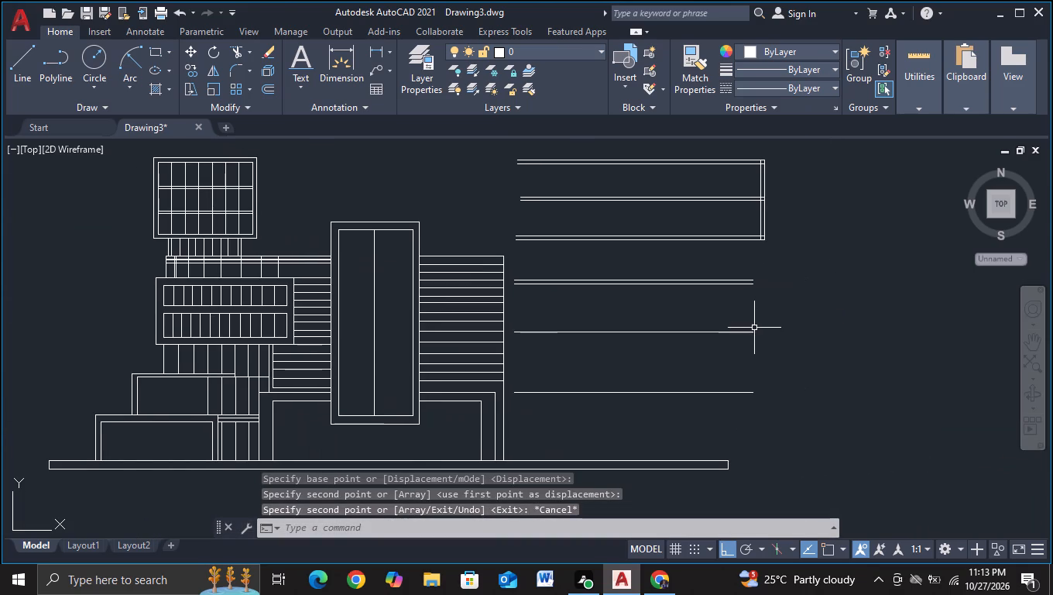
click(737, 330)
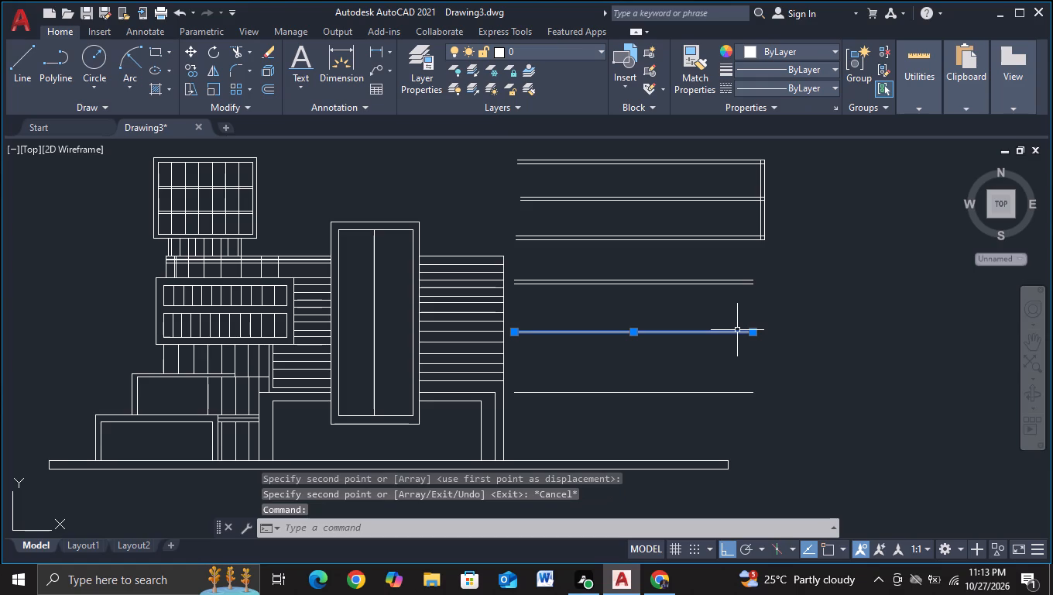
key(c)
double_click(803, 384)
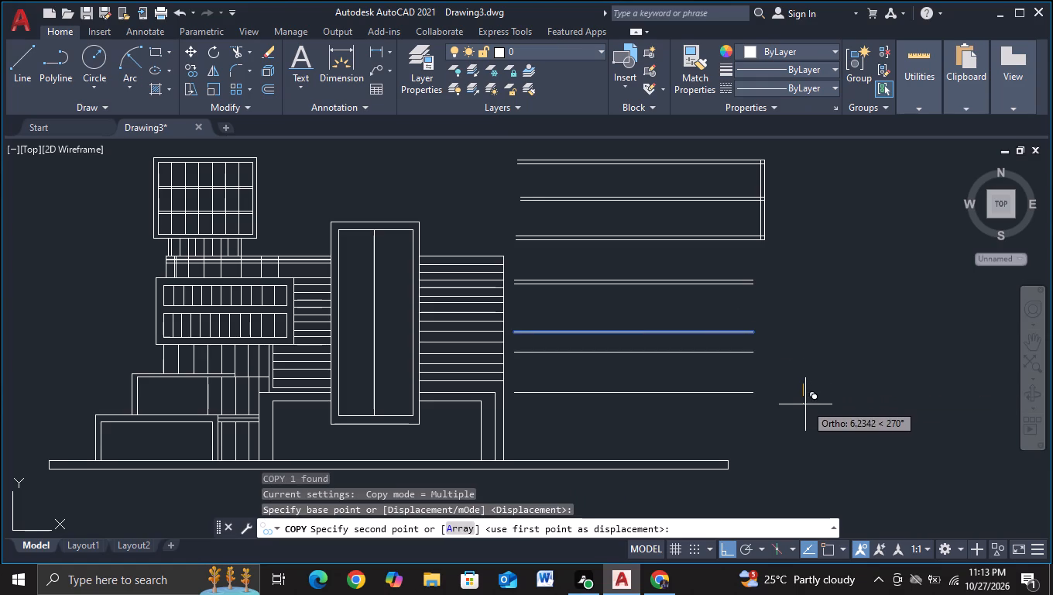
click(803, 396)
key(Escape)
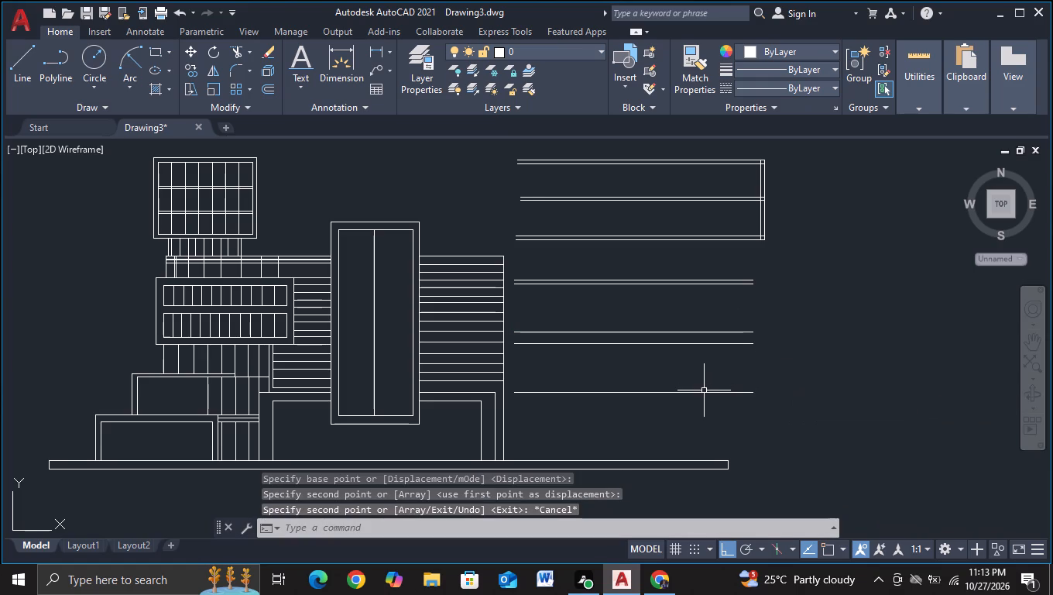
Copy the lowest horizontal line of the tiered volume straight up a short distance to form a narrow band.
click(704, 391)
key(c)
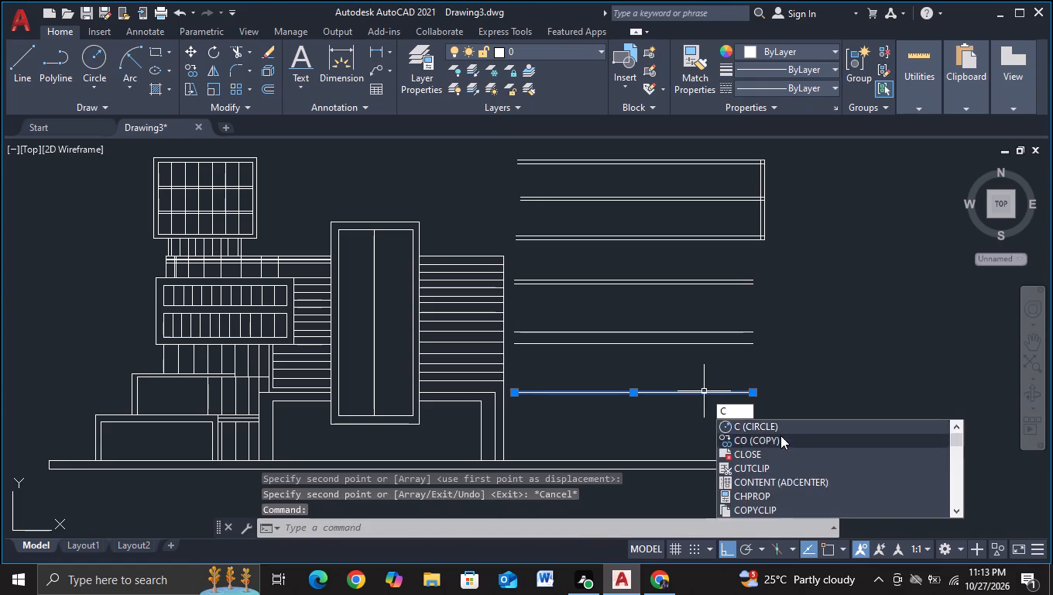
double_click(780, 436)
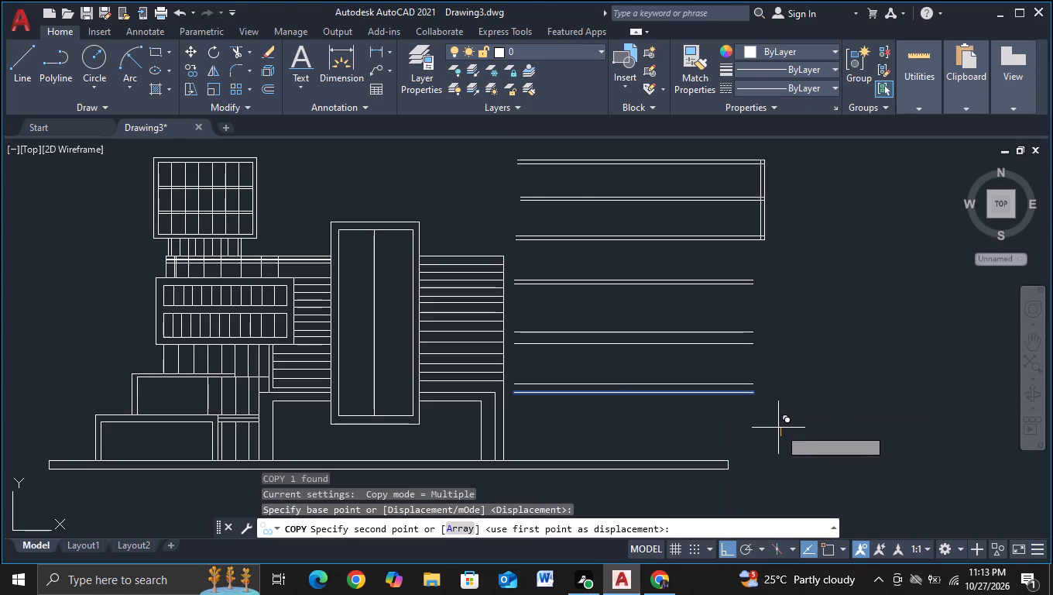
click(776, 425)
key(Escape)
Trim the overlapping line ends at the upper box's top-right corner and where its middle double line meets the right edge.
middle_drag(807, 390, 732, 435)
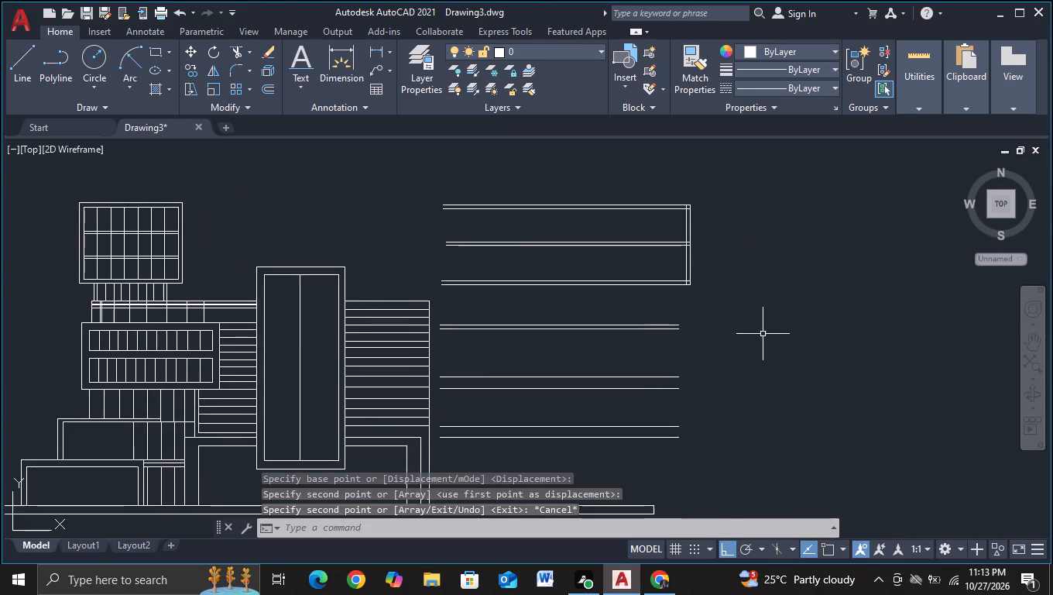
middle_drag(770, 328, 761, 385)
middle_drag(719, 359, 722, 373)
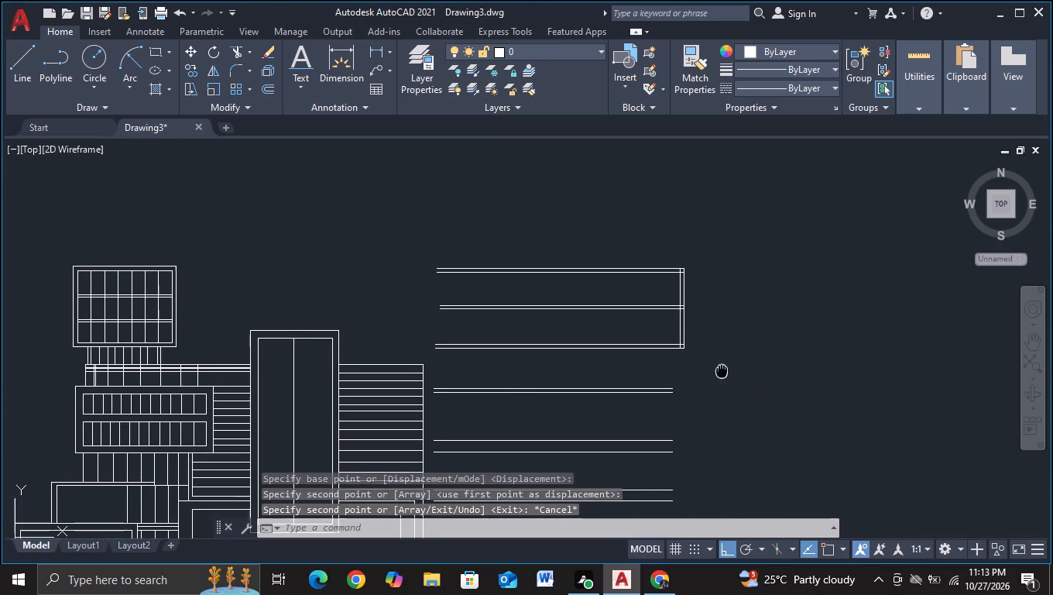
middle_drag(722, 373, 719, 396)
scroll(717, 398, up, 1)
middle_drag(717, 398, 710, 435)
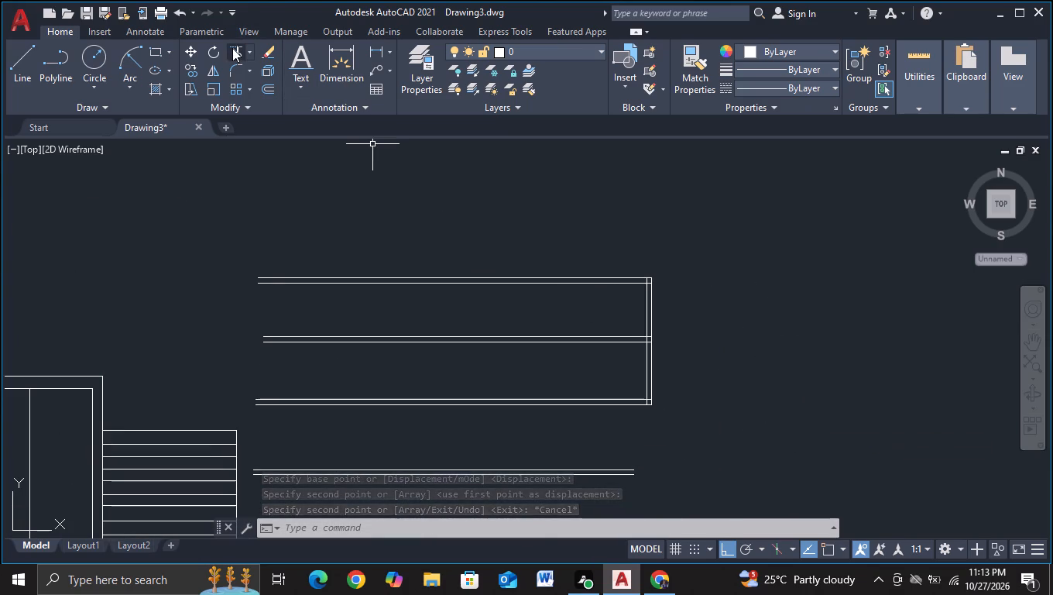
click(232, 48)
scroll(701, 277, up, 2)
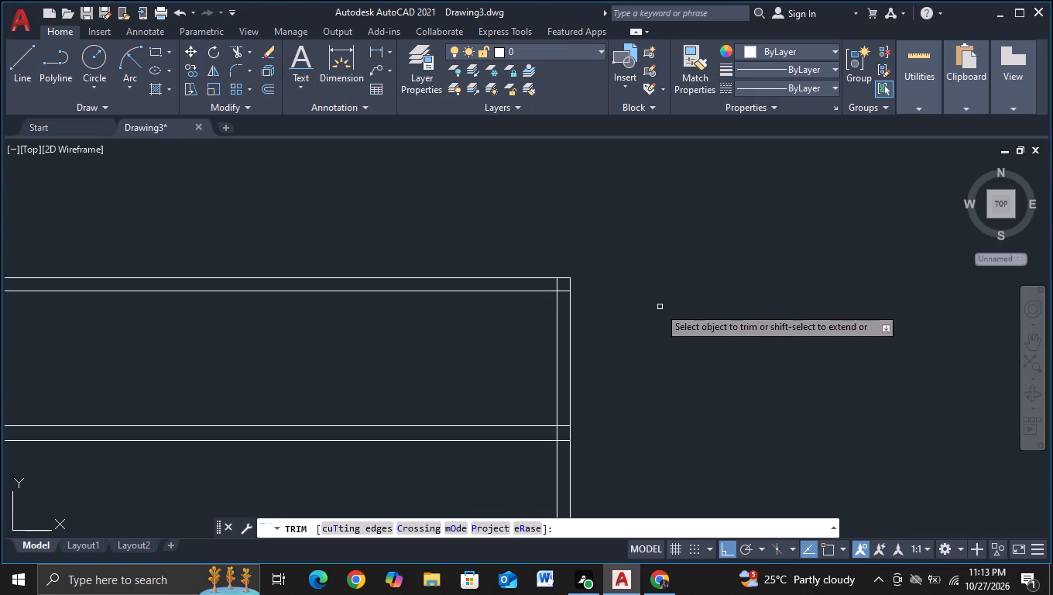
click(563, 291)
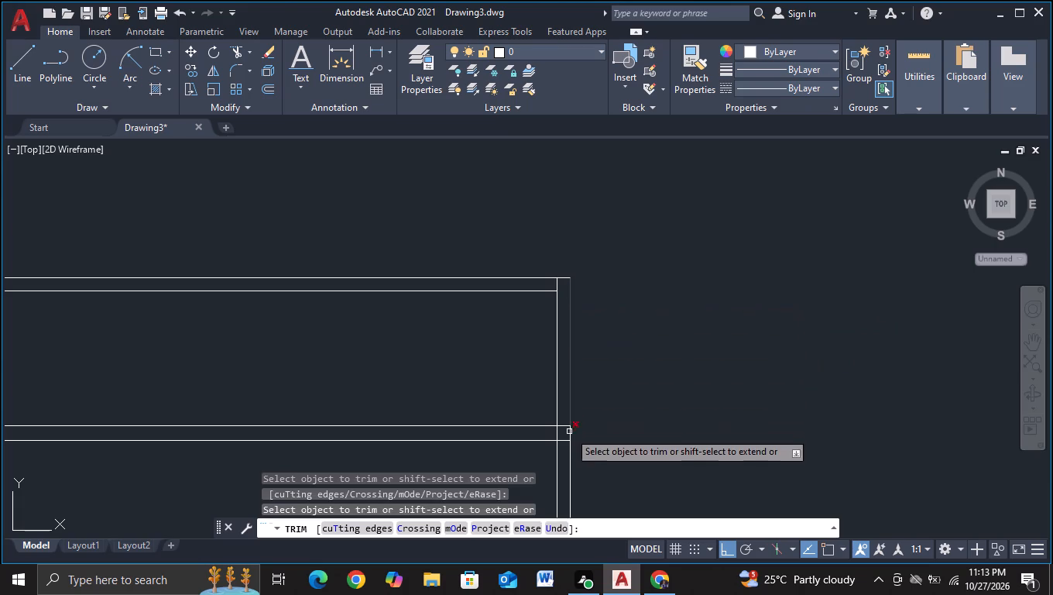
click(564, 419)
click(564, 445)
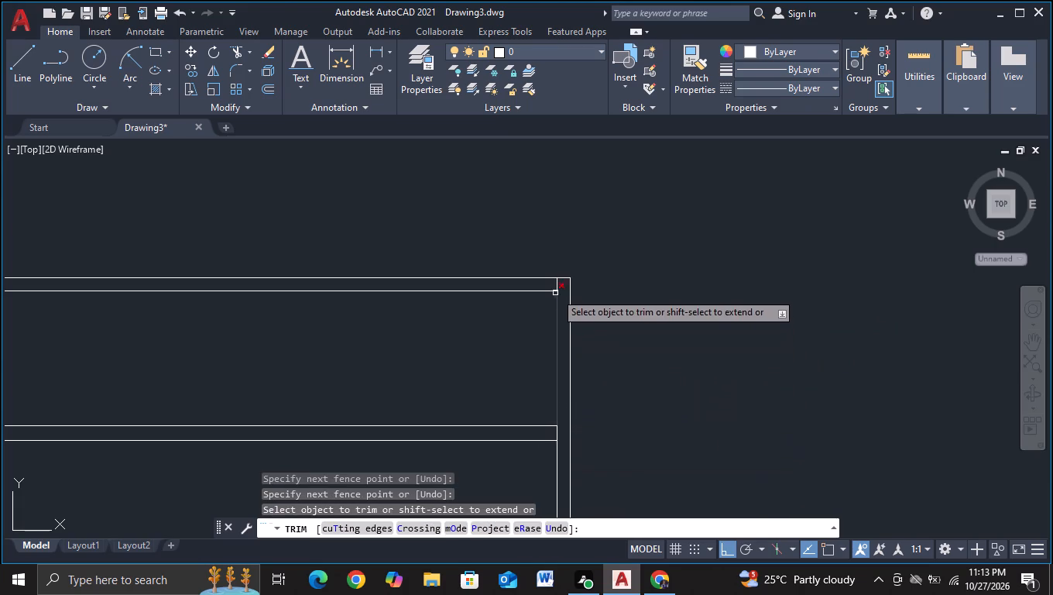
click(557, 286)
Trim the overlapping ends of the inner lines at the upper box's bottom-right corner.
middle_drag(701, 414, 691, 304)
middle_drag(693, 369, 693, 333)
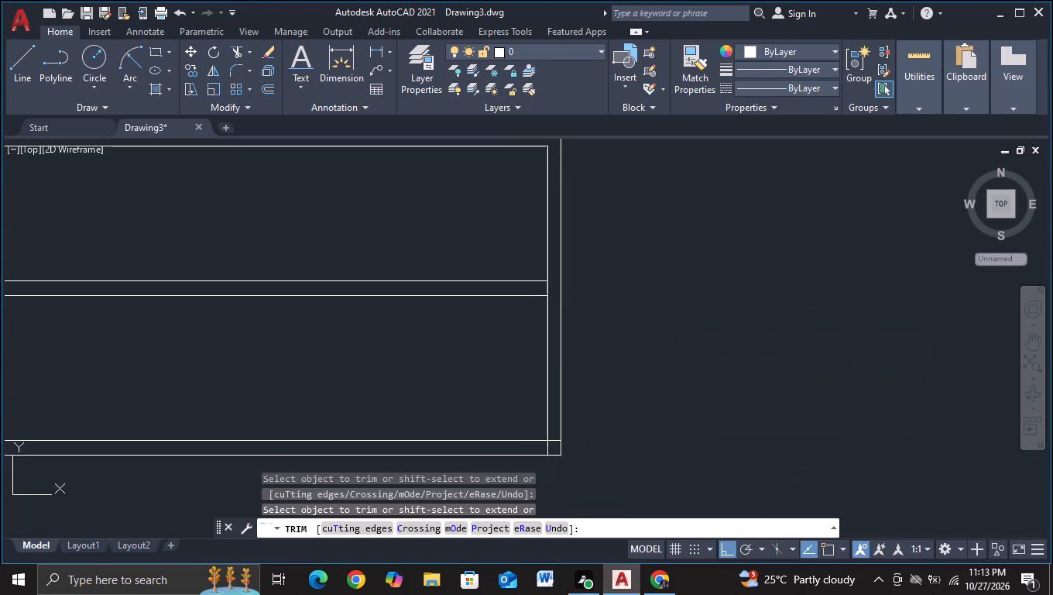
click(548, 449)
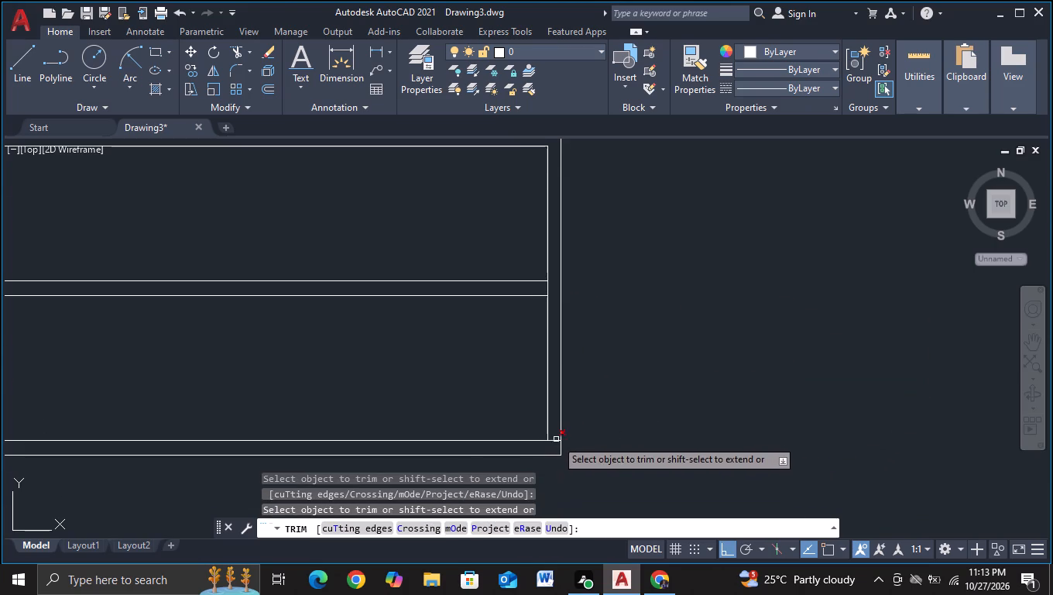
click(556, 440)
scroll(616, 425, down, 2)
middle_drag(661, 408, 670, 371)
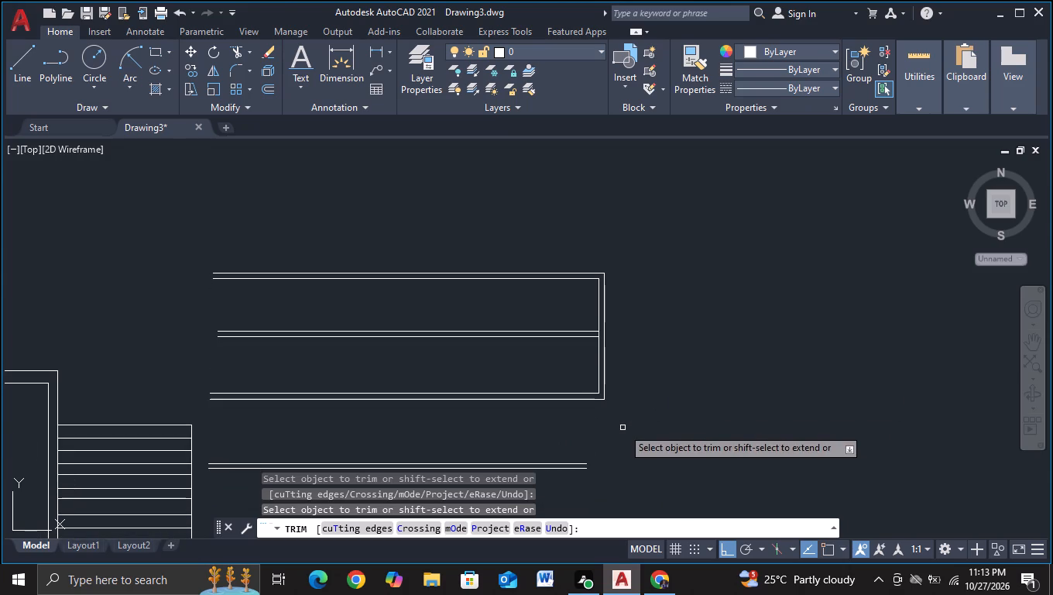
middle_drag(623, 428, 627, 398)
key(Escape)
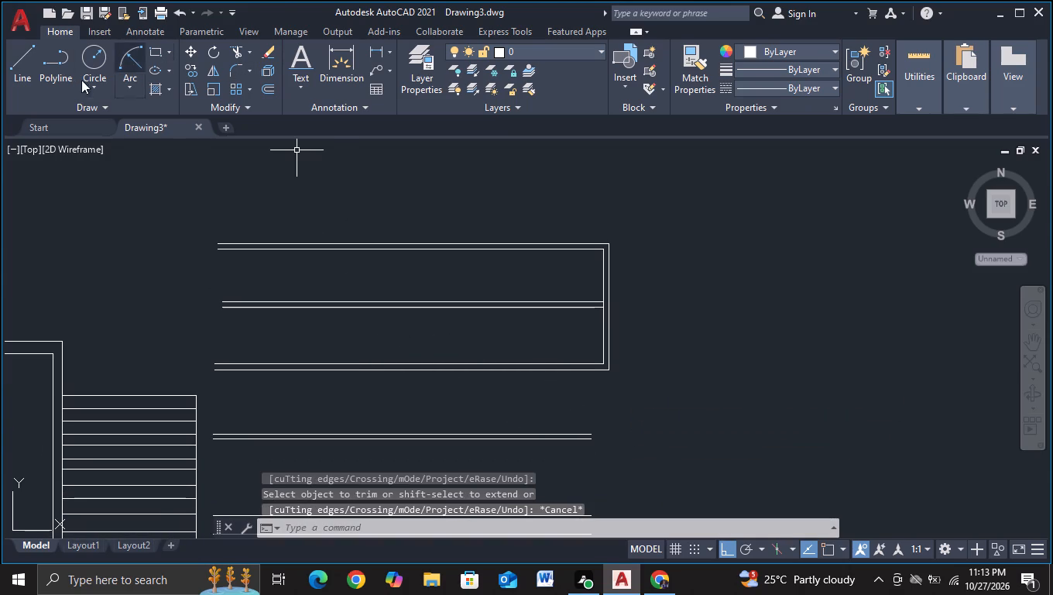
With object snap on, draw a vertical line from the right end of the first pair's upper line up past the upper box's bottom.
click(34, 65)
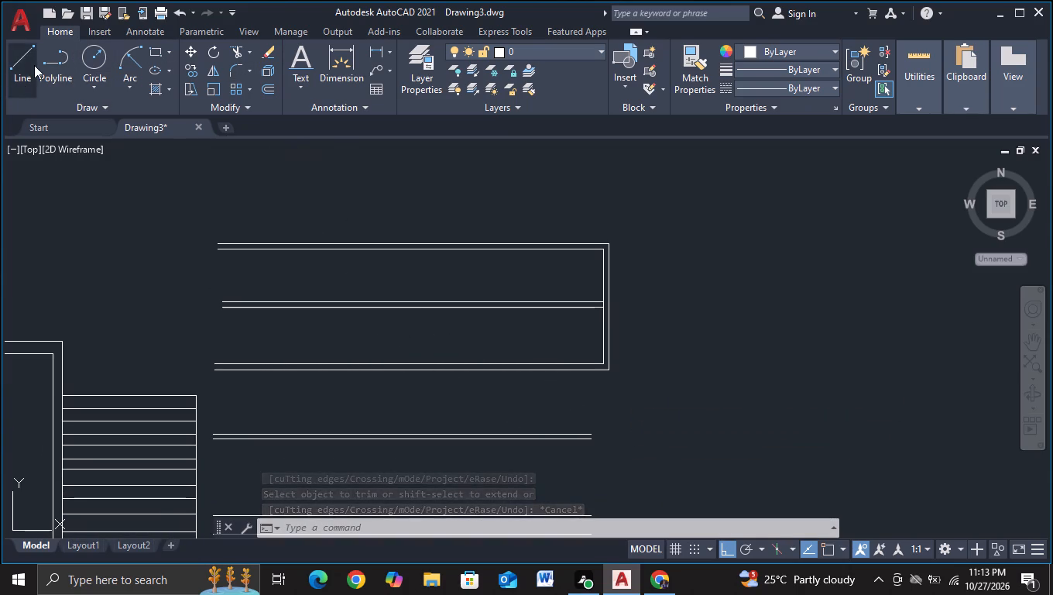
scroll(655, 461, up, 1)
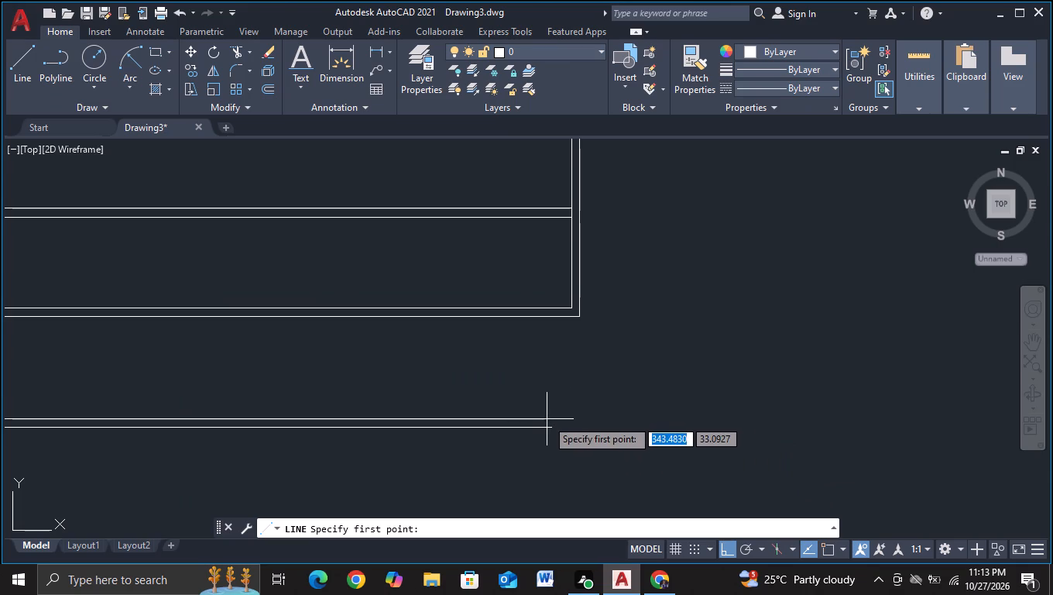
key(F3)
click(549, 419)
click(539, 284)
key(Escape)
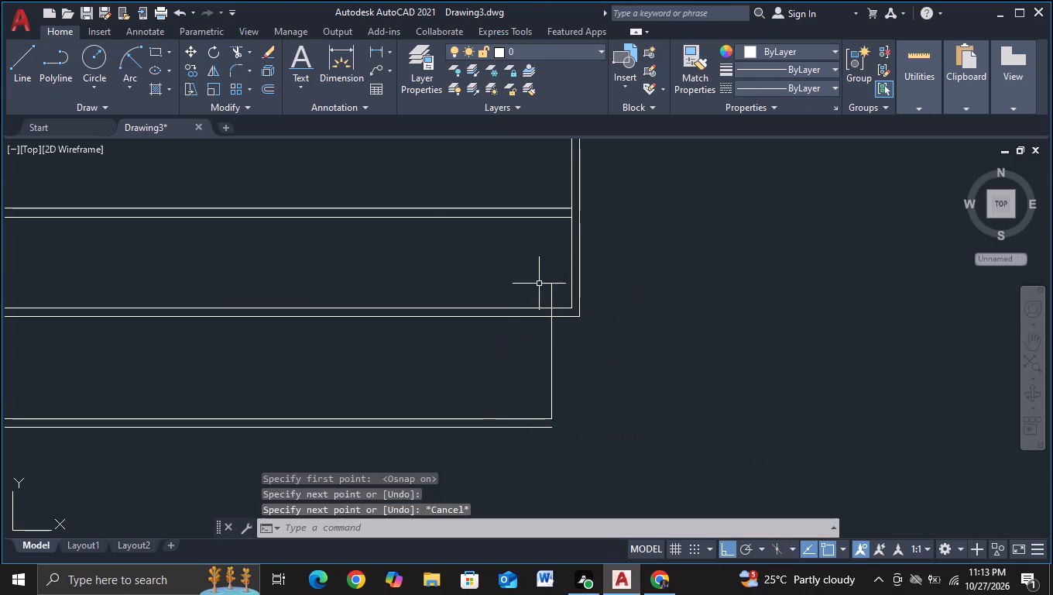
From the right end of the pair's lower line, draw a line about 1.8 units outward, then about 20 units straight up.
click(17, 68)
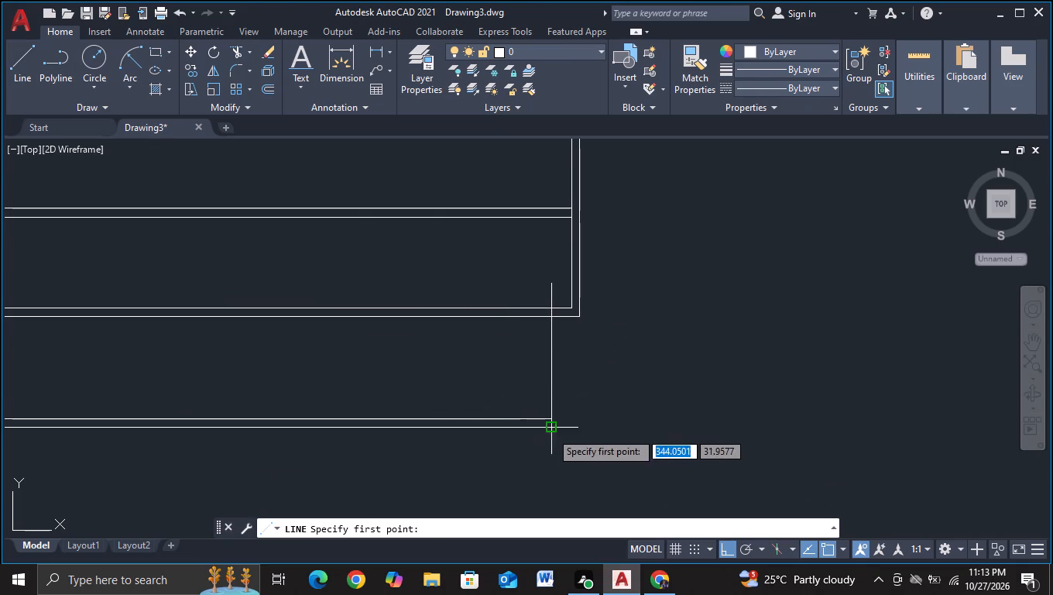
click(551, 432)
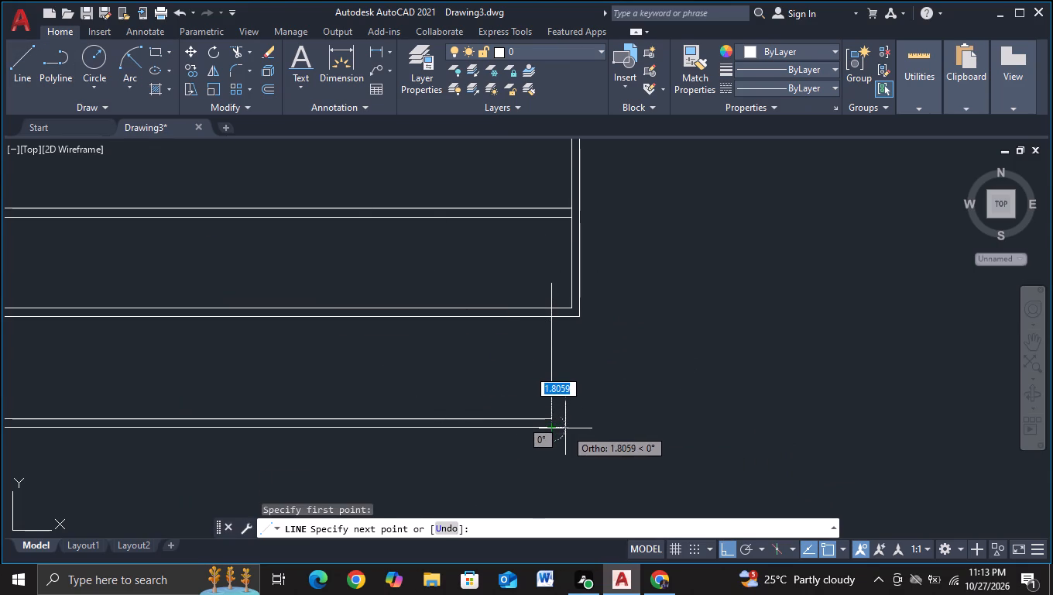
click(565, 428)
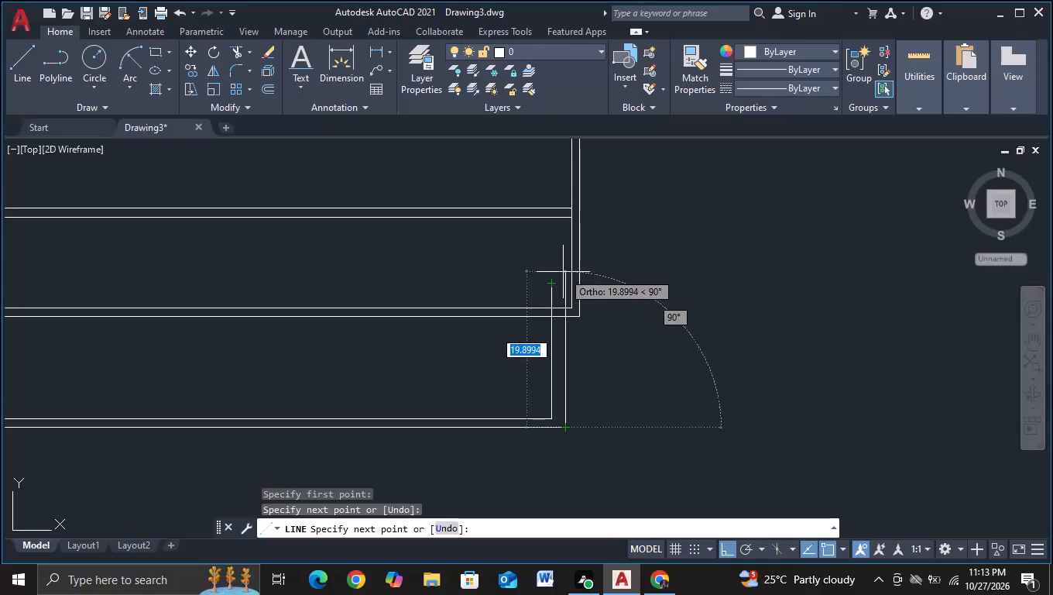
click(563, 272)
key(Escape)
Trim both new verticals at the upper box's bottom edge and remove the piece of that edge between them.
click(237, 46)
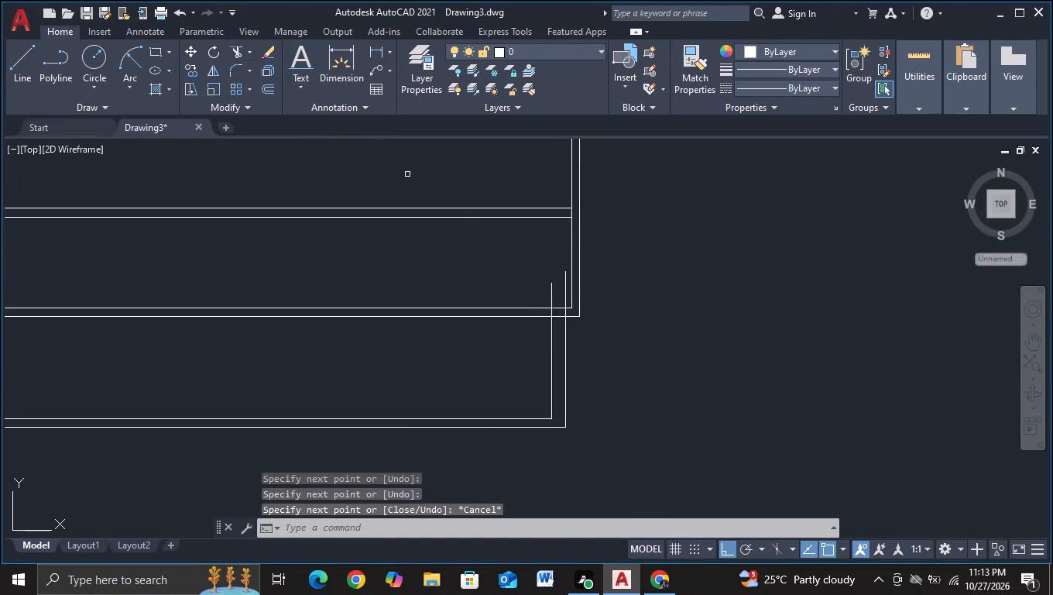
click(566, 294)
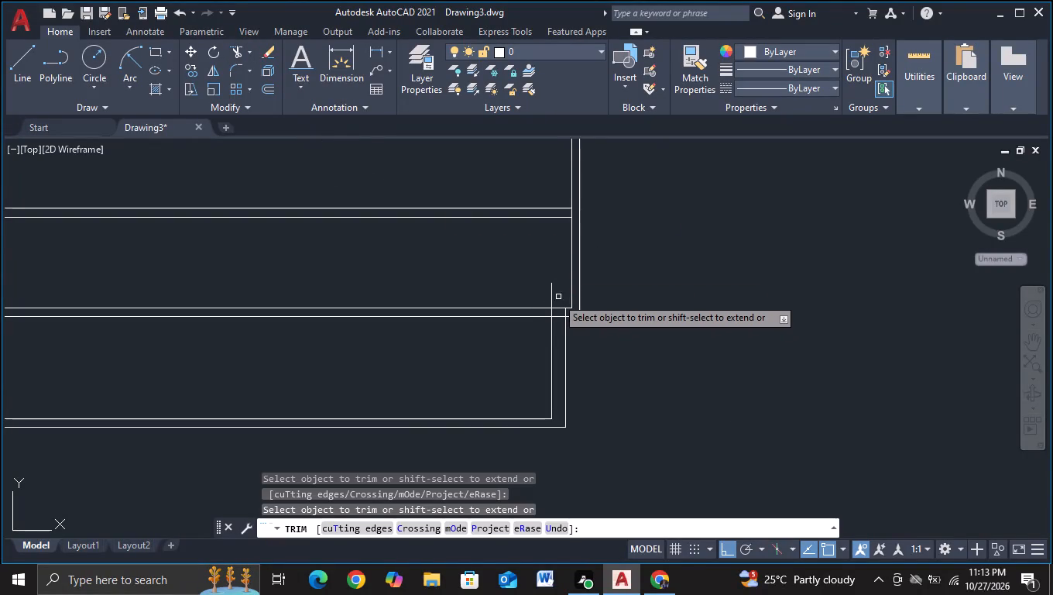
click(549, 299)
click(567, 312)
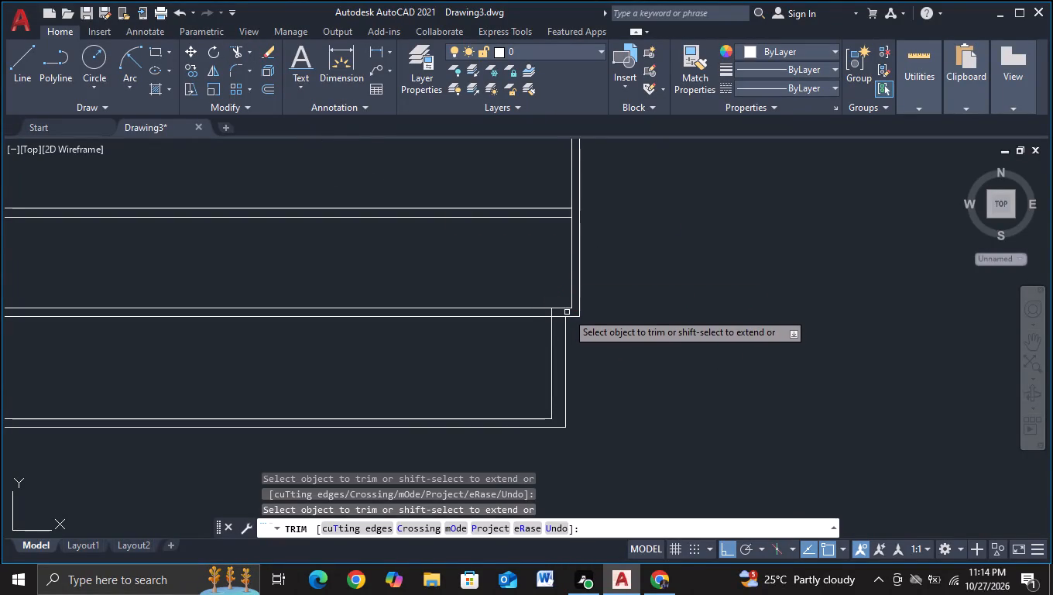
click(562, 316)
click(551, 313)
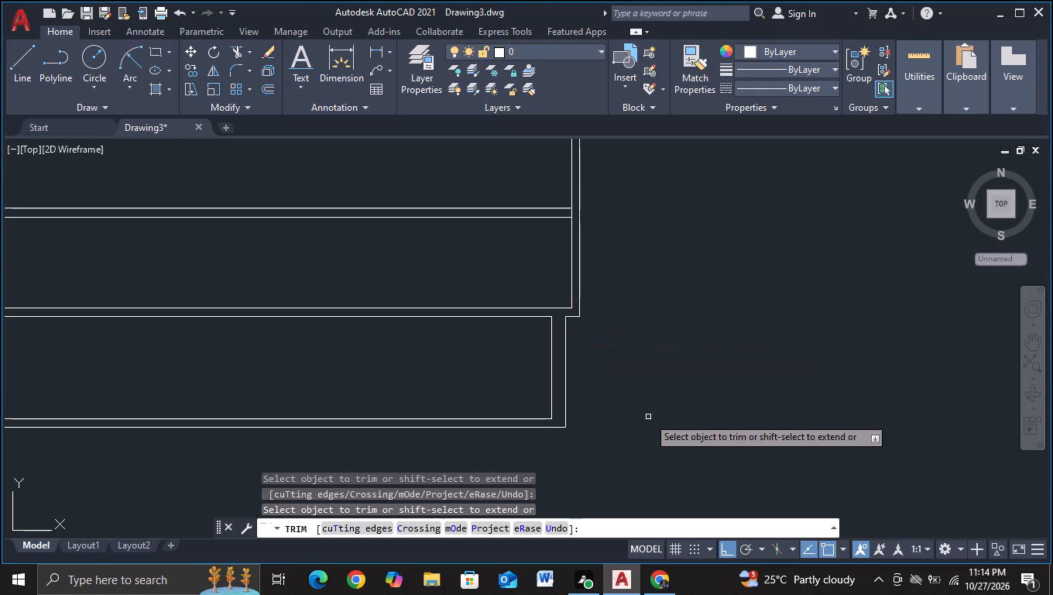
scroll(648, 417, up, 1)
key(Escape)
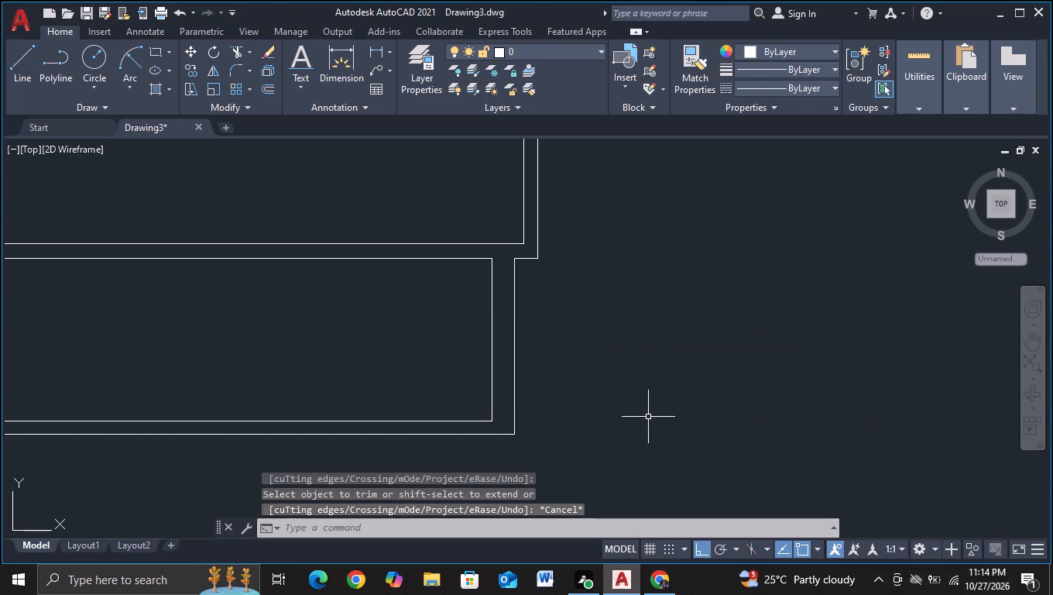
Move the lower box's outer right vertical slightly inward, closer to the inner vertical.
scroll(648, 417, down, 2)
middle_drag(650, 426, 660, 405)
middle_drag(636, 438, 644, 399)
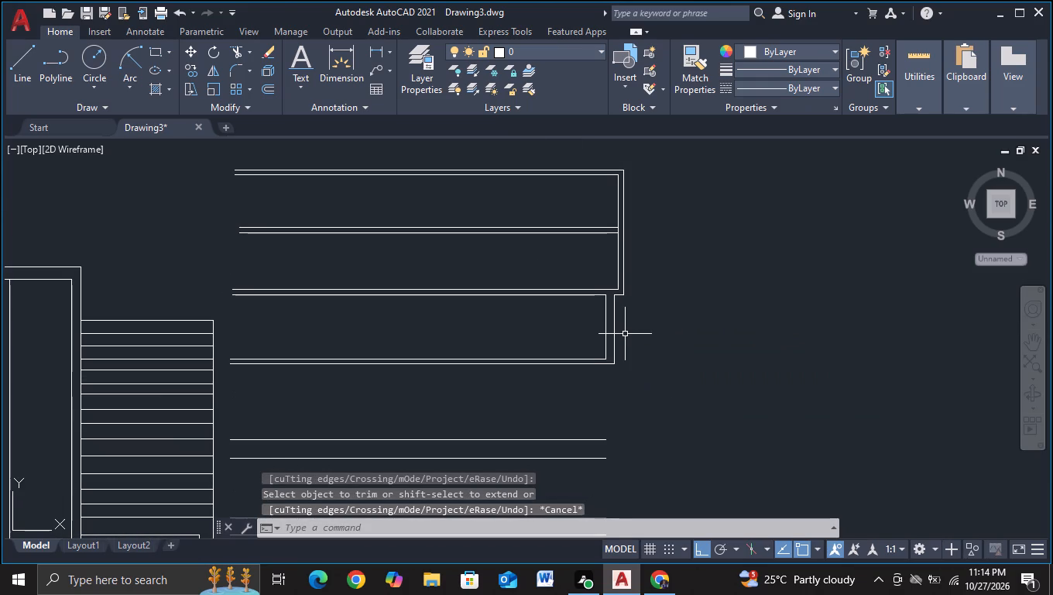
click(615, 335)
key(m)
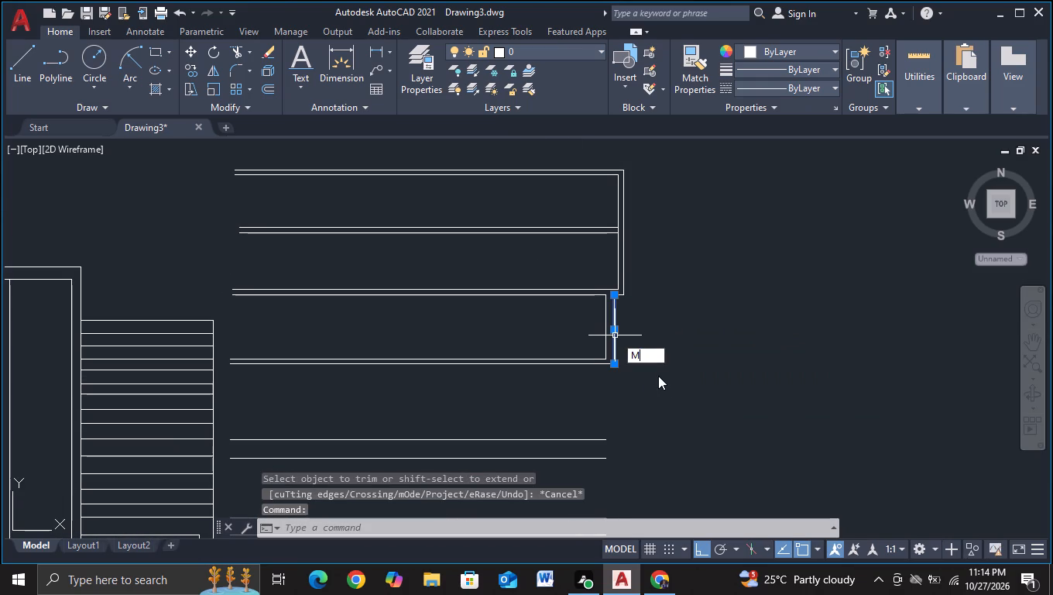
double_click(661, 373)
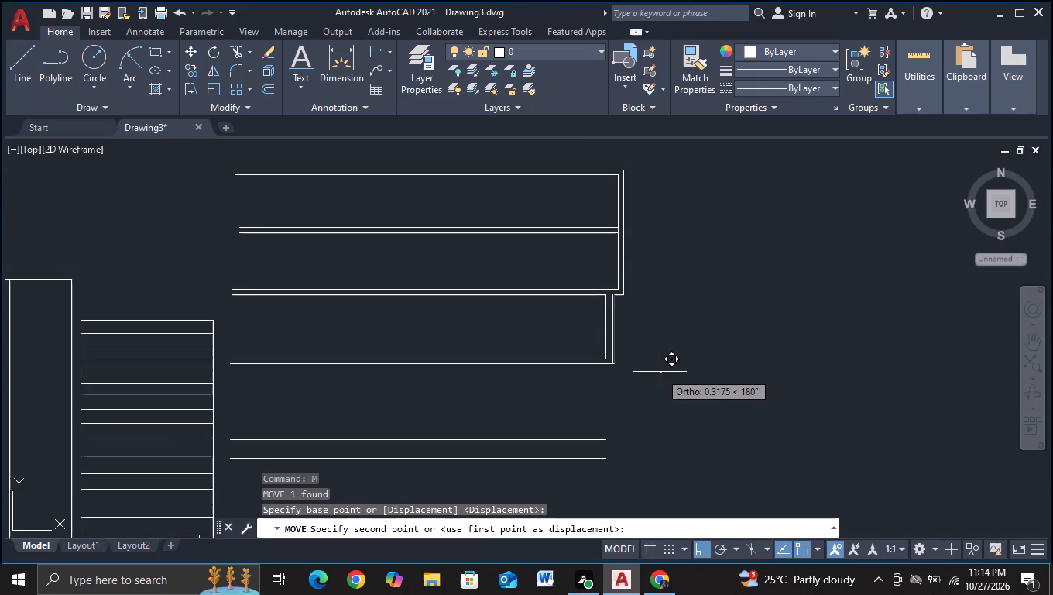
scroll(660, 372, up, 1)
click(657, 373)
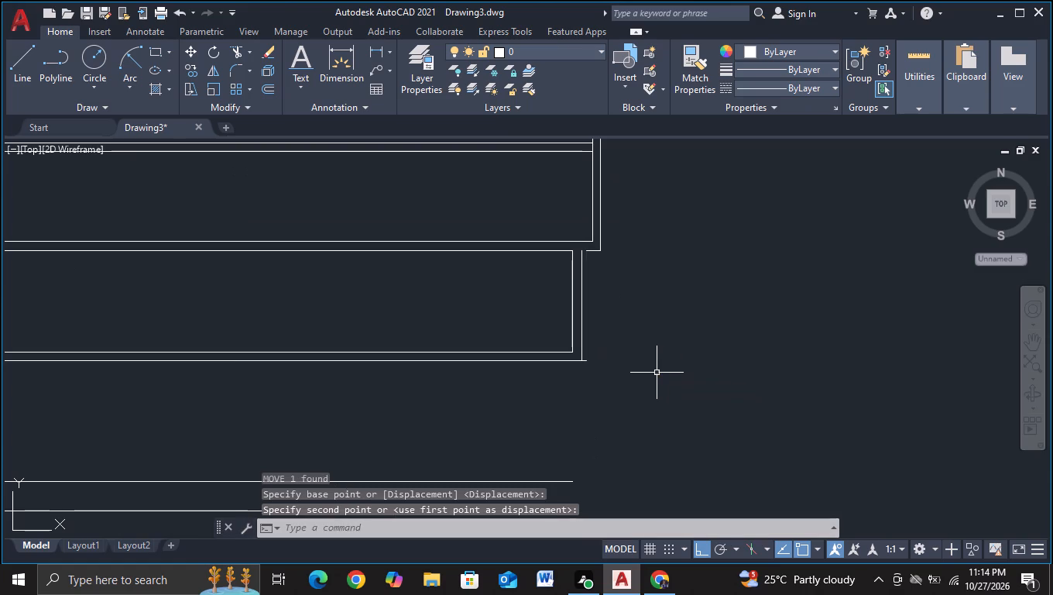
key(Escape)
Close the corners at the moved vertical by extending the short edge above to it and trimming the bottom line's overhang.
key(e)
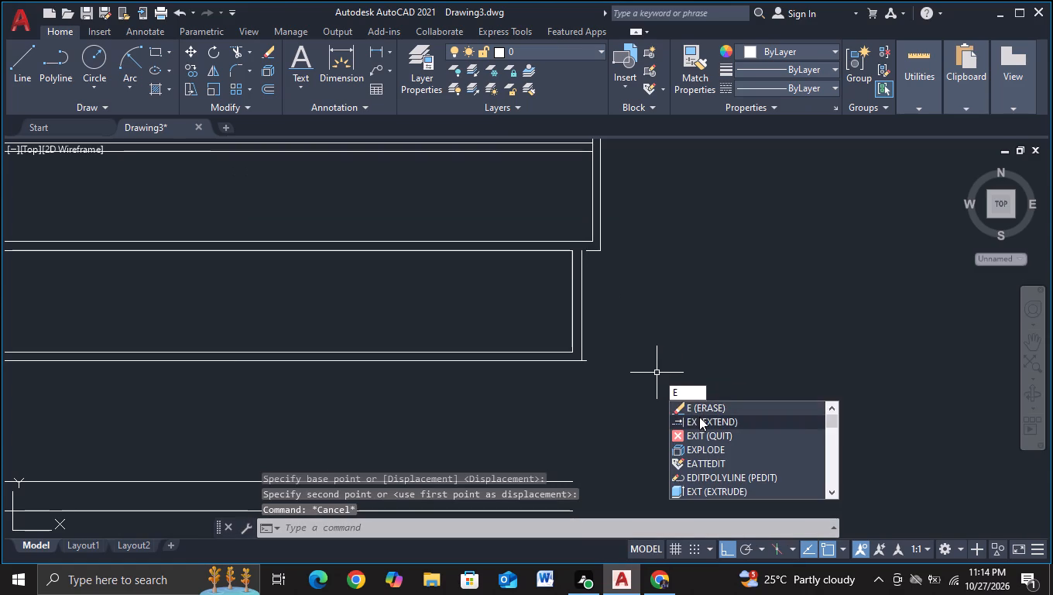
click(699, 417)
click(585, 253)
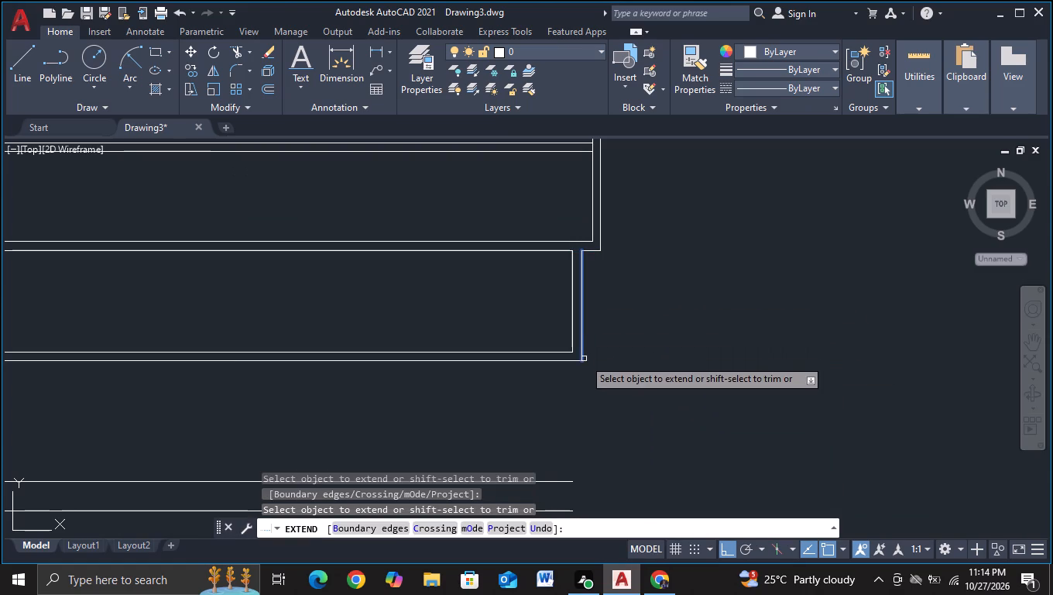
key(Escape)
click(228, 46)
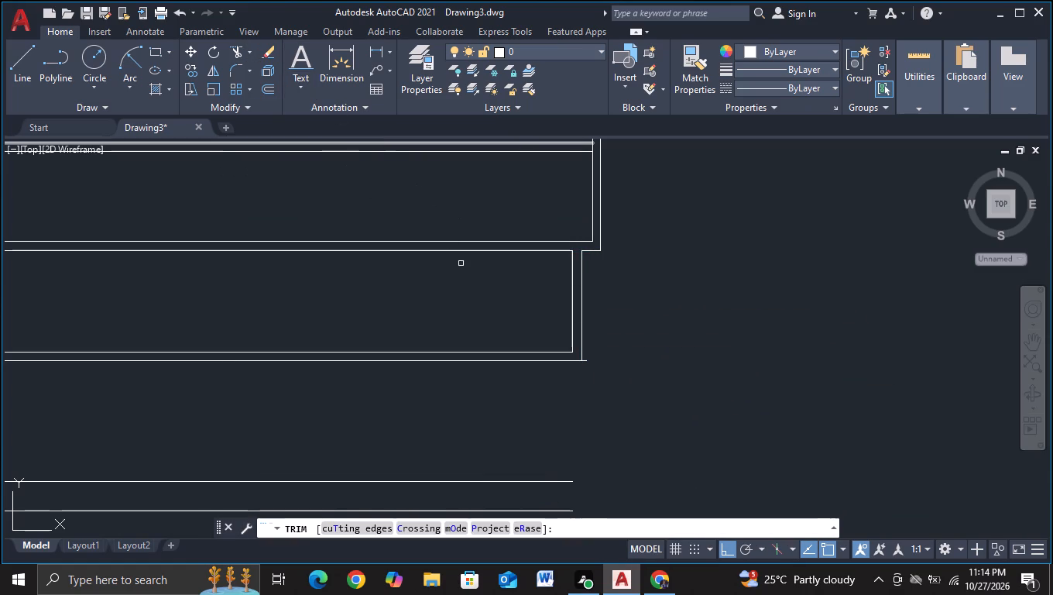
click(588, 362)
key(Escape)
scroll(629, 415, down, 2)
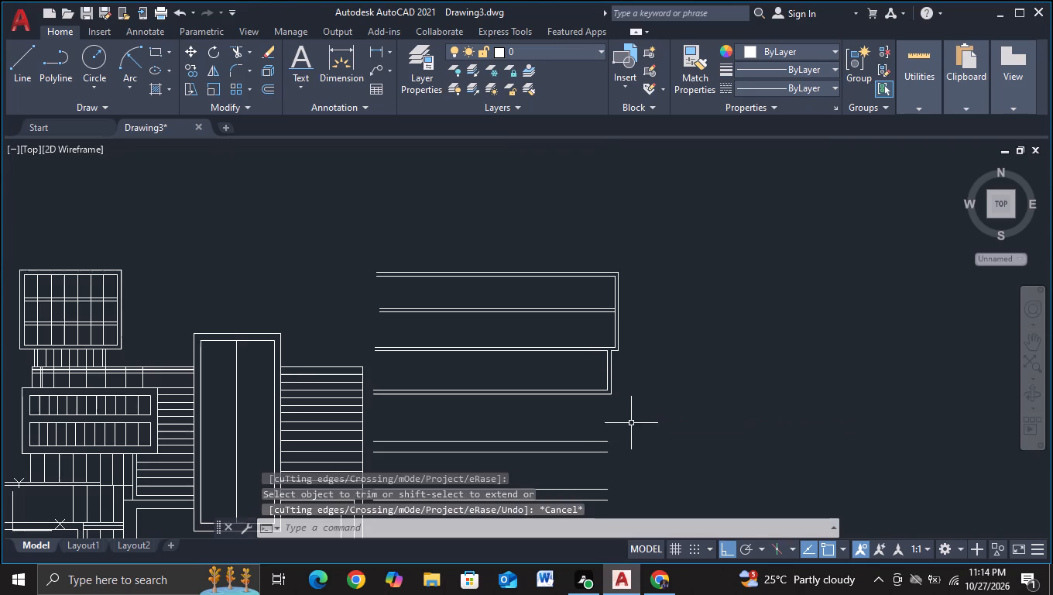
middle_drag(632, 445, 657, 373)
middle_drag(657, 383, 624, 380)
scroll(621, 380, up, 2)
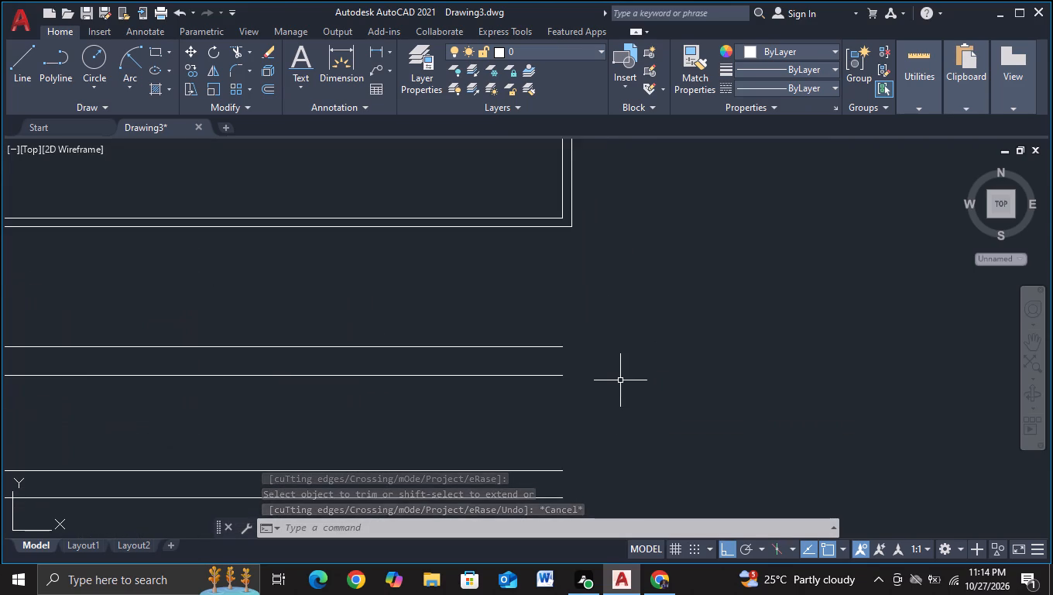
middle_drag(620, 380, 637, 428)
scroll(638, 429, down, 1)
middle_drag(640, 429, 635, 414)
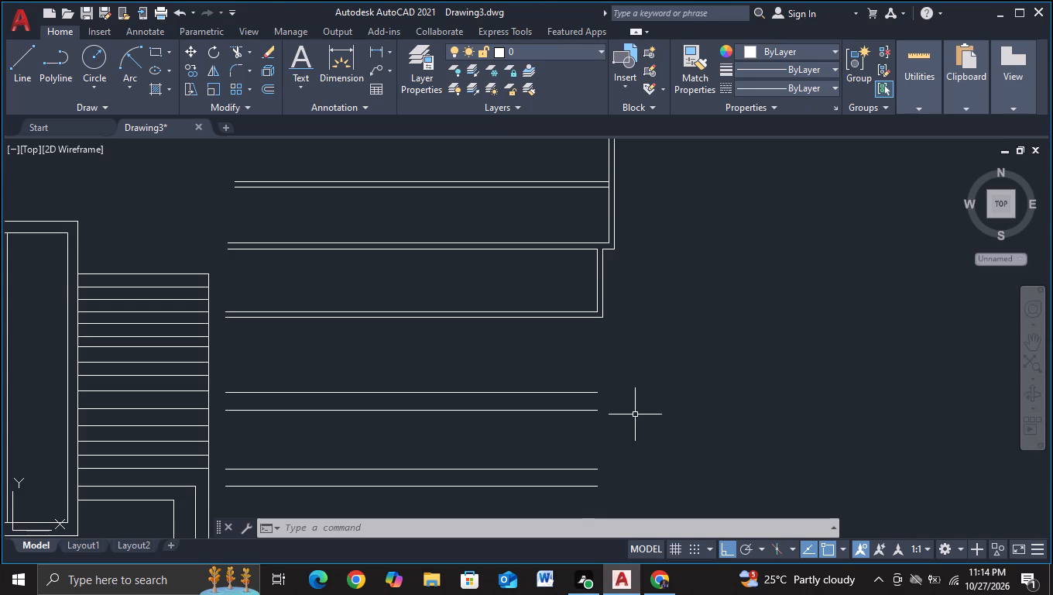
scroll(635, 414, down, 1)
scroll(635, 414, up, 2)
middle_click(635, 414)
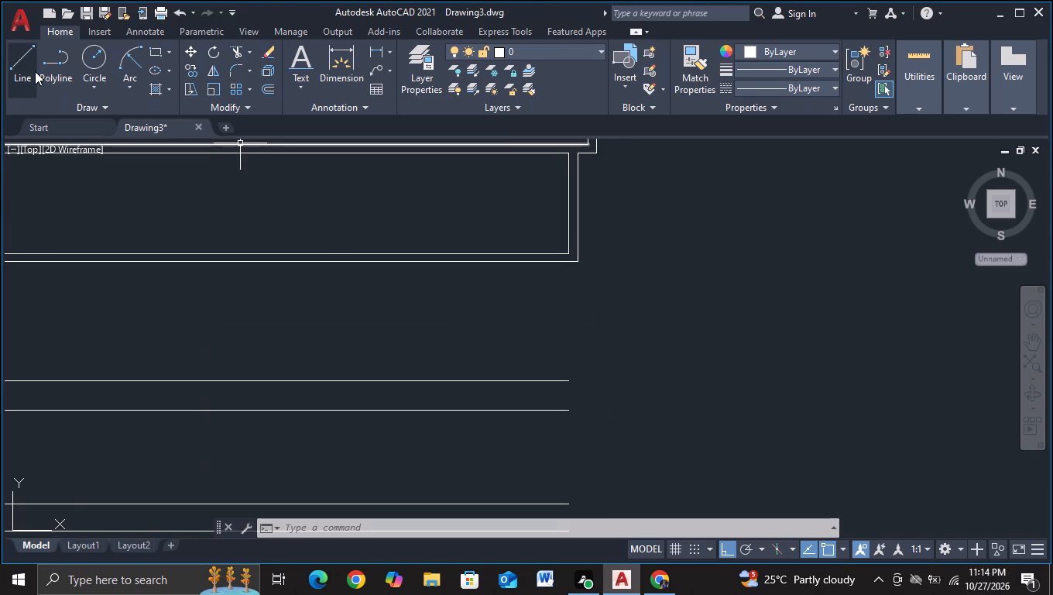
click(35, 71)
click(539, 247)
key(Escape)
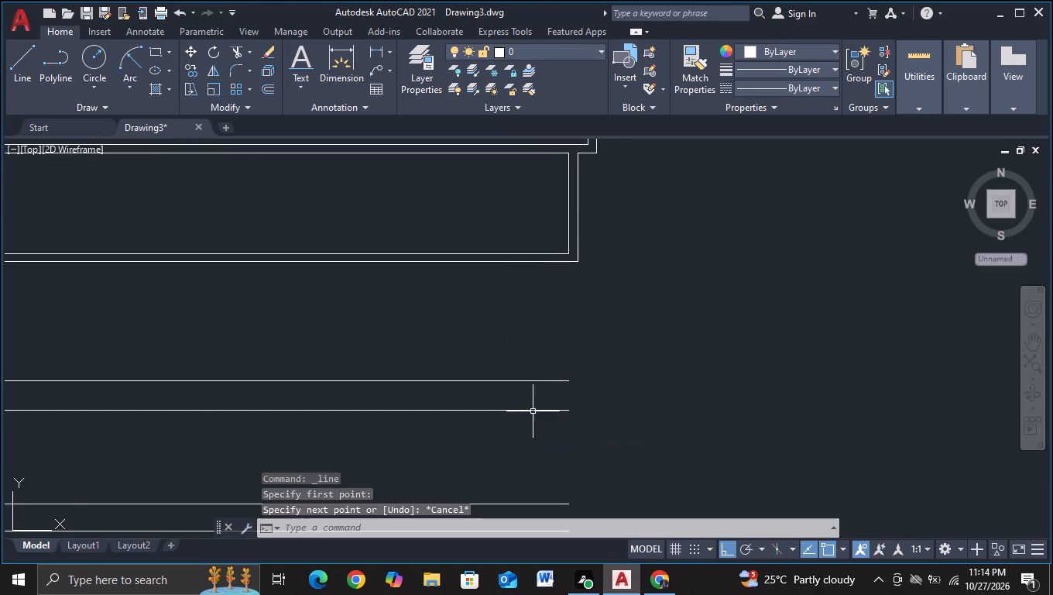
Draw a vertical from inside the middle box's lower outer corner down past the next line pair, and trim it at the box's bottom edge.
click(17, 63)
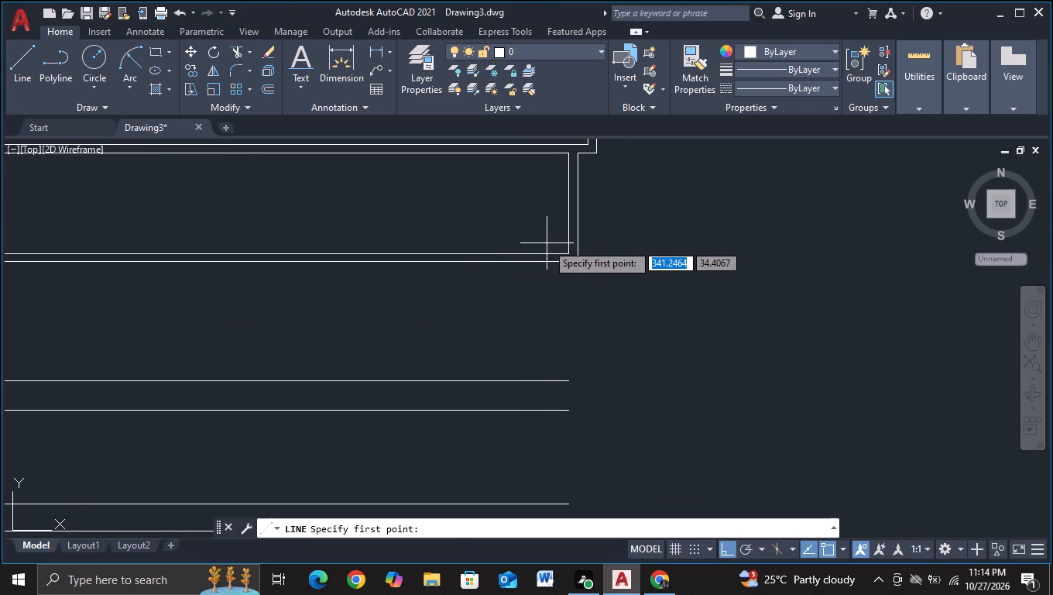
key(F3)
click(547, 243)
click(520, 451)
key(Escape)
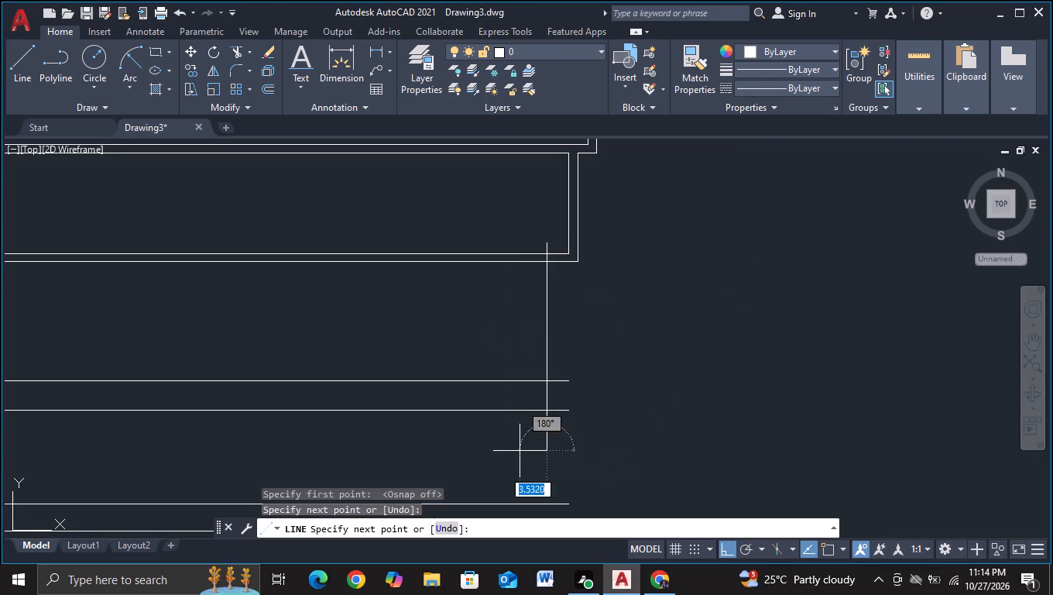
click(232, 51)
click(547, 247)
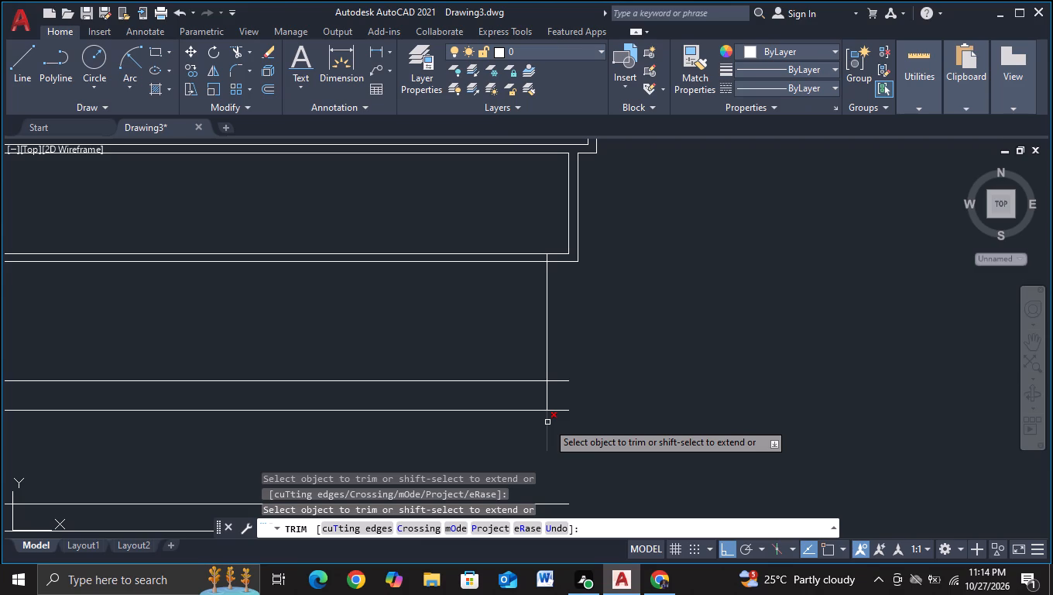
click(547, 257)
key(Escape)
Copy the new vertical a short distance outward to form a double-line edge under the middle box.
click(548, 290)
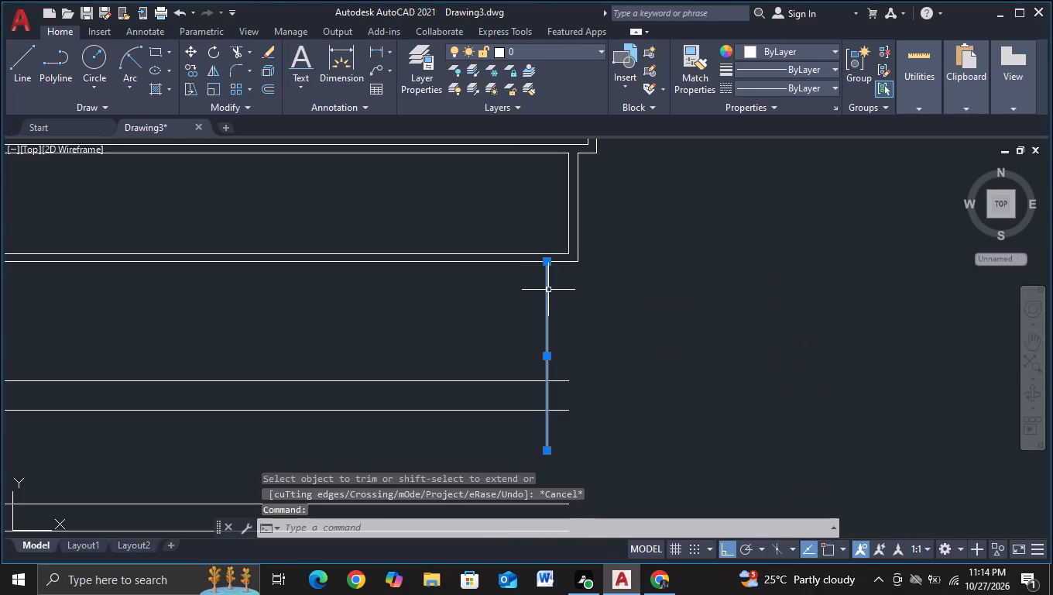
key(c)
double_click(619, 340)
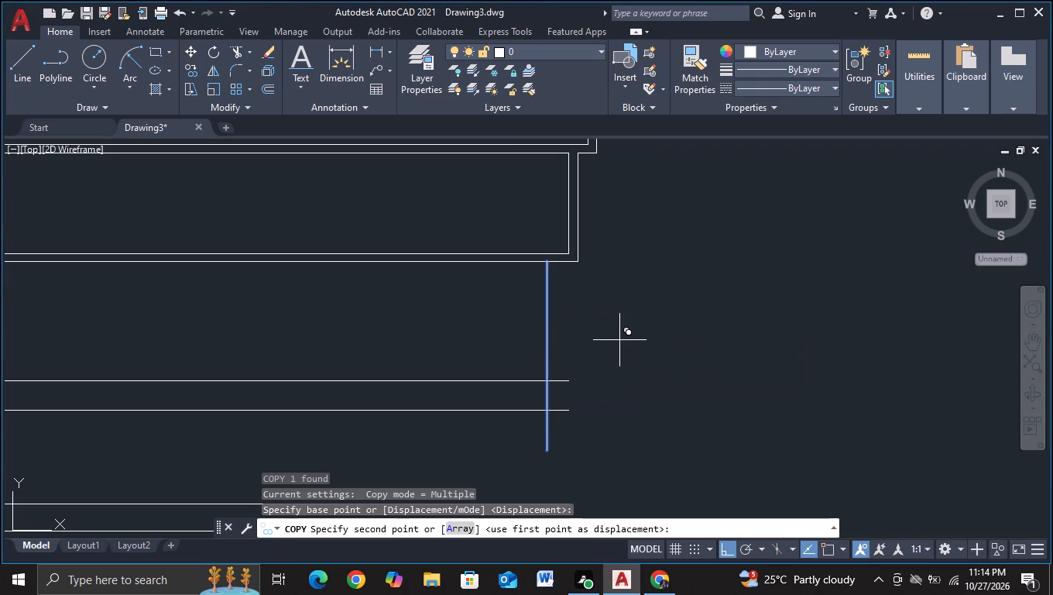
click(629, 340)
key(Escape)
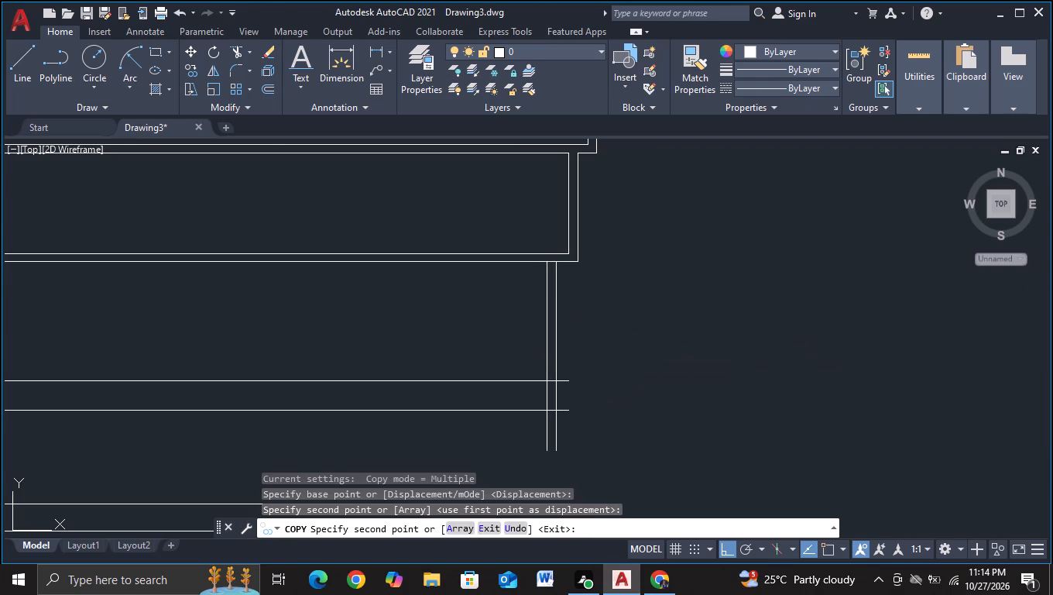
Trim the middle box's bottom edge between the two verticals, and cut the line pair below back to the inner vertical.
click(234, 50)
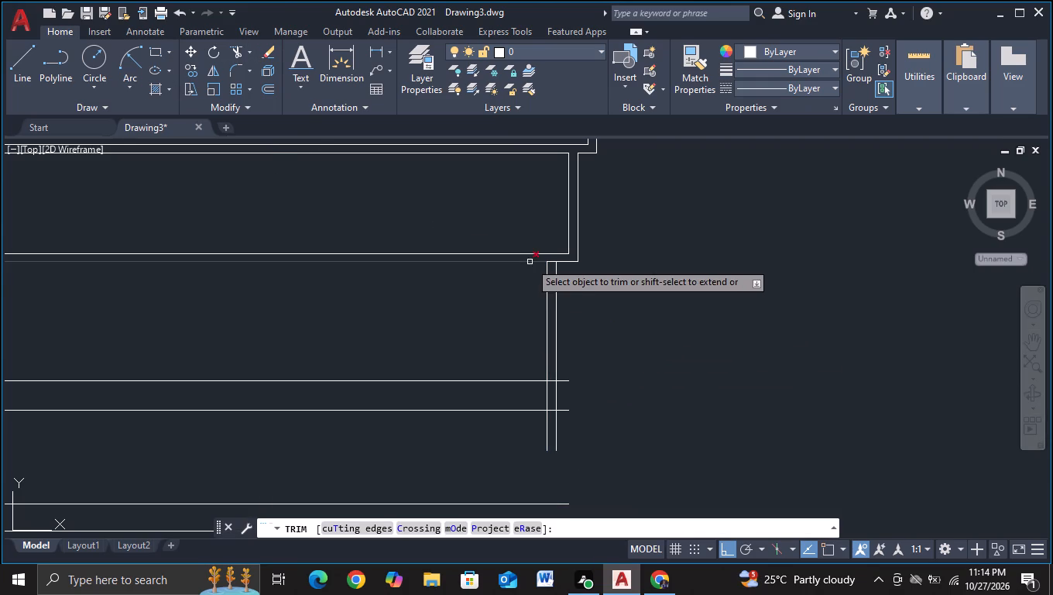
click(553, 262)
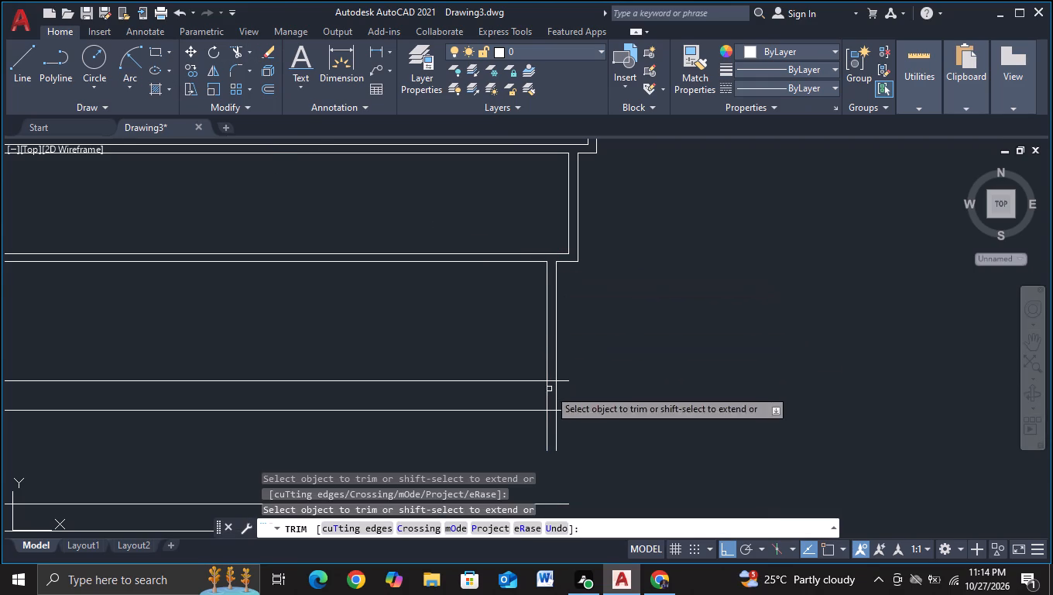
click(553, 380)
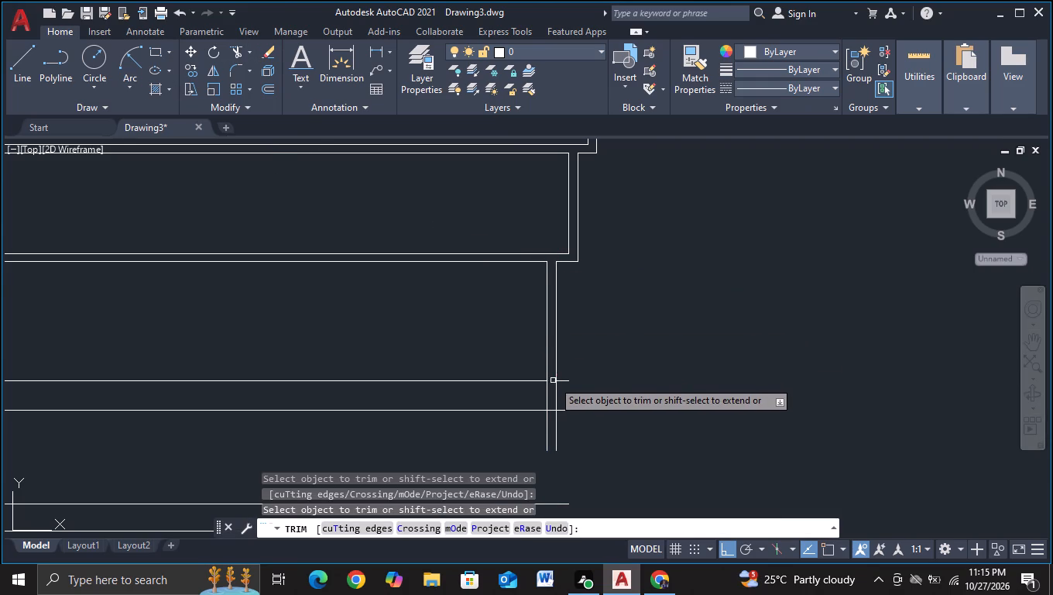
click(550, 410)
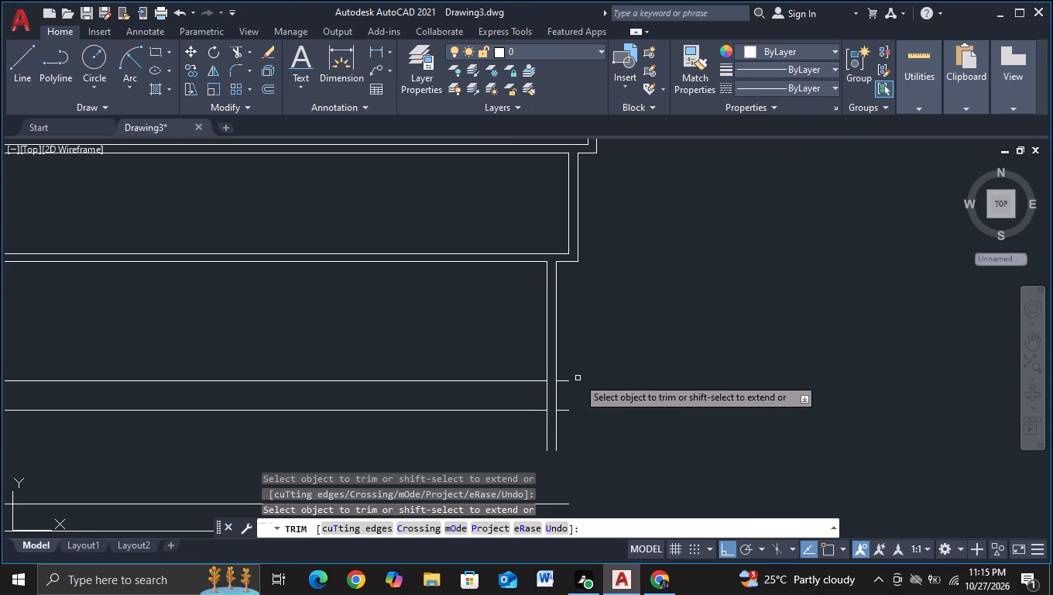
click(566, 371)
click(564, 416)
click(533, 432)
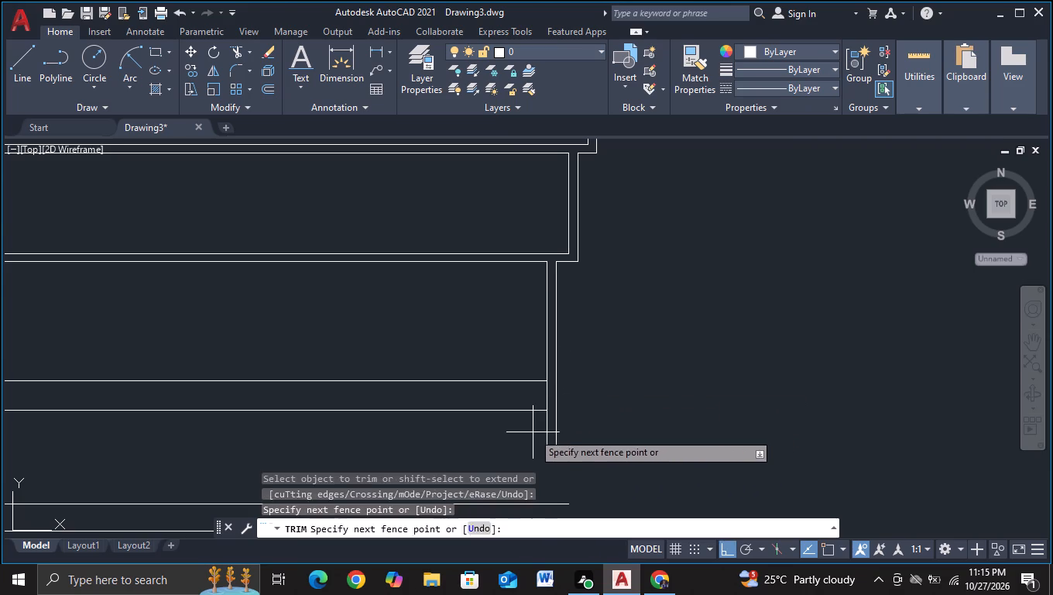
key(Escape)
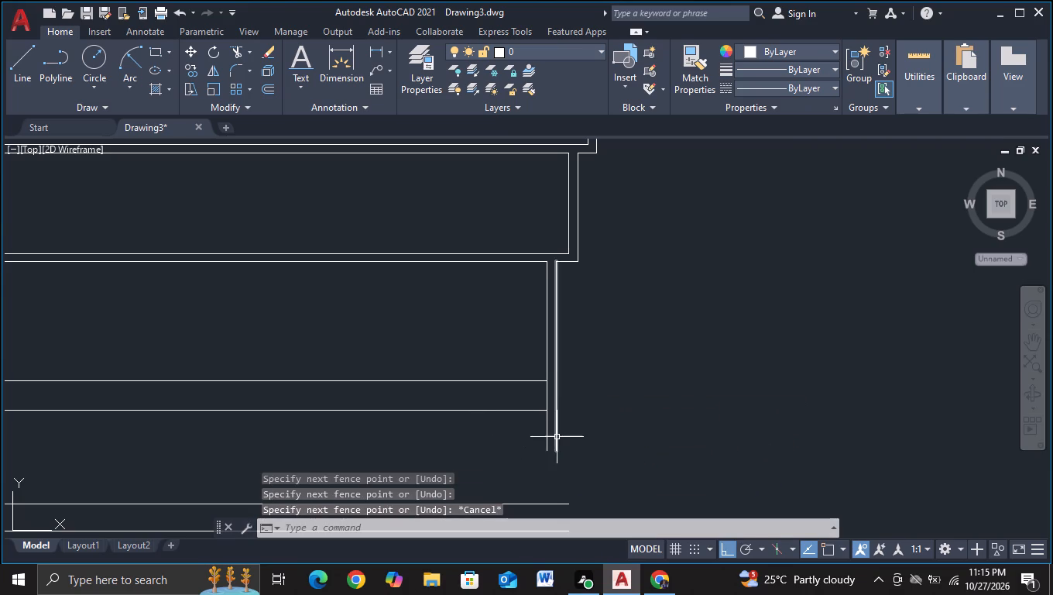
Extend the pair's lower line outward with a new line from the inner vertical, and trim all overhangs to close the outer corner.
click(36, 68)
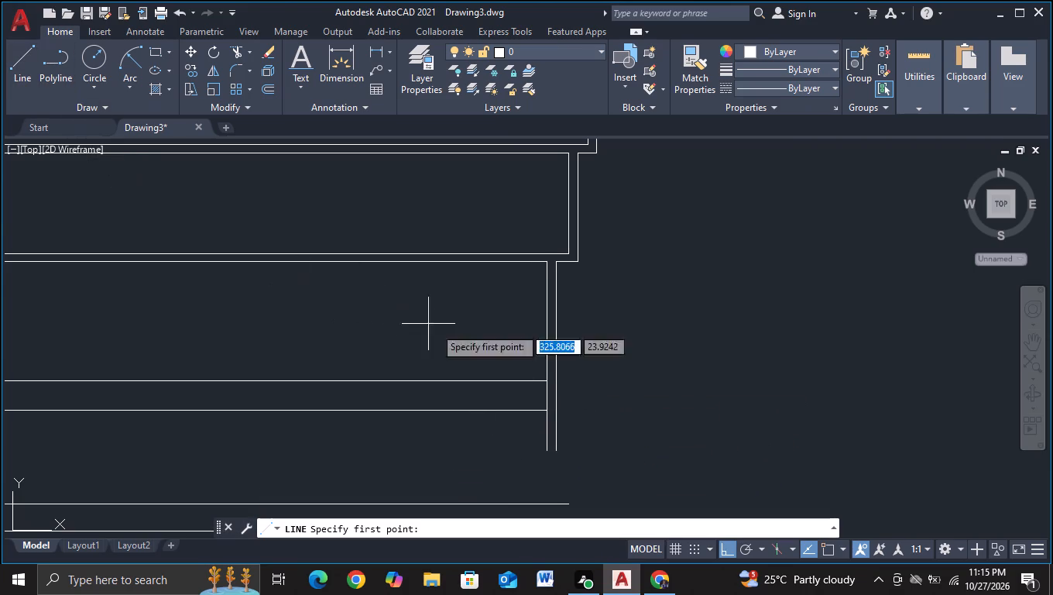
key(F3)
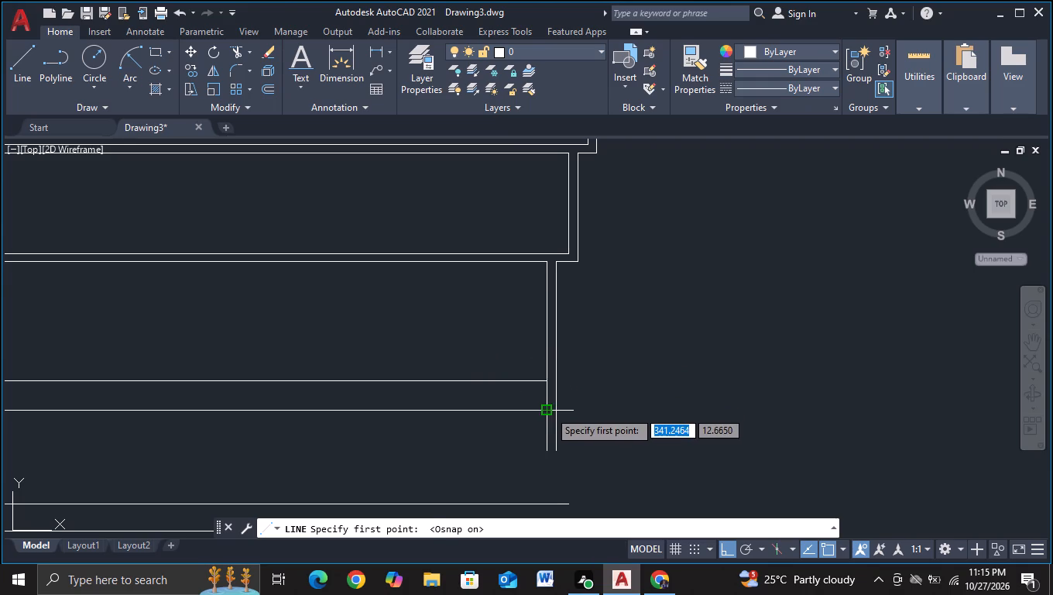
click(549, 411)
click(622, 429)
key(Escape)
click(228, 51)
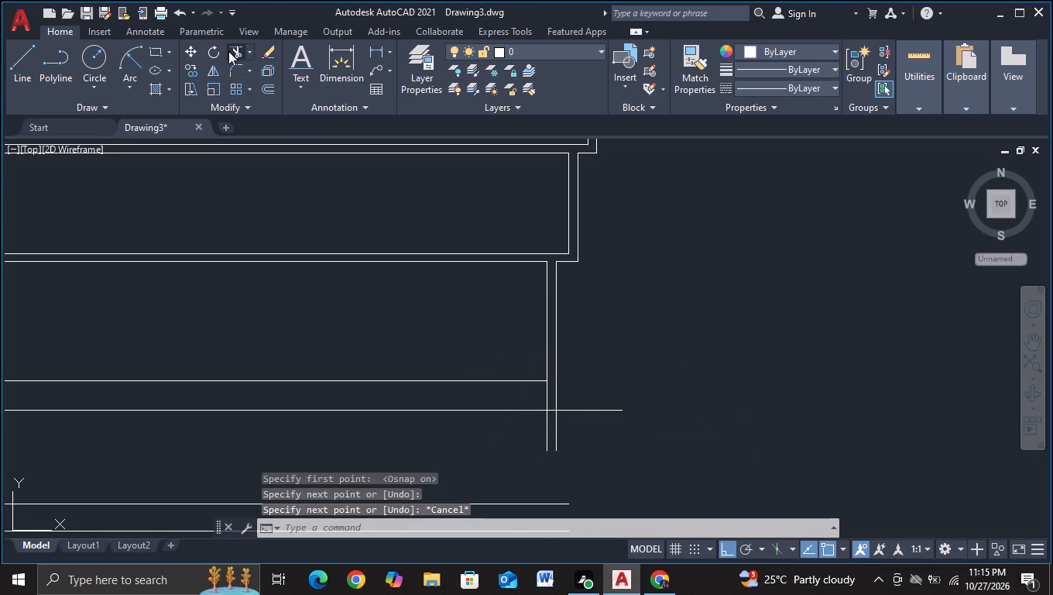
click(523, 435)
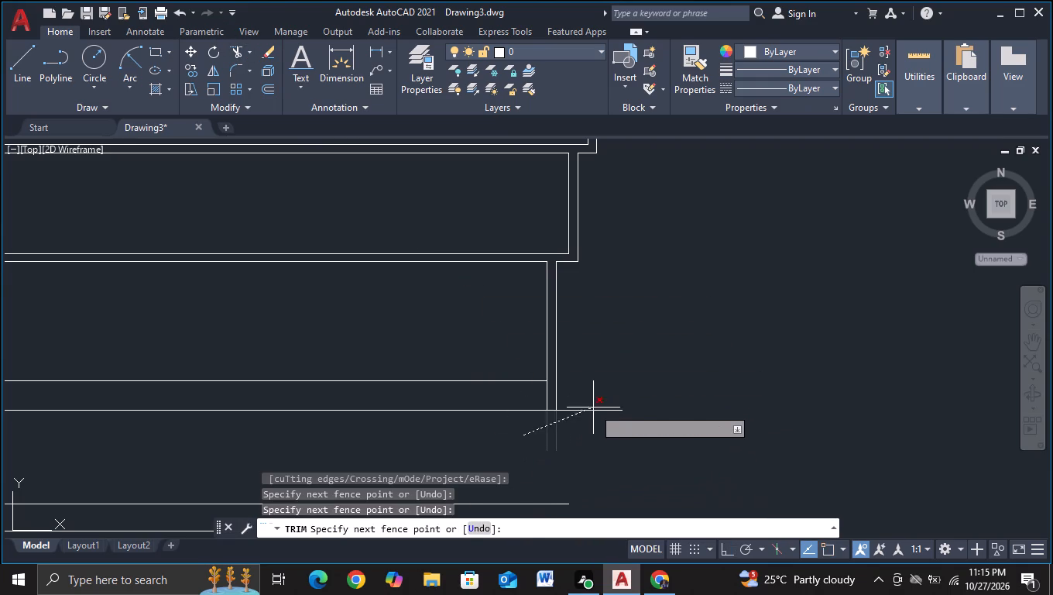
click(601, 397)
key(Escape)
Move the entire tiered volume, including the separate line pair beneath it, a short distance straight up.
scroll(503, 422, down, 2)
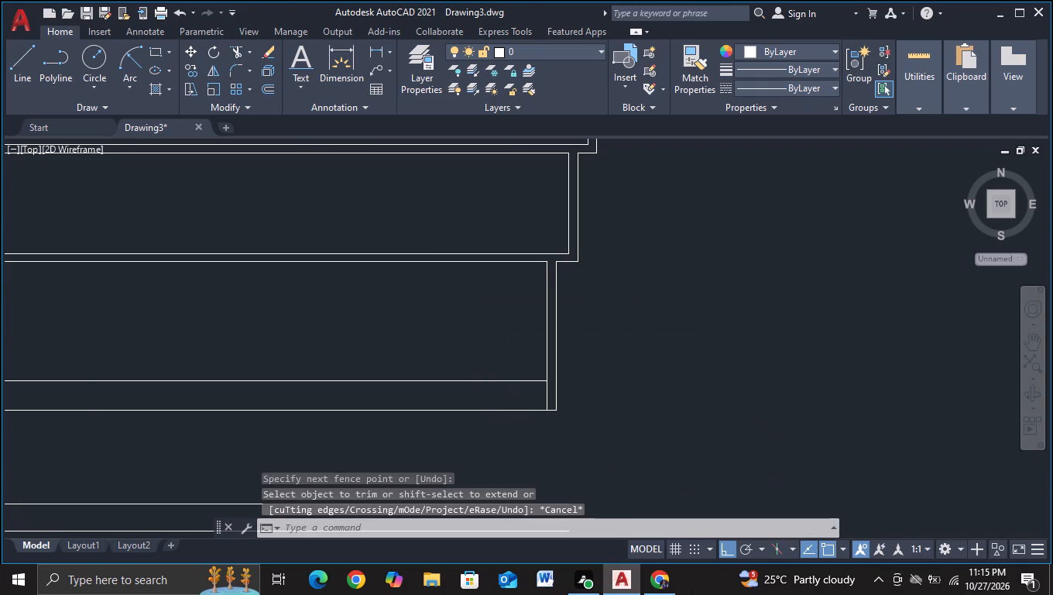
middle_drag(506, 440, 584, 377)
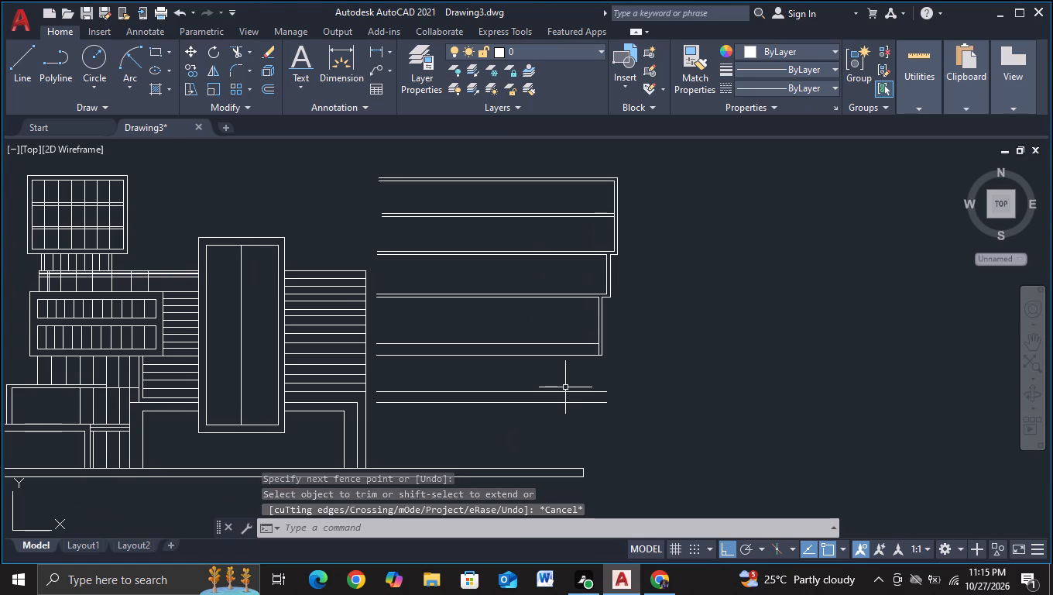
scroll(565, 387, up, 1)
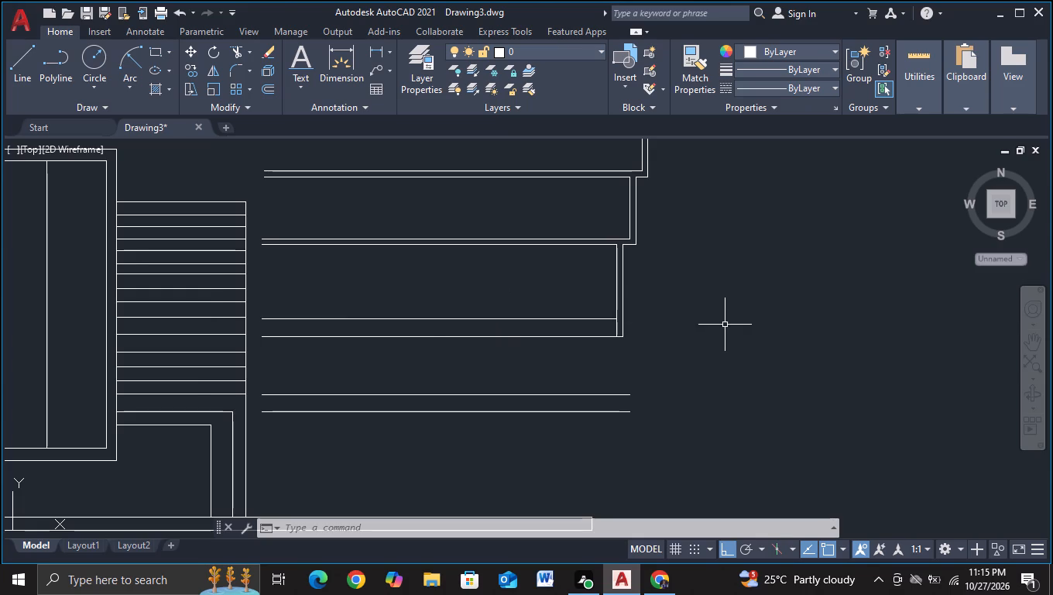
scroll(721, 331, down, 1)
middle_drag(719, 333, 665, 352)
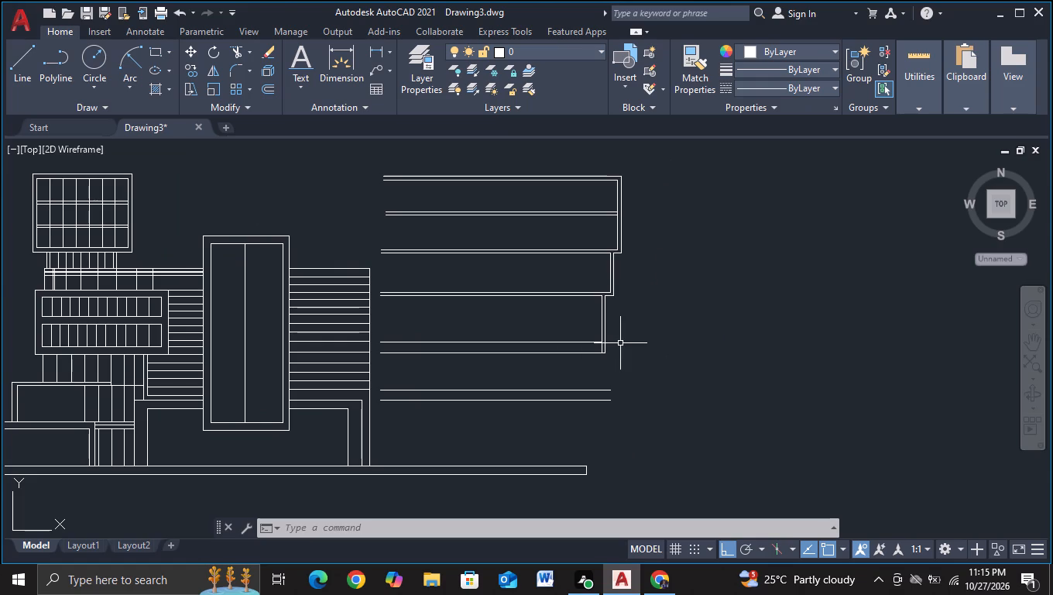
middle_drag(630, 389, 649, 346)
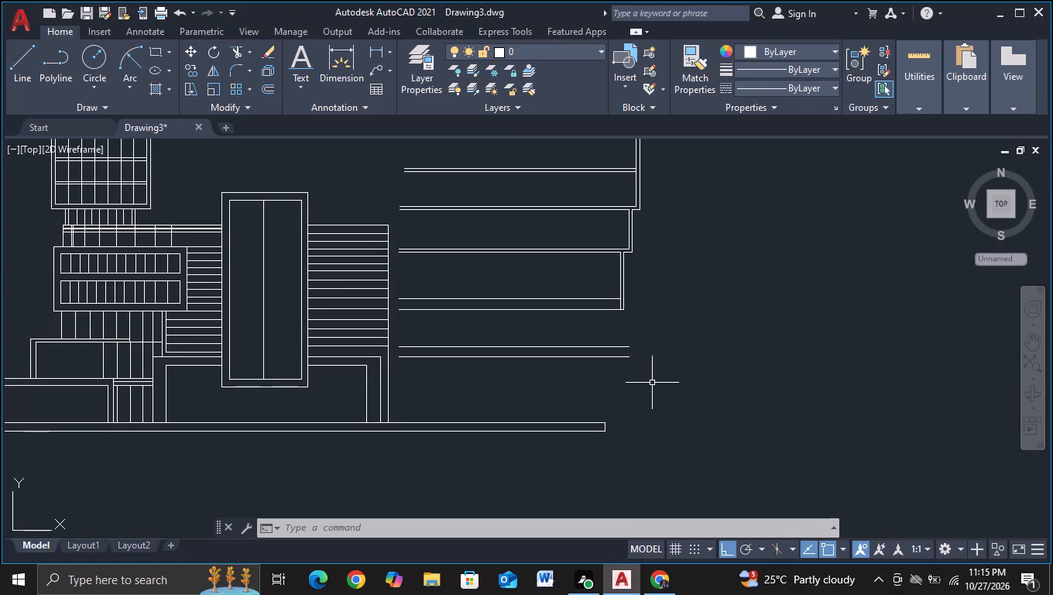
middle_drag(678, 343, 667, 388)
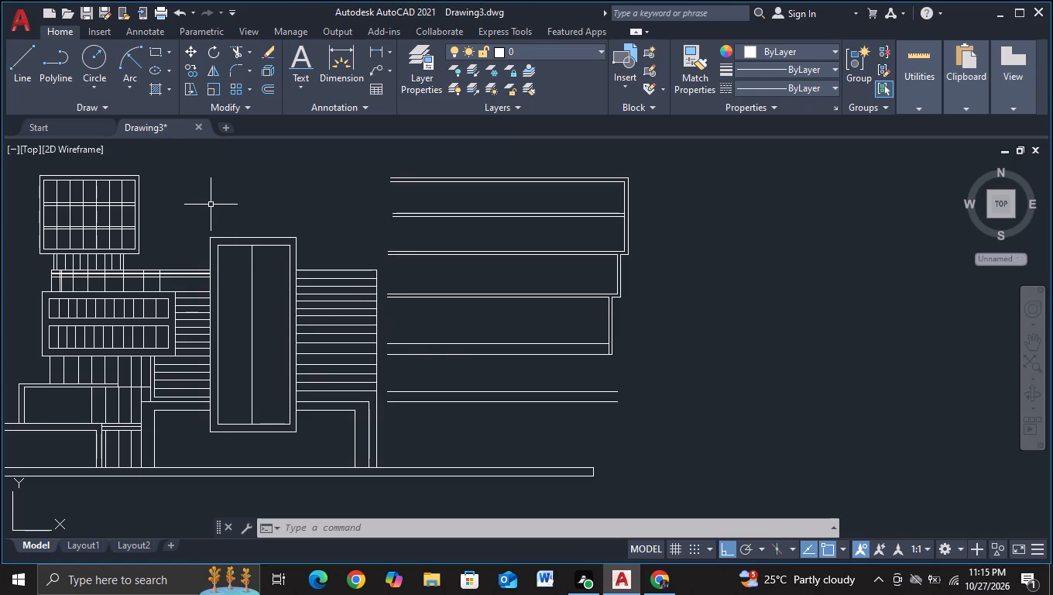
click(380, 161)
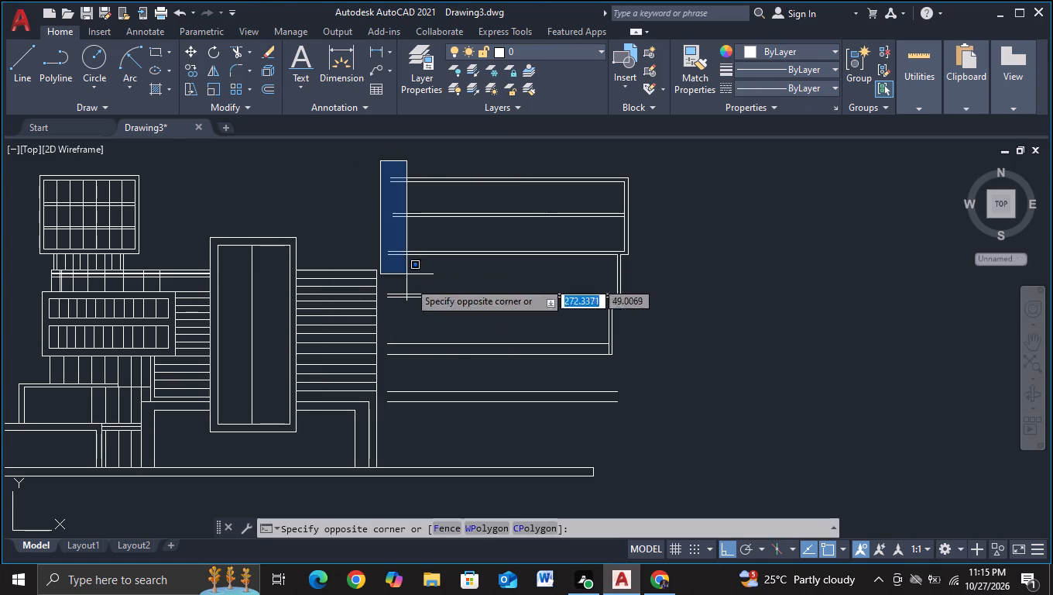
click(658, 423)
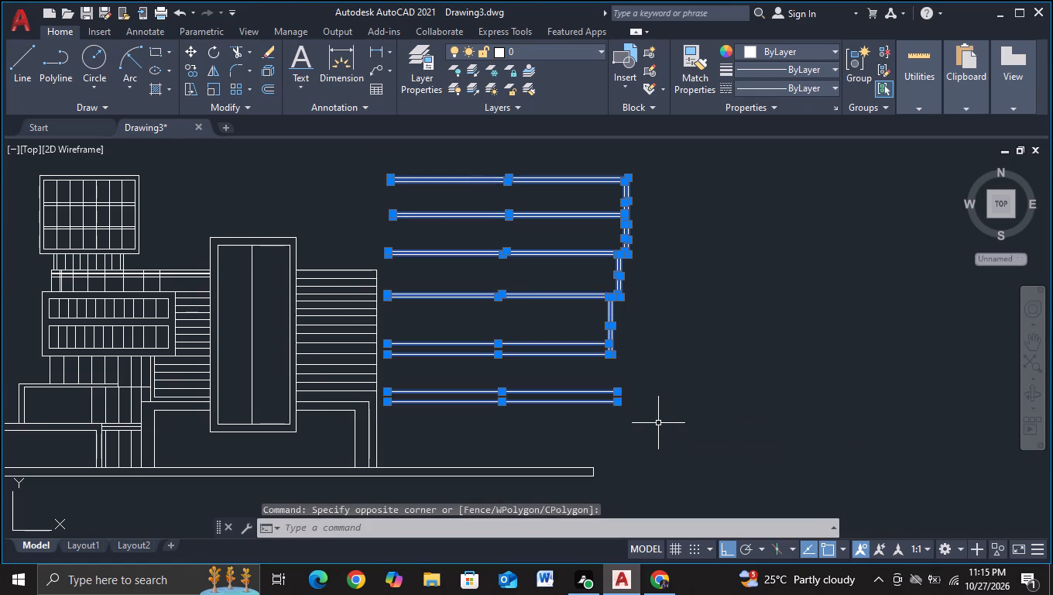
key(m)
double_click(688, 456)
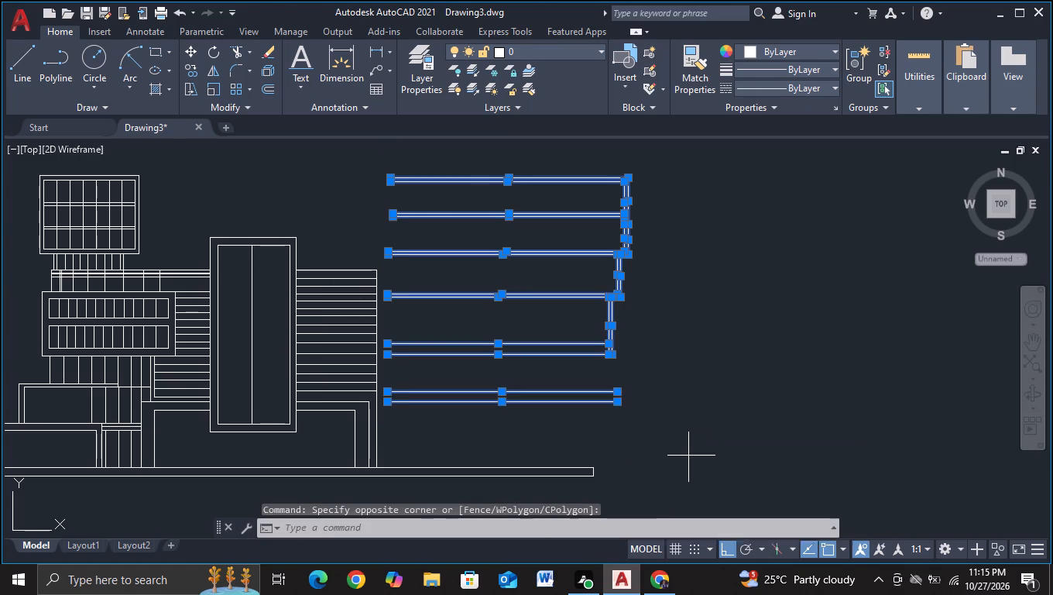
click(683, 442)
key(Escape)
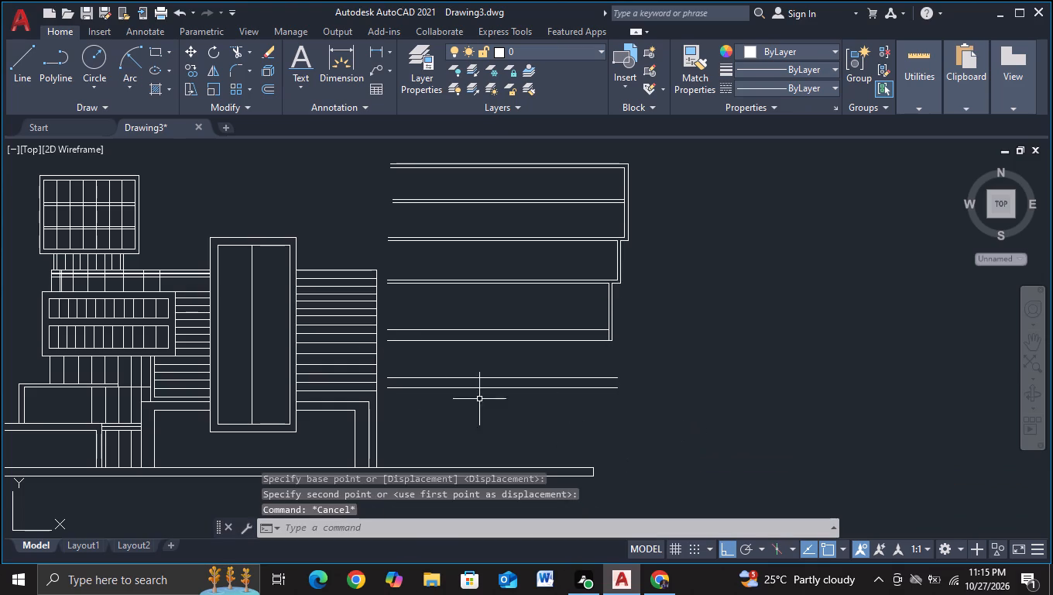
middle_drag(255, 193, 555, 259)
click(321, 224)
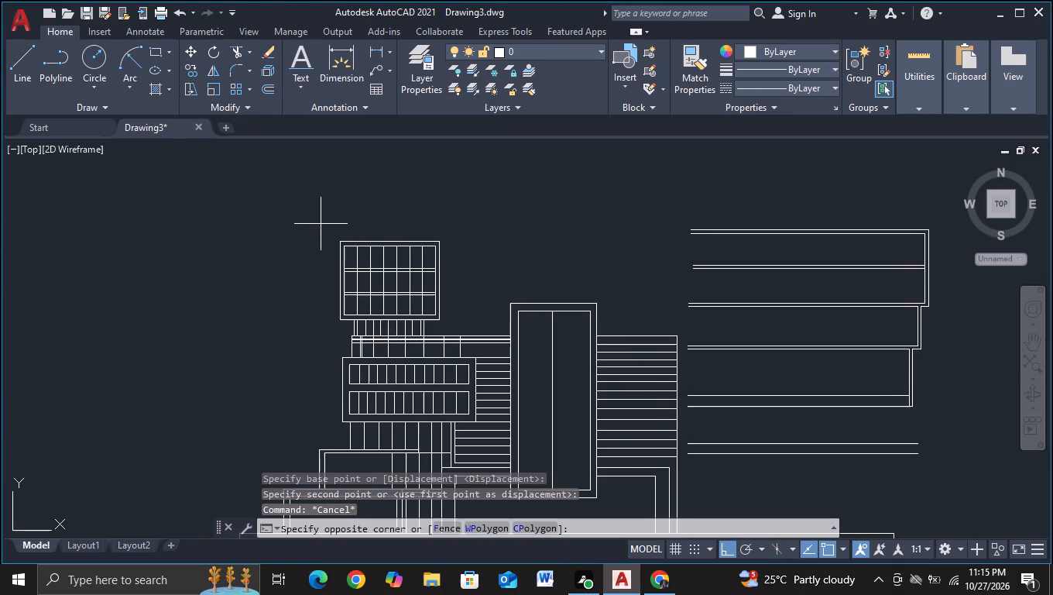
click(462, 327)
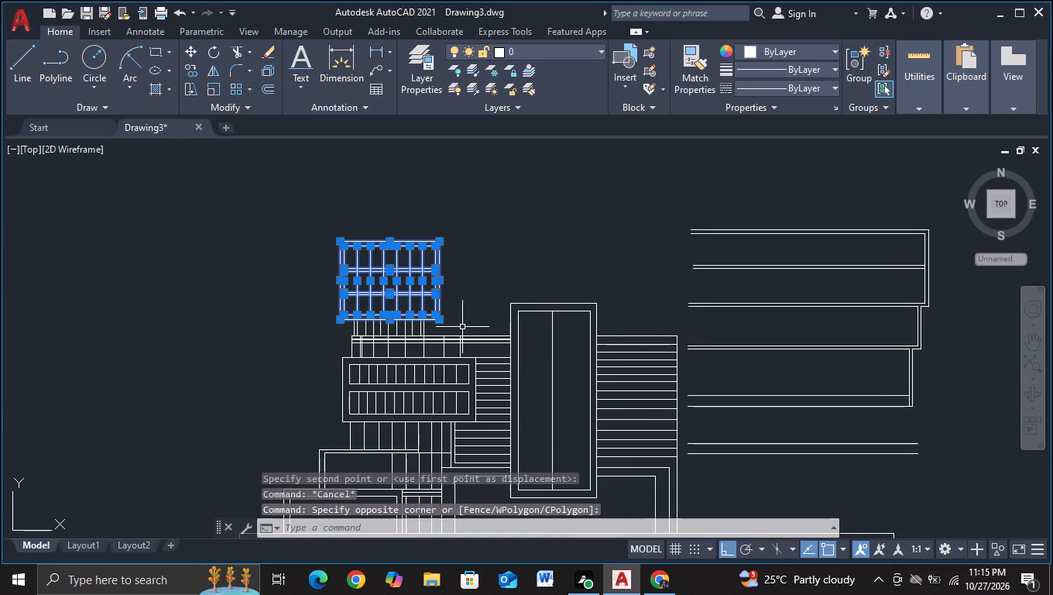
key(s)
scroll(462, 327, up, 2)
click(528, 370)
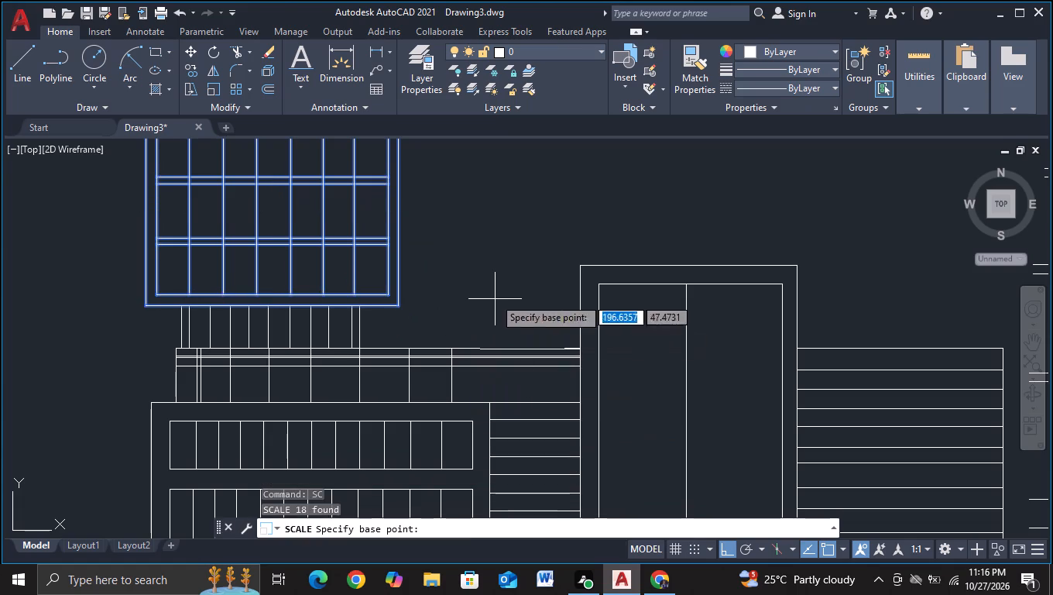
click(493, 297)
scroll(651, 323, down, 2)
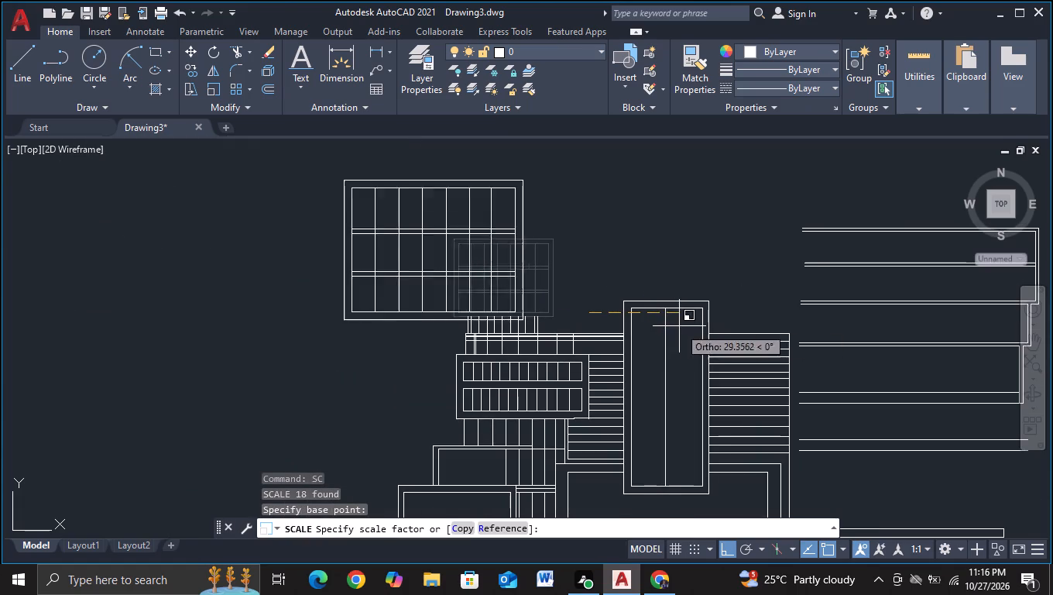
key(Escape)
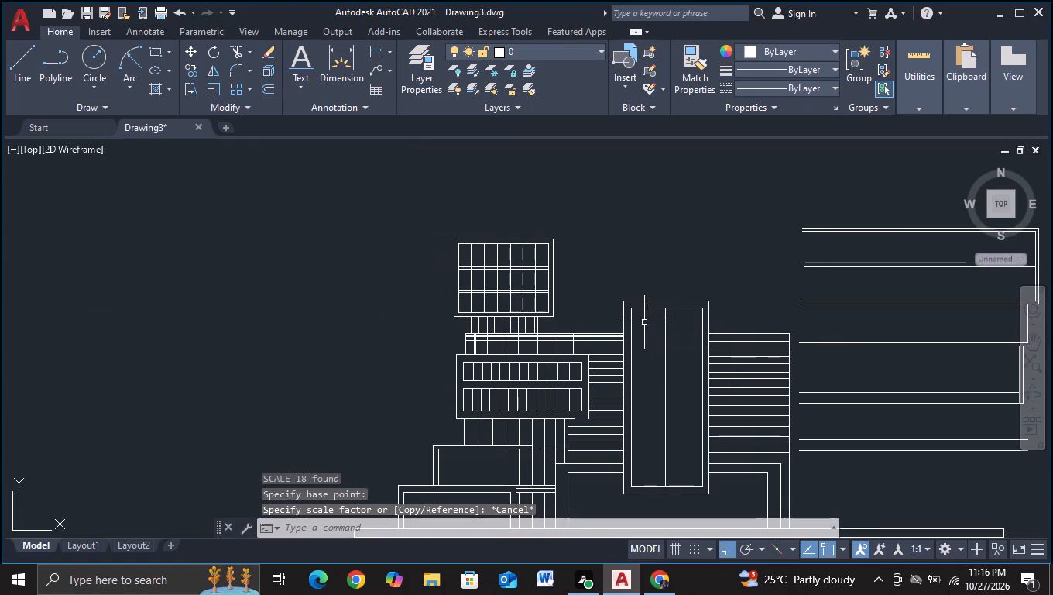
Scale up the gridded top block, including its frame and all inner grid lines, from a base point just beside its lower corner.
click(427, 221)
scroll(568, 317, up, 2)
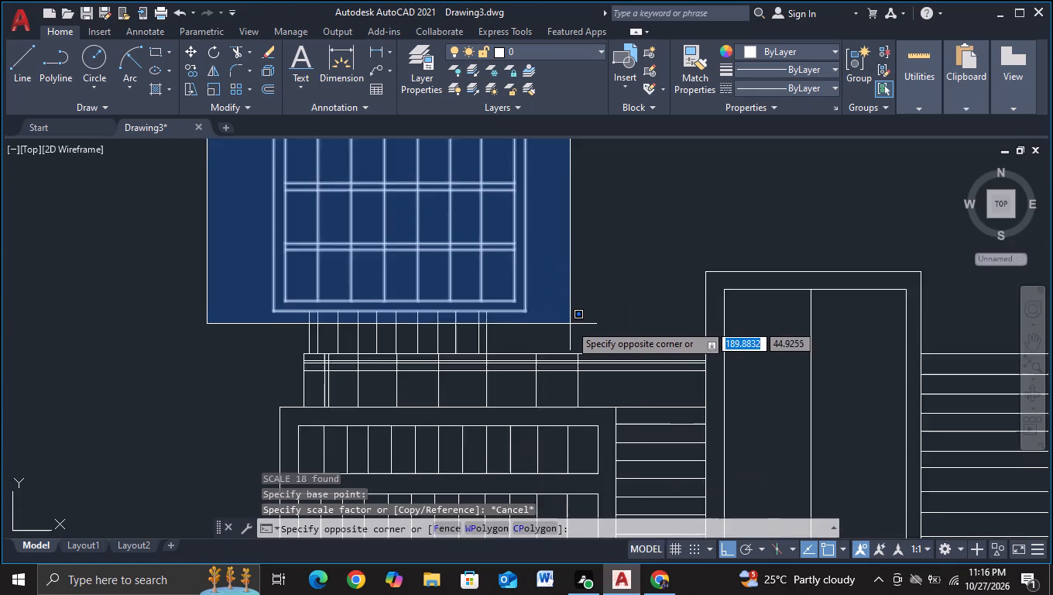
scroll(570, 324, up, 1)
click(568, 314)
key(s)
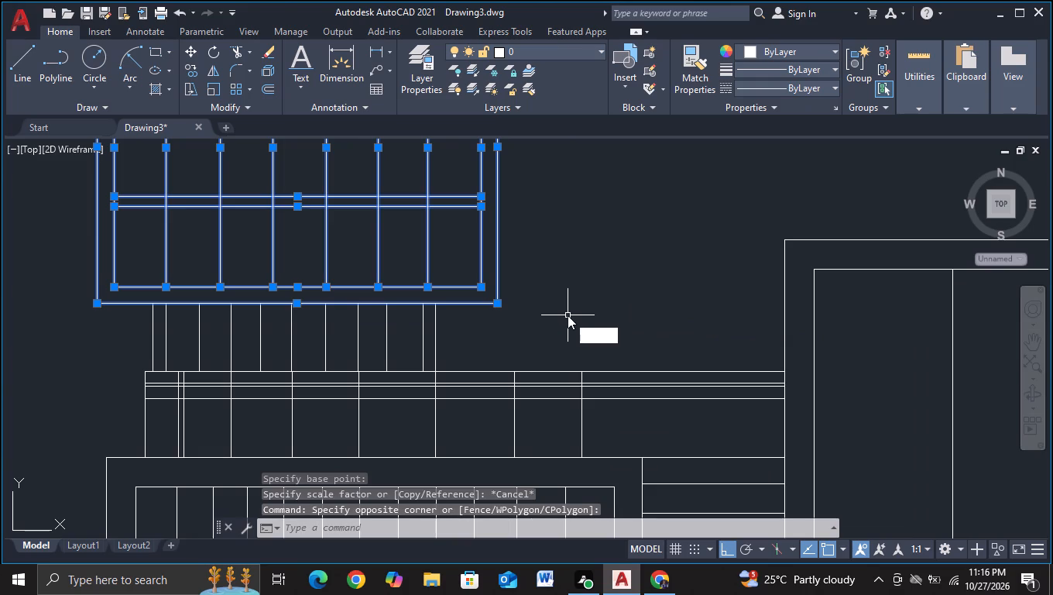
click(595, 359)
click(577, 304)
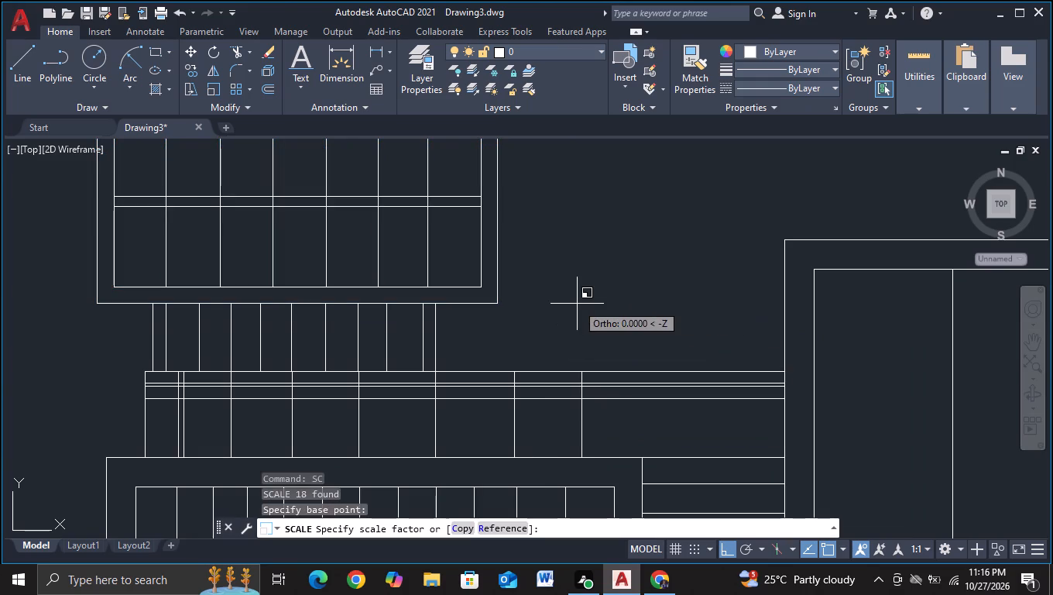
scroll(643, 318, down, 2)
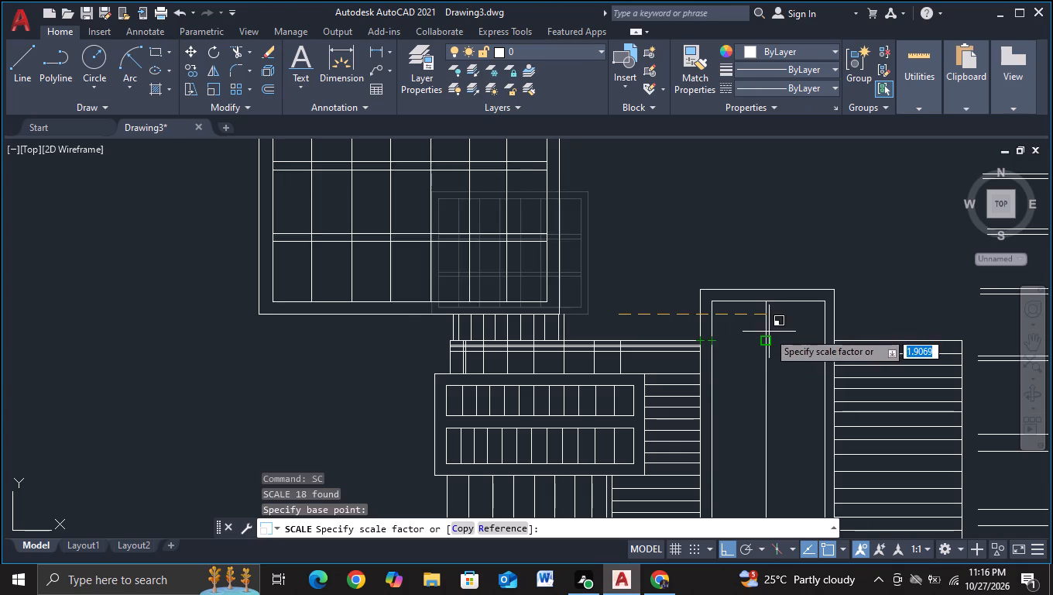
scroll(736, 338, up, 2)
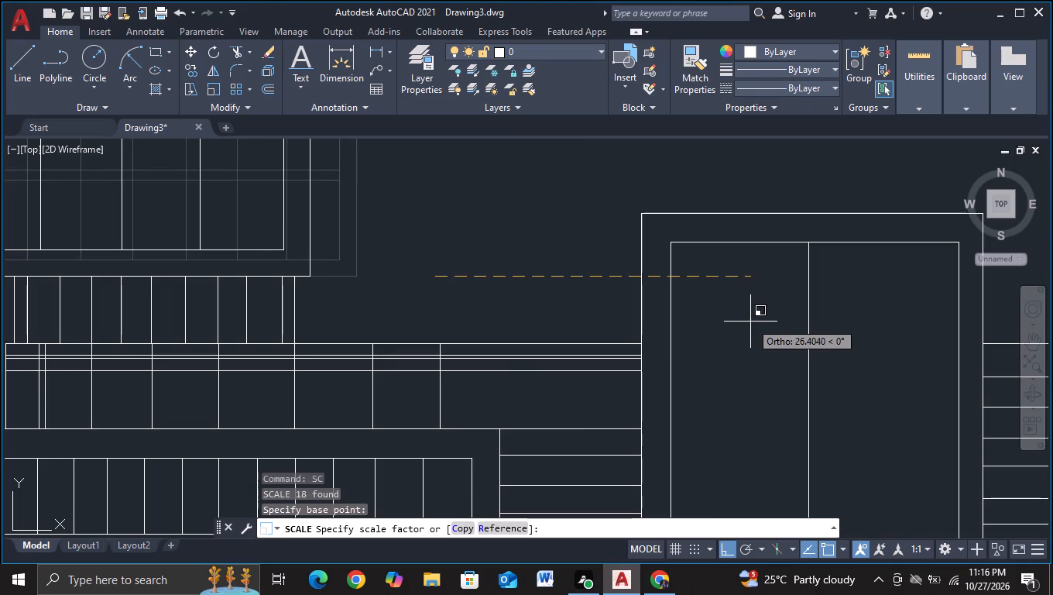
click(750, 322)
scroll(750, 322, down, 2)
middle_drag(633, 304, 639, 382)
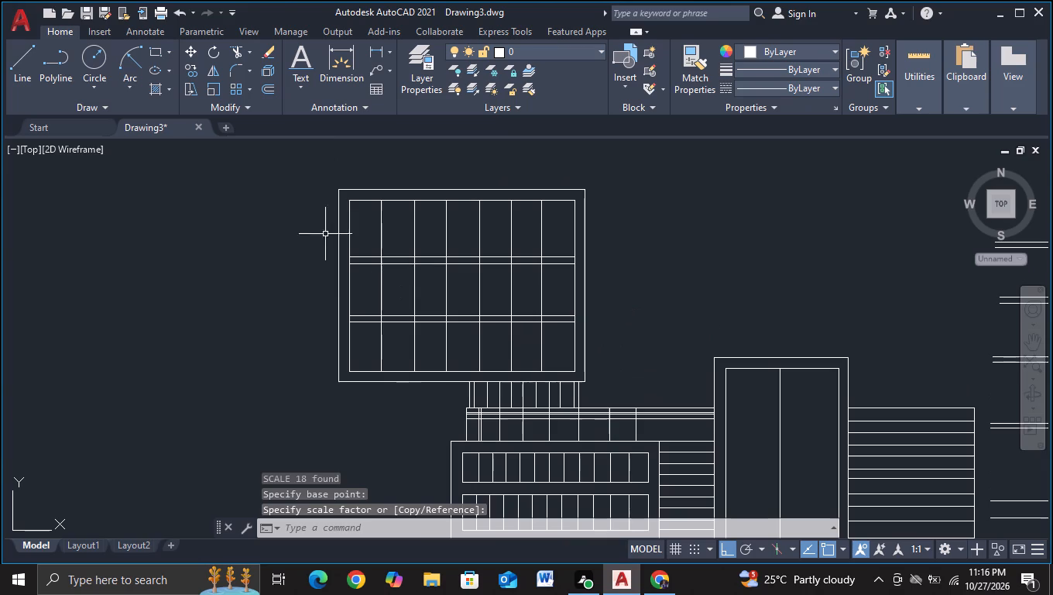
Move the enlarged gridded top block about 13.8 units horizontally toward the central tower, over its row of supports.
click(328, 171)
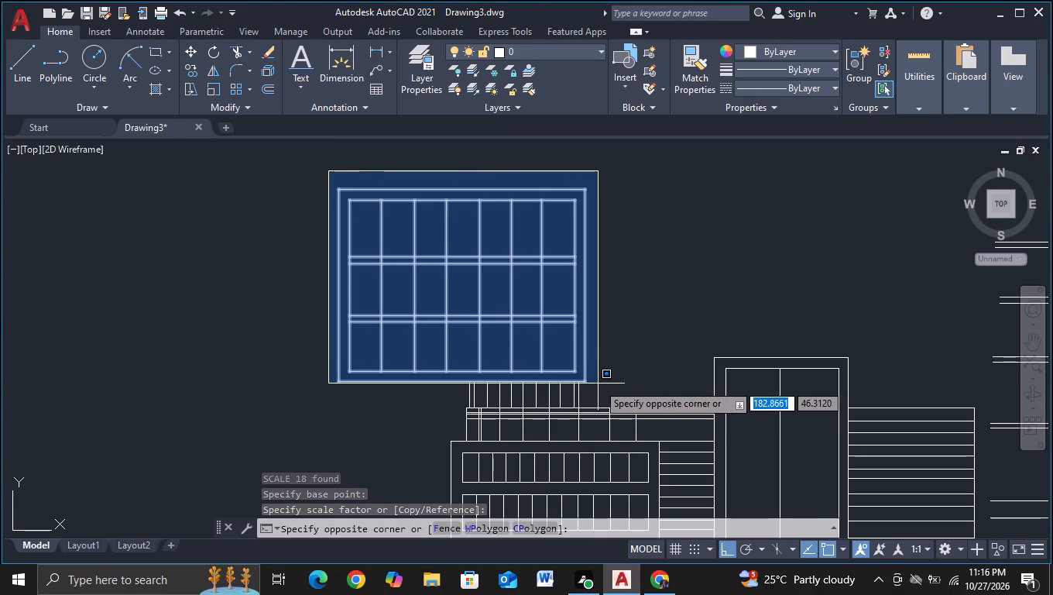
click(598, 387)
key(m)
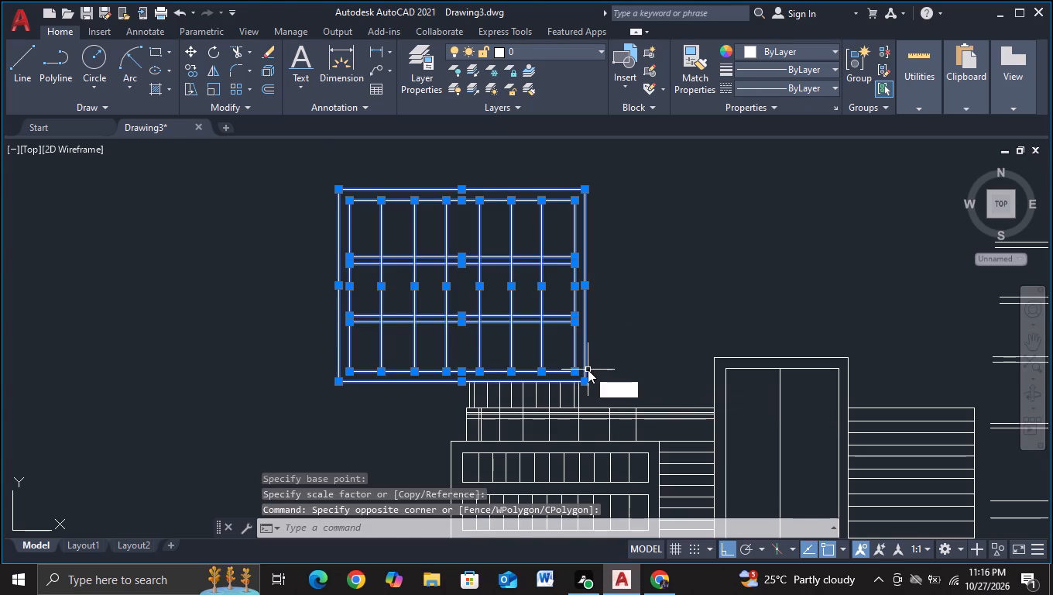
click(664, 400)
click(611, 295)
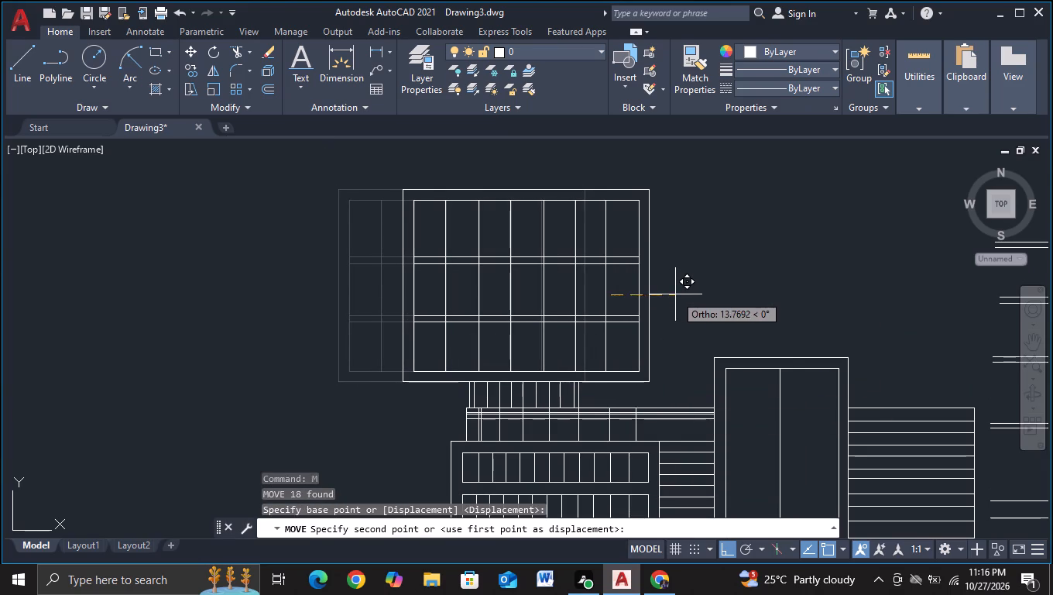
click(675, 294)
key(Escape)
Examine the overall elevation, from the gridded top block across the central tower to the tiered volume and ground line.
scroll(692, 290, down, 1)
middle_drag(723, 283, 604, 286)
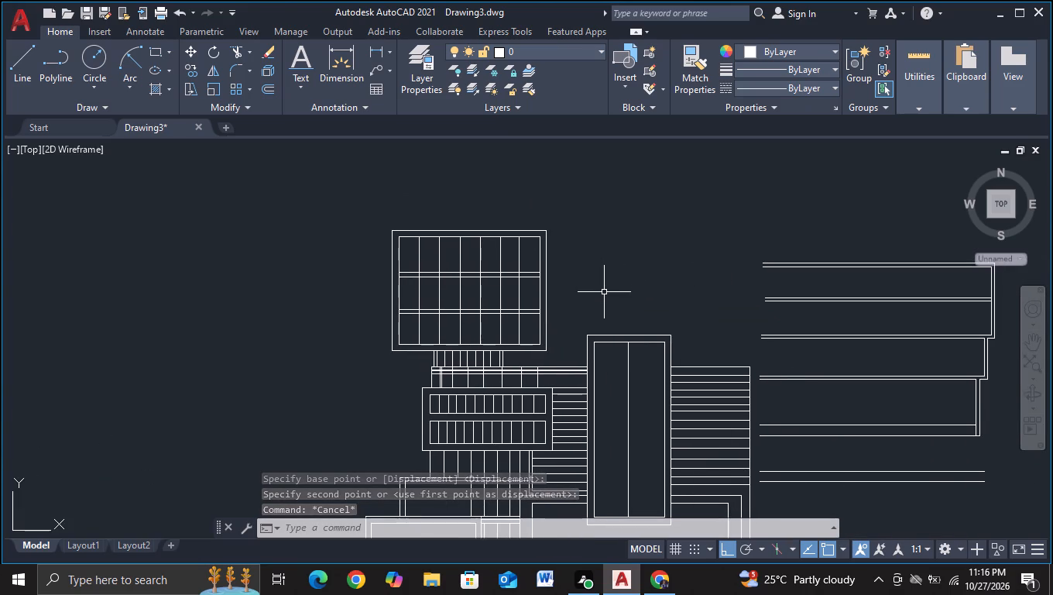
scroll(604, 294, down, 1)
middle_drag(605, 301, 515, 280)
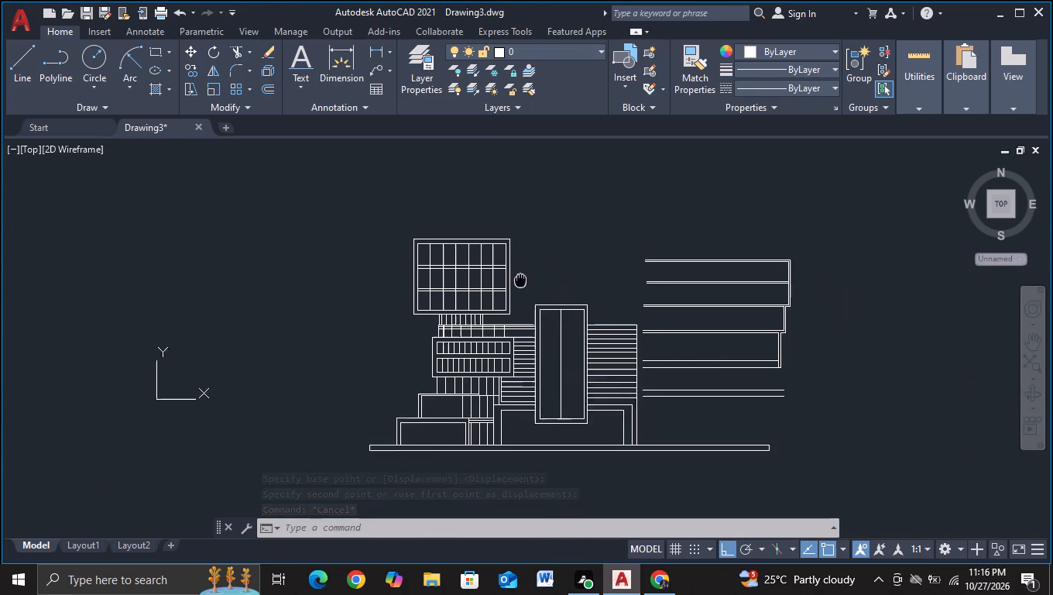
middle_drag(515, 280, 507, 279)
middle_drag(564, 274, 556, 239)
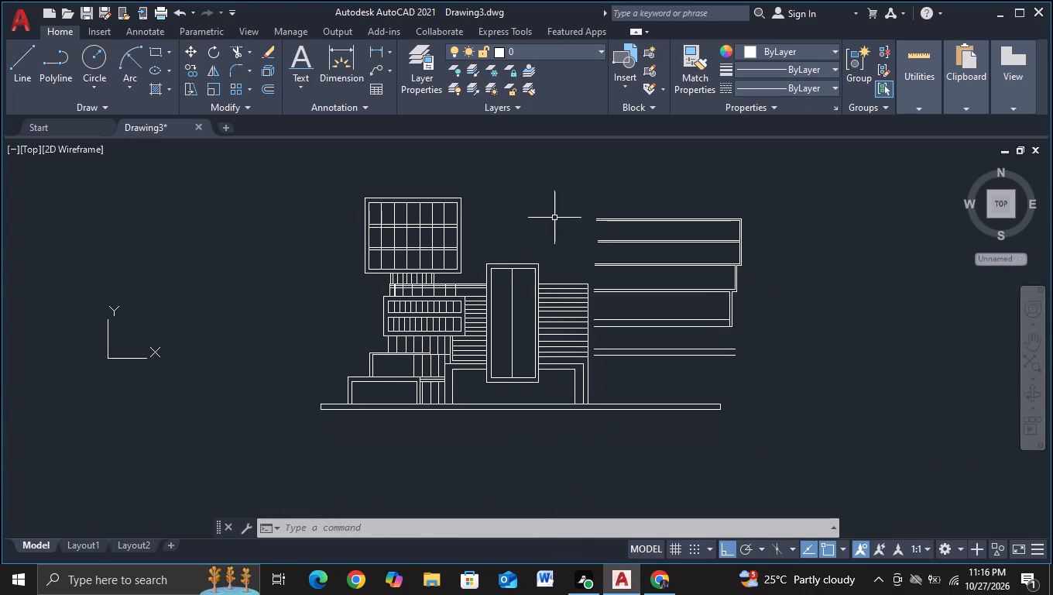
middle_drag(544, 213, 426, 270)
scroll(424, 270, up, 1)
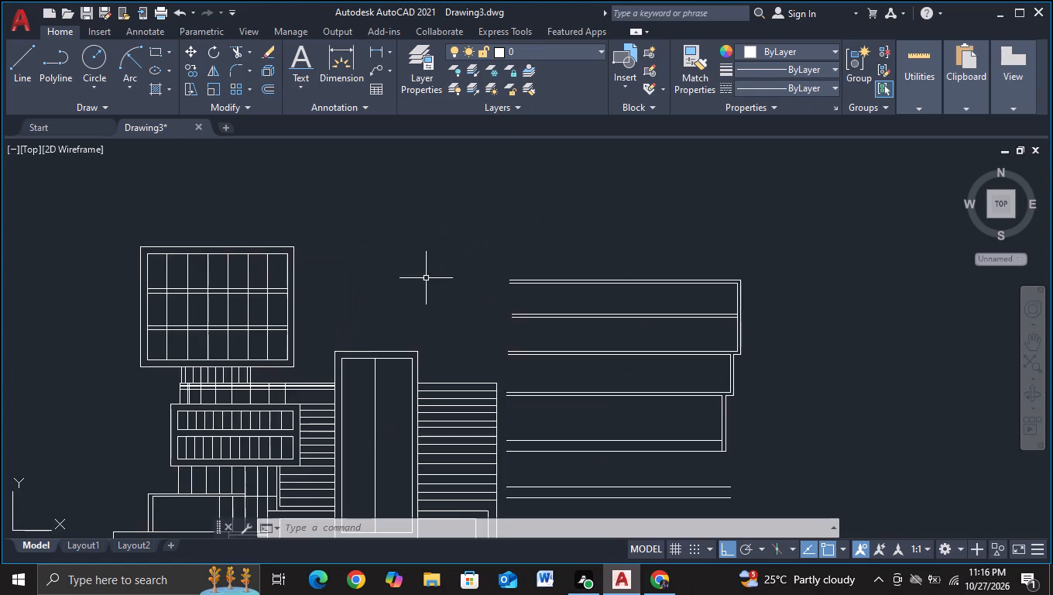
middle_drag(426, 279, 350, 201)
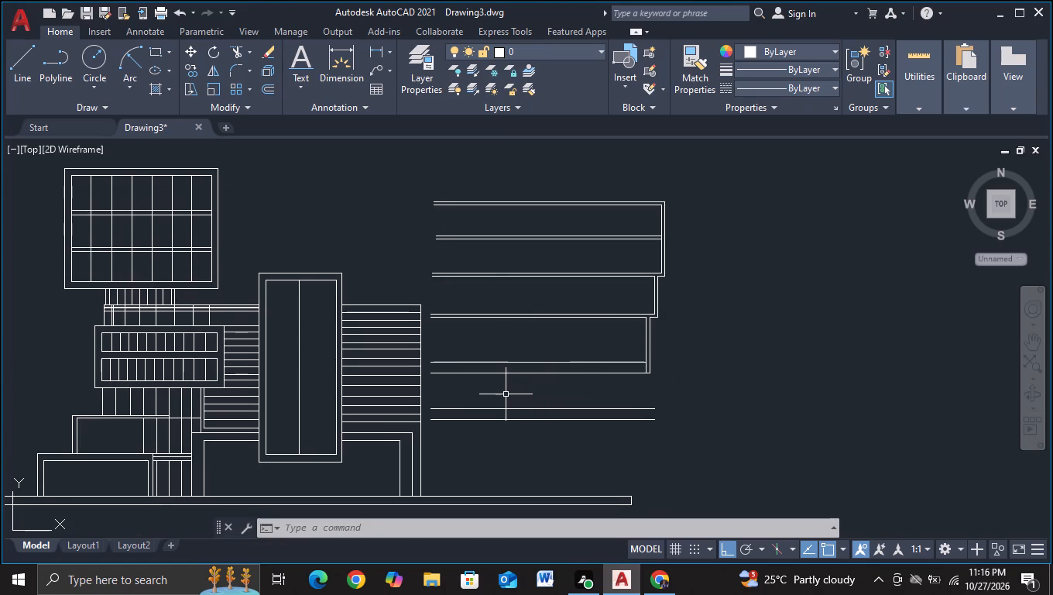
middle_drag(472, 460, 475, 406)
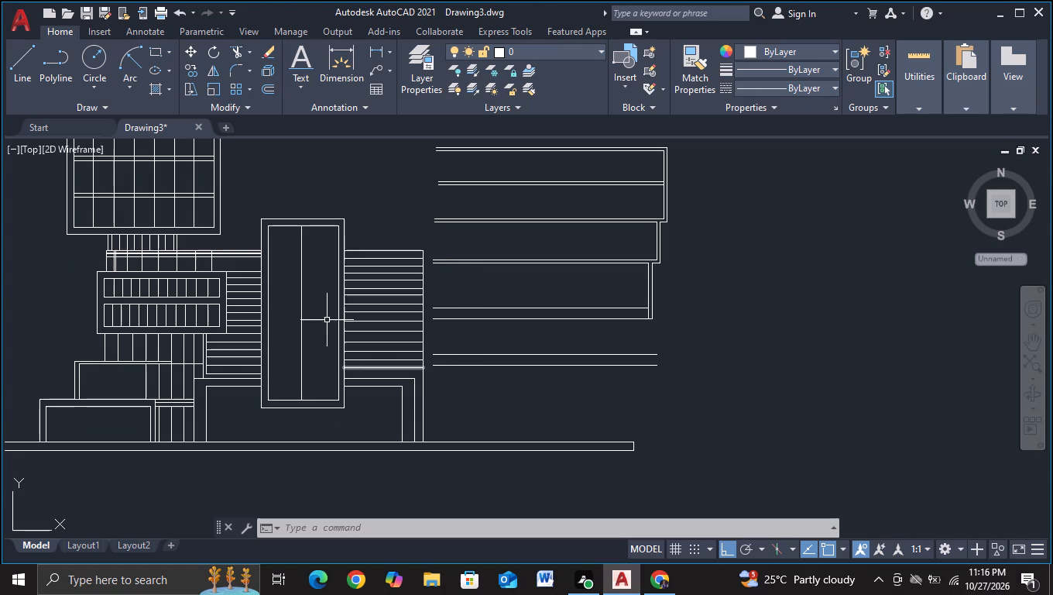
Draw the lowest tier's outer outline: extend its upper line about 13.4 units into the louver panel, go down, and return to the lowest line.
click(29, 69)
scroll(489, 375, up, 2)
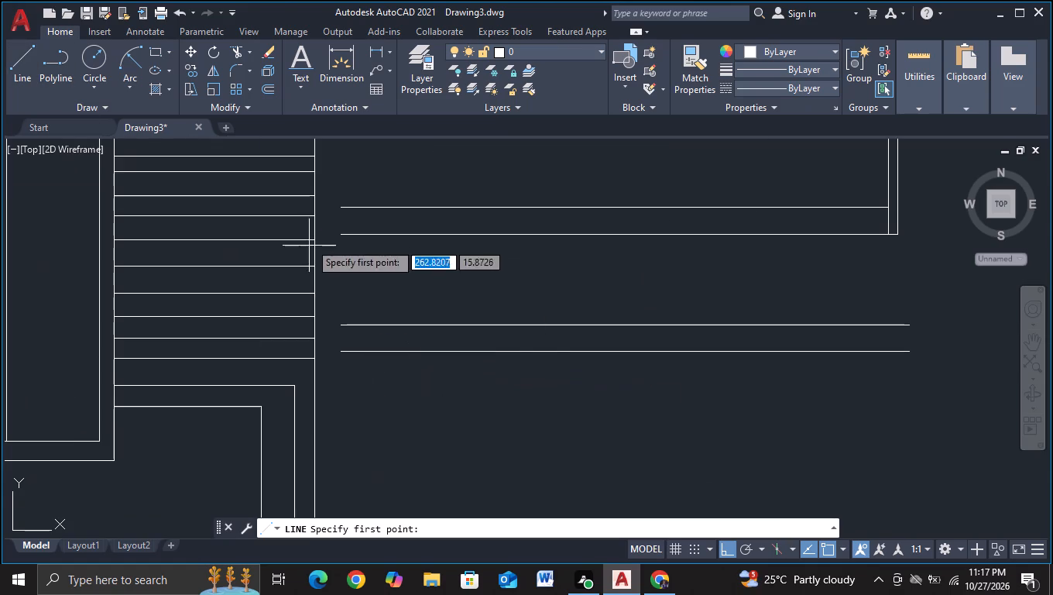
middle_drag(350, 311, 375, 344)
middle_drag(355, 290, 374, 366)
click(361, 285)
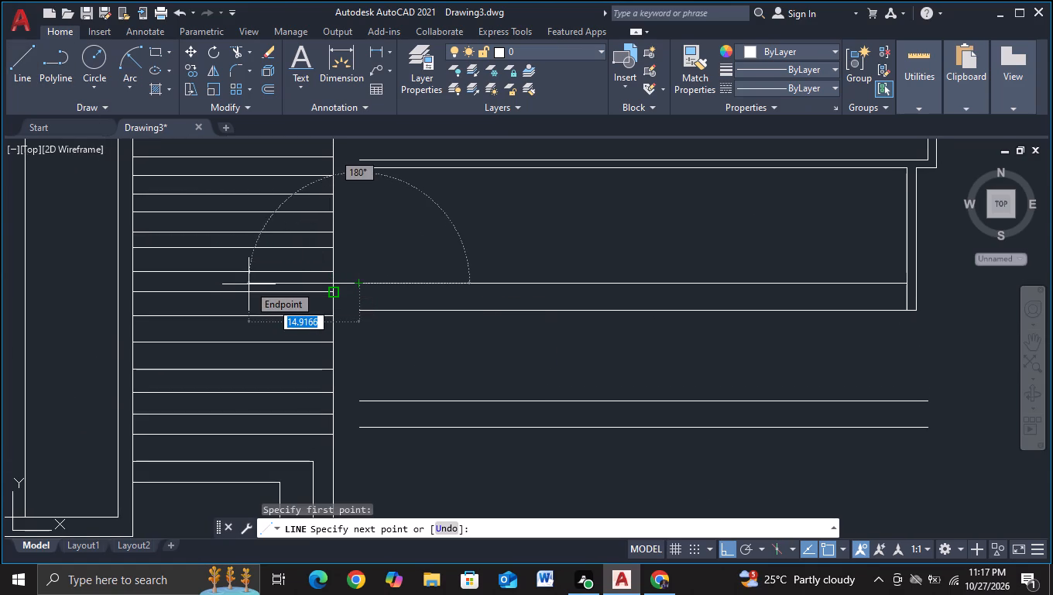
key(F3)
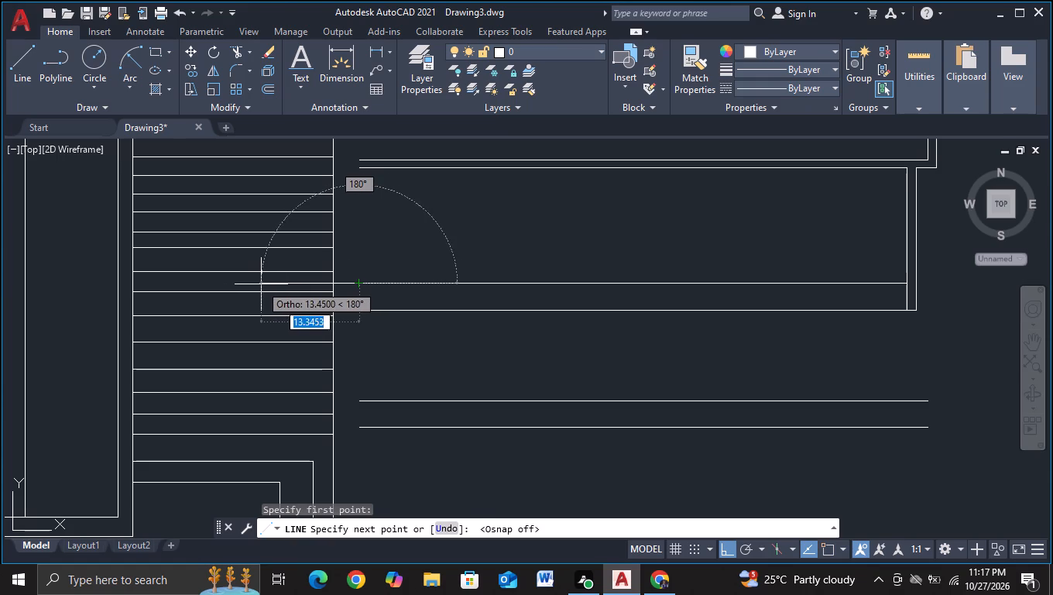
click(261, 284)
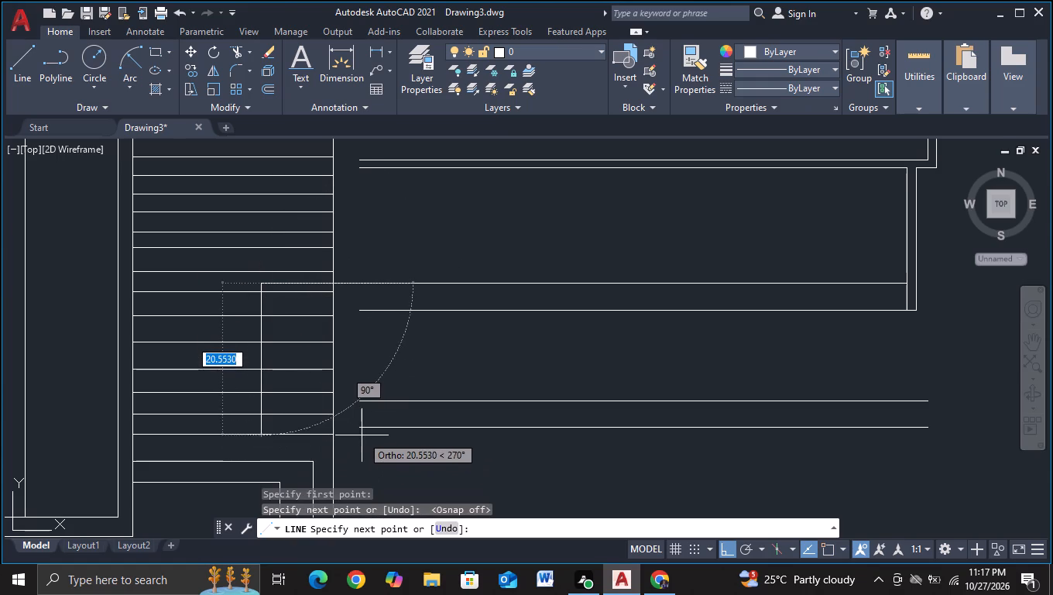
key(F3)
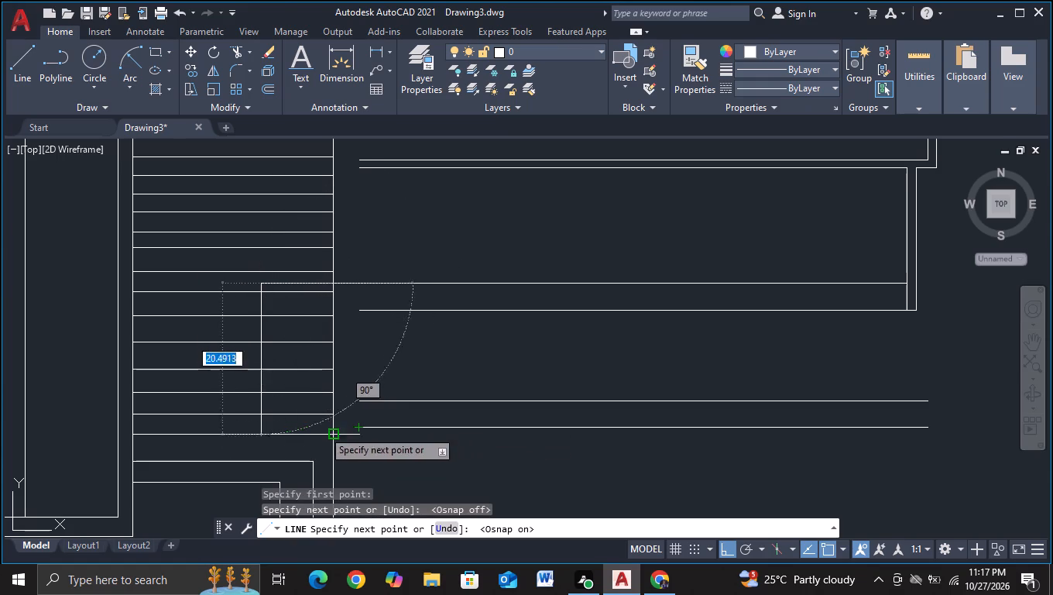
click(263, 428)
click(358, 429)
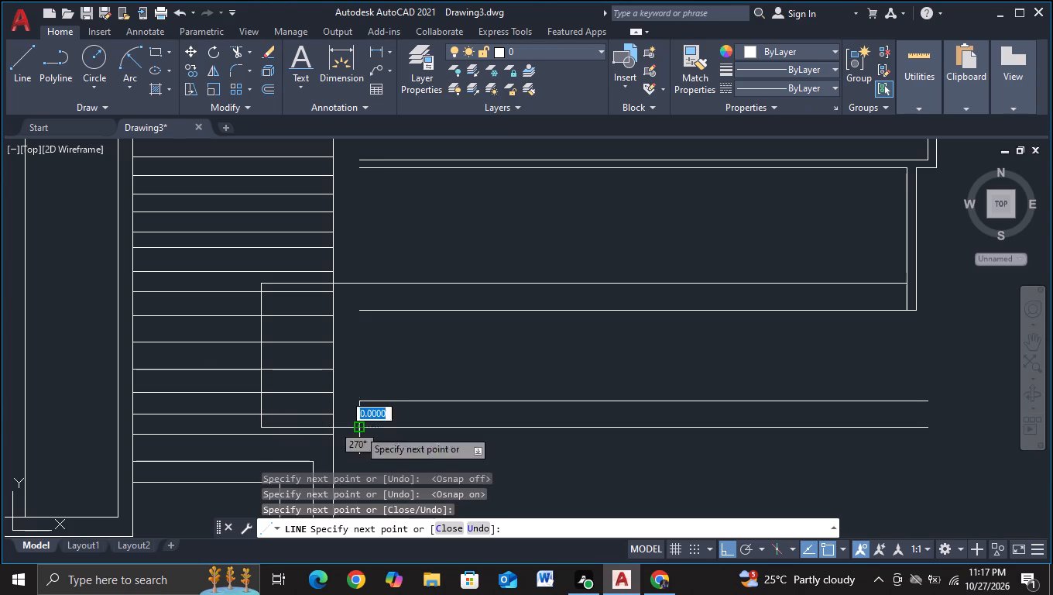
key(Escape)
Trim the louver lines and the louver panel's vertical edge where they cross inside the new outer outline.
click(239, 47)
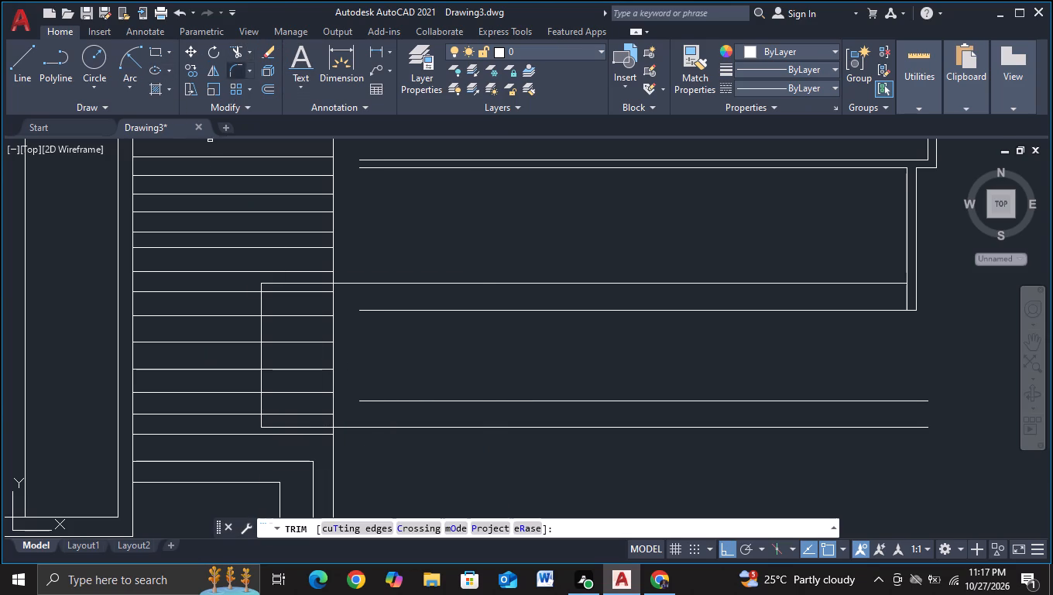
click(296, 289)
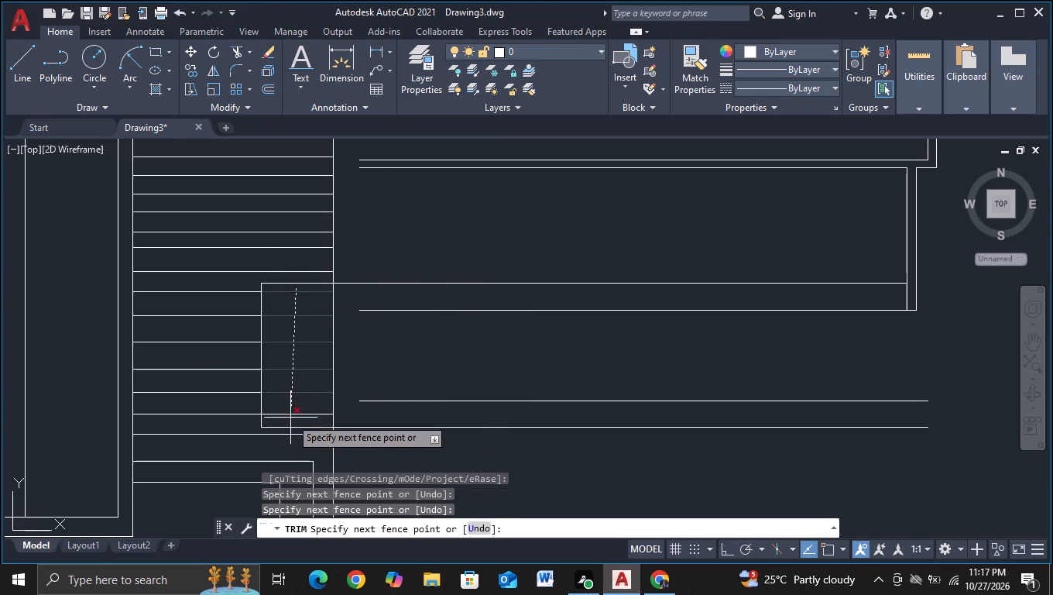
click(296, 418)
key(Escape)
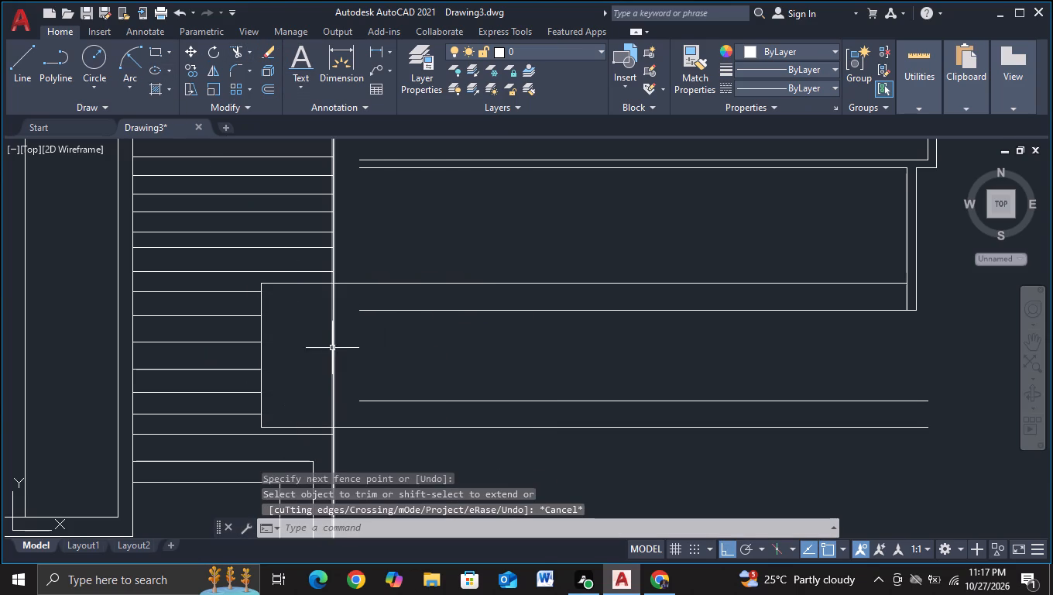
click(231, 47)
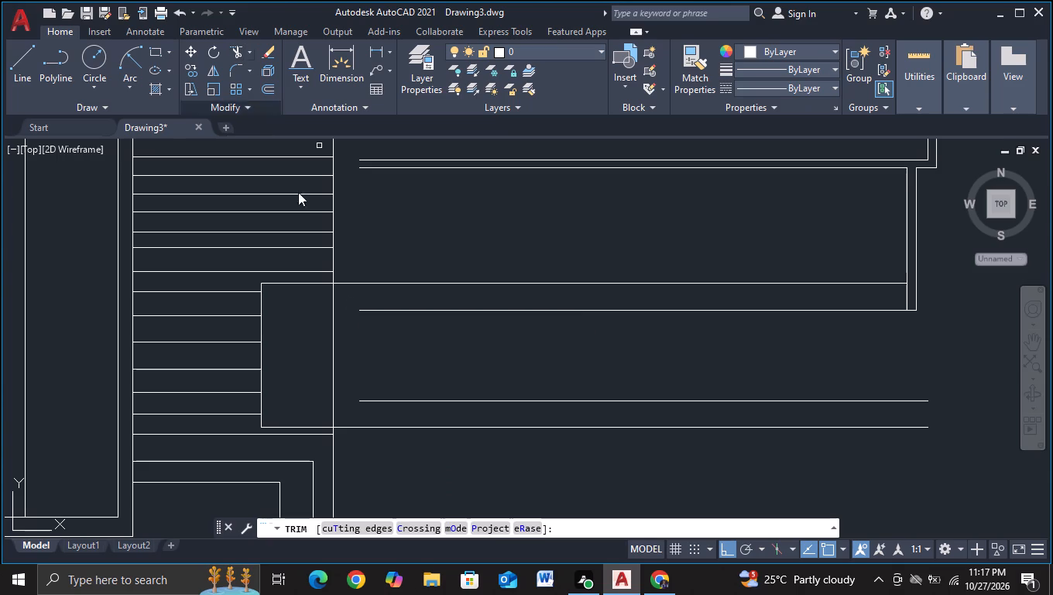
click(361, 335)
click(306, 337)
key(Escape)
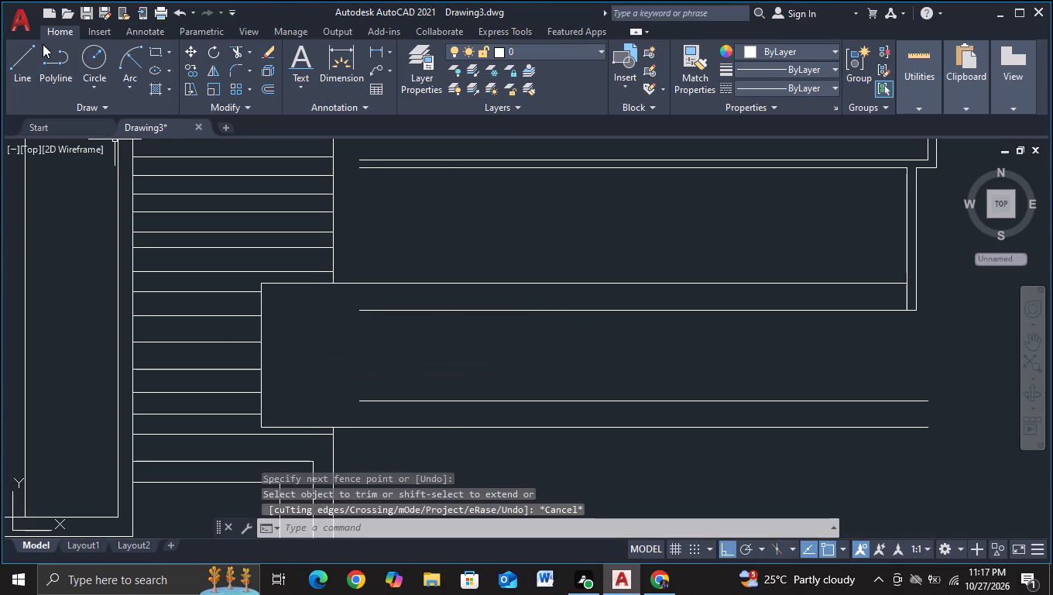
Draw the inner outline inside the new one, extending the inner top line, dropping about 12 units, and joining the inner bottom line.
click(26, 60)
click(364, 311)
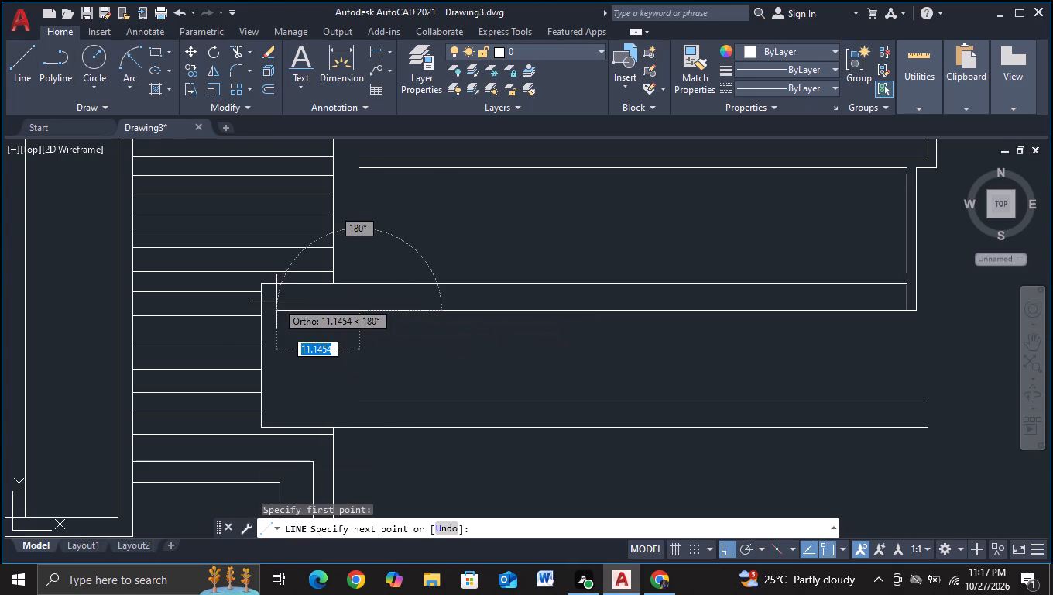
click(291, 307)
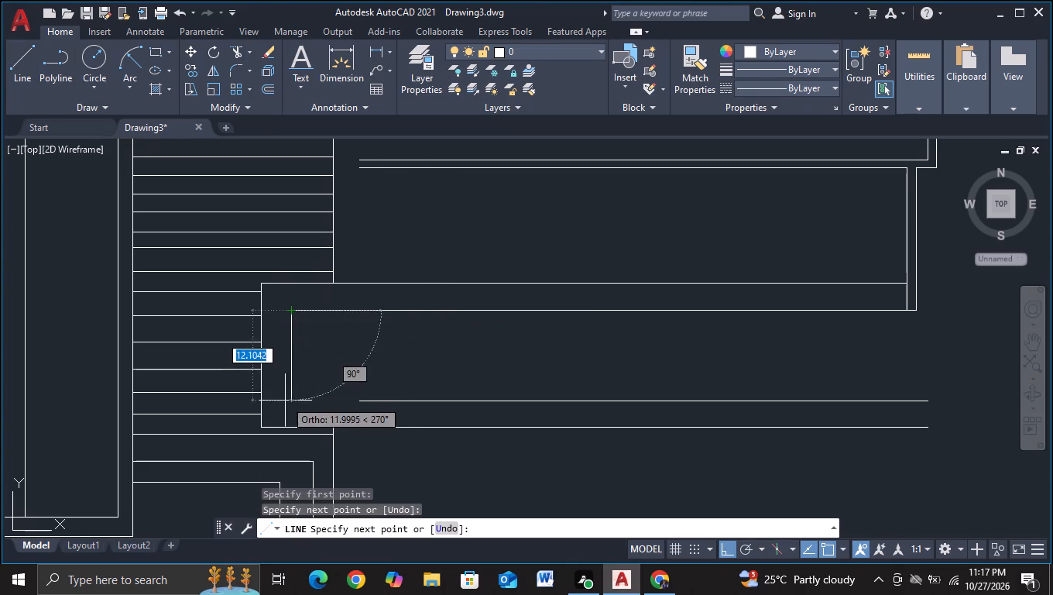
click(291, 401)
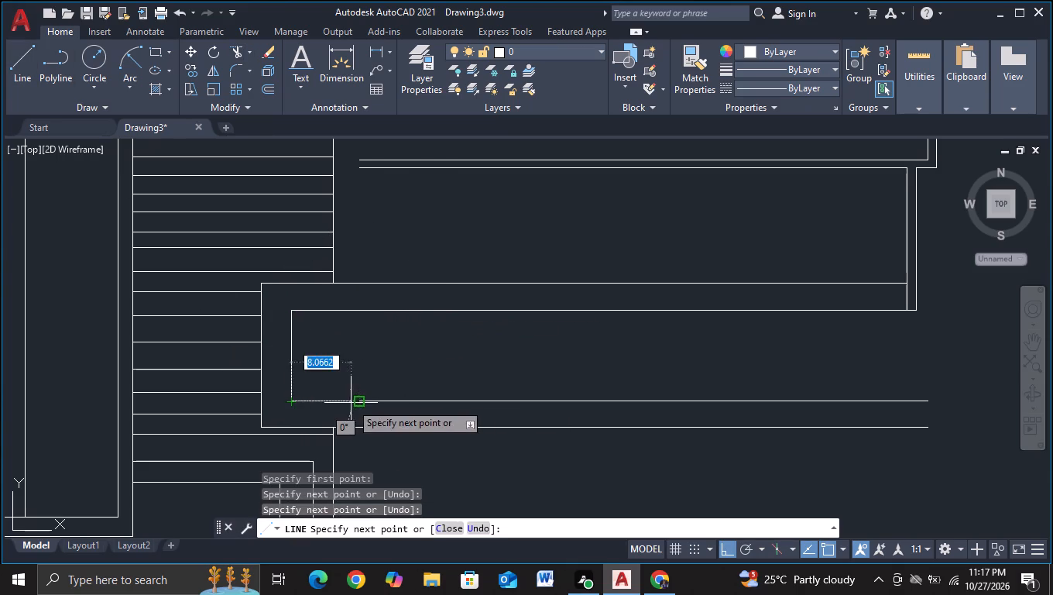
click(352, 403)
key(Escape)
Move both segments of the inner outline's top line about 1.7 units straight up toward the outer edge.
scroll(410, 391, down, 2)
middle_drag(424, 390, 375, 397)
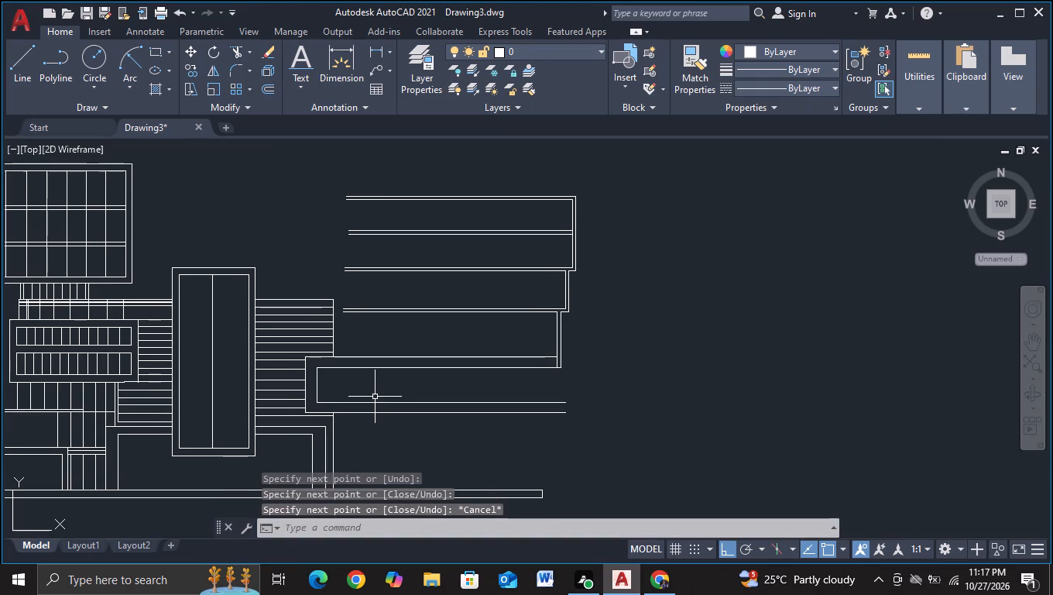
scroll(375, 397, up, 3)
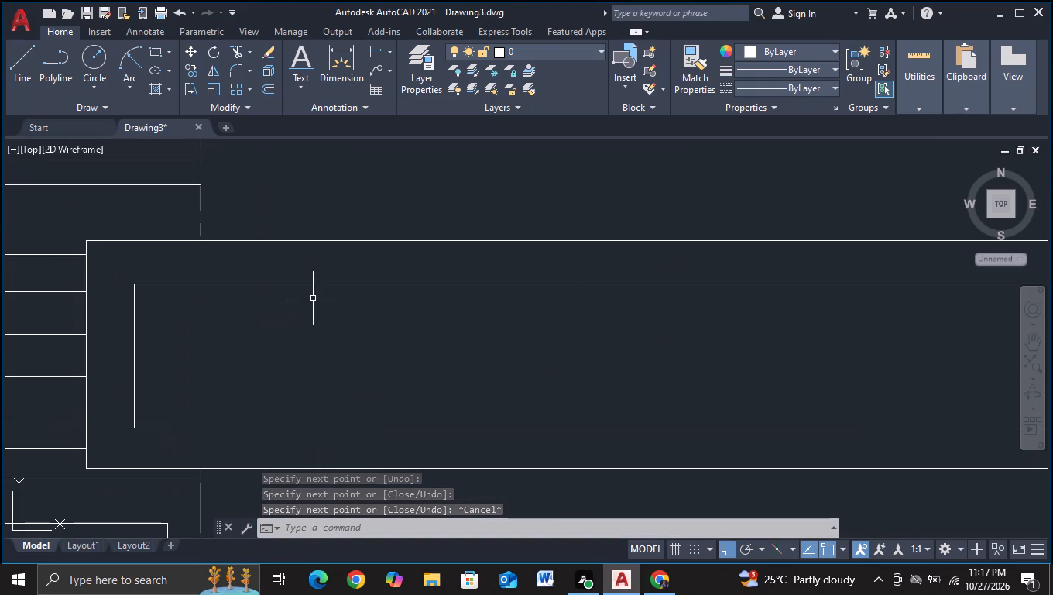
click(313, 285)
click(181, 287)
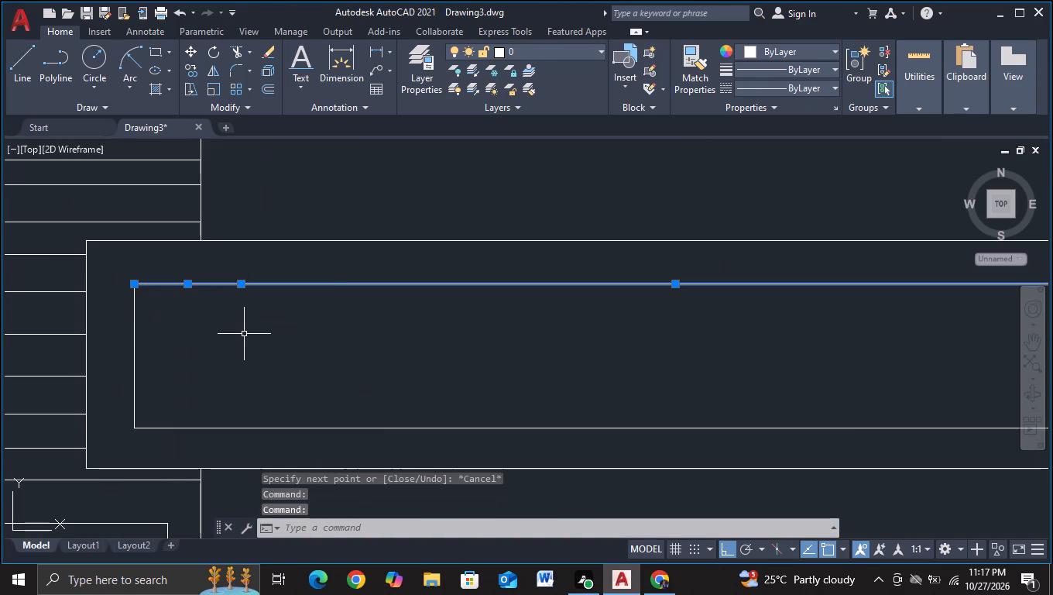
key(m)
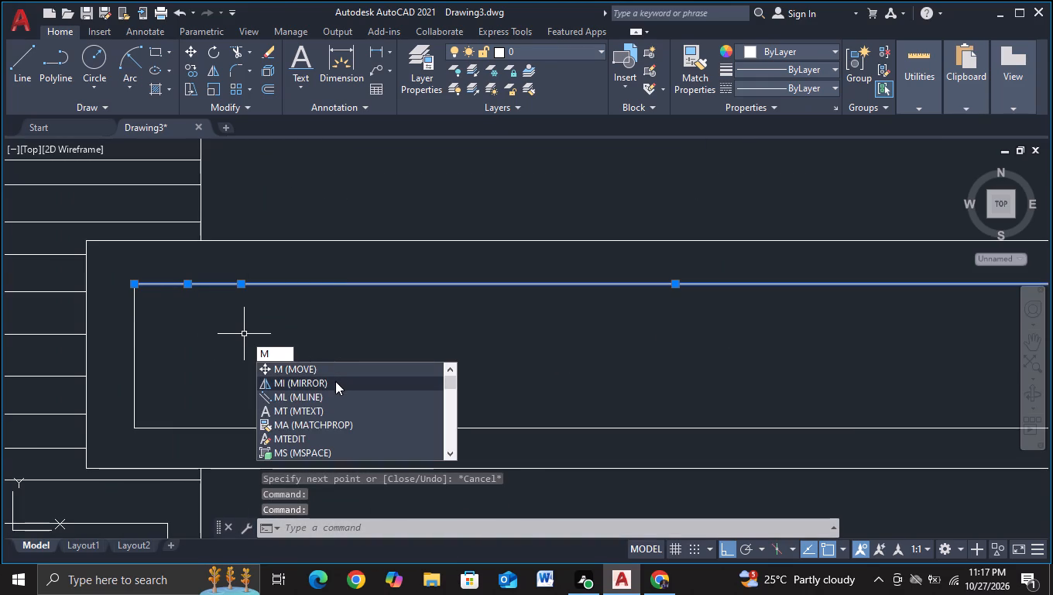
double_click(337, 368)
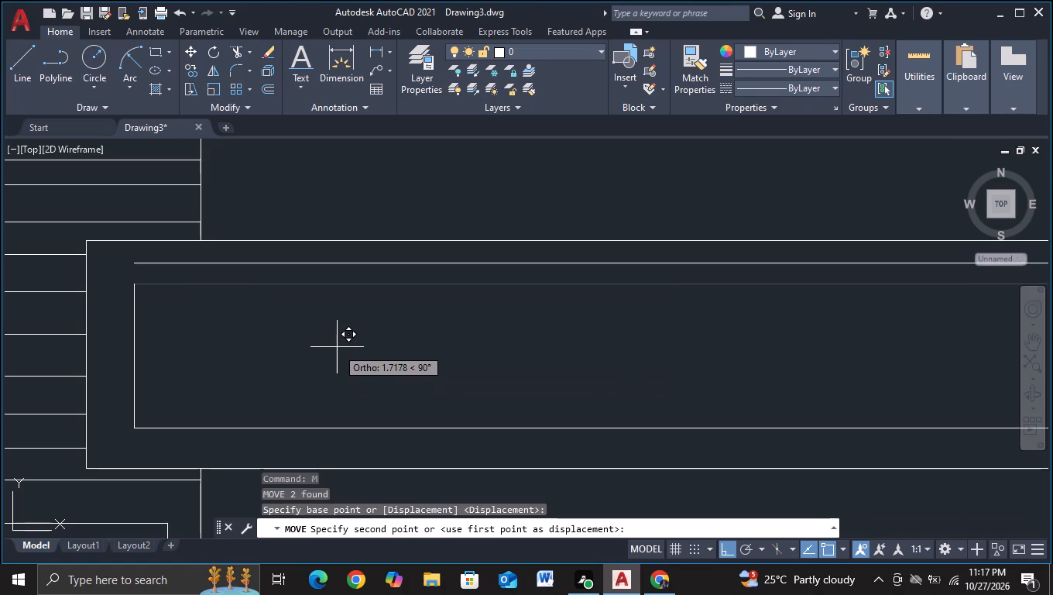
click(337, 347)
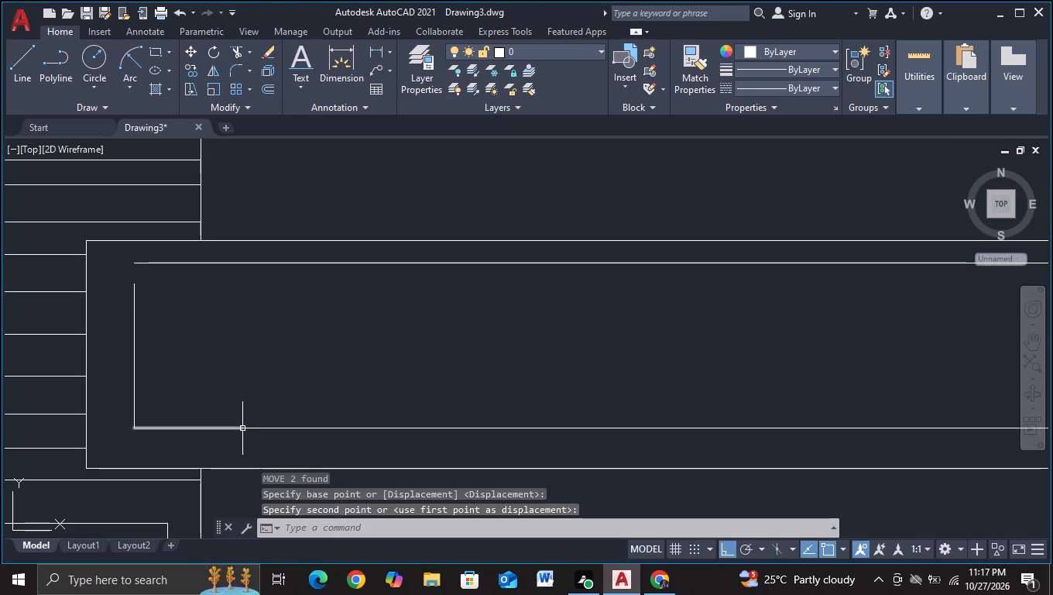
Move both segments of the inner outline's bottom line about 1.06 units straight down toward the outer edge.
click(242, 428)
click(315, 426)
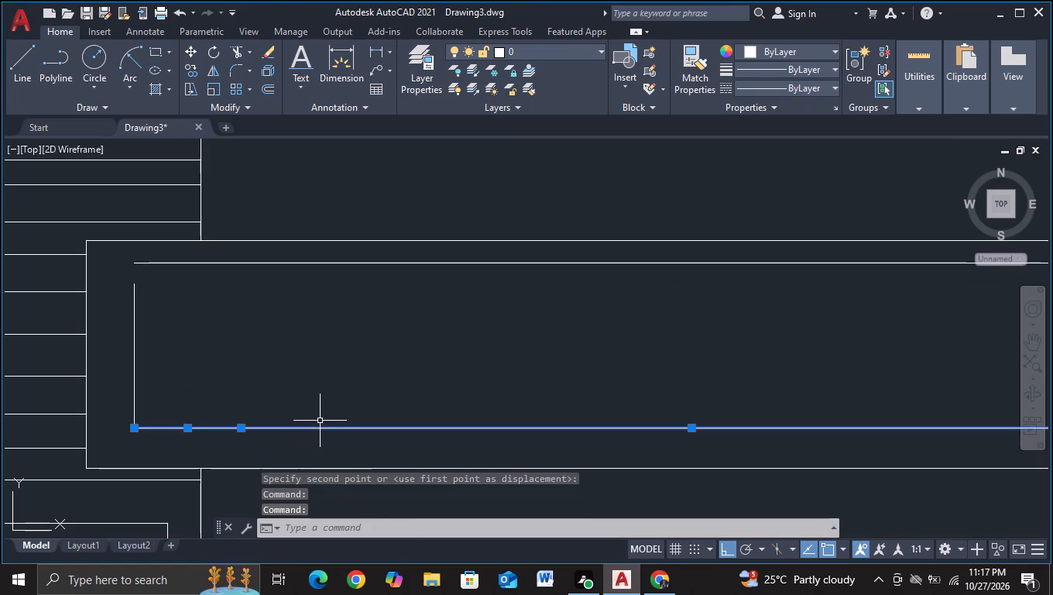
key(m)
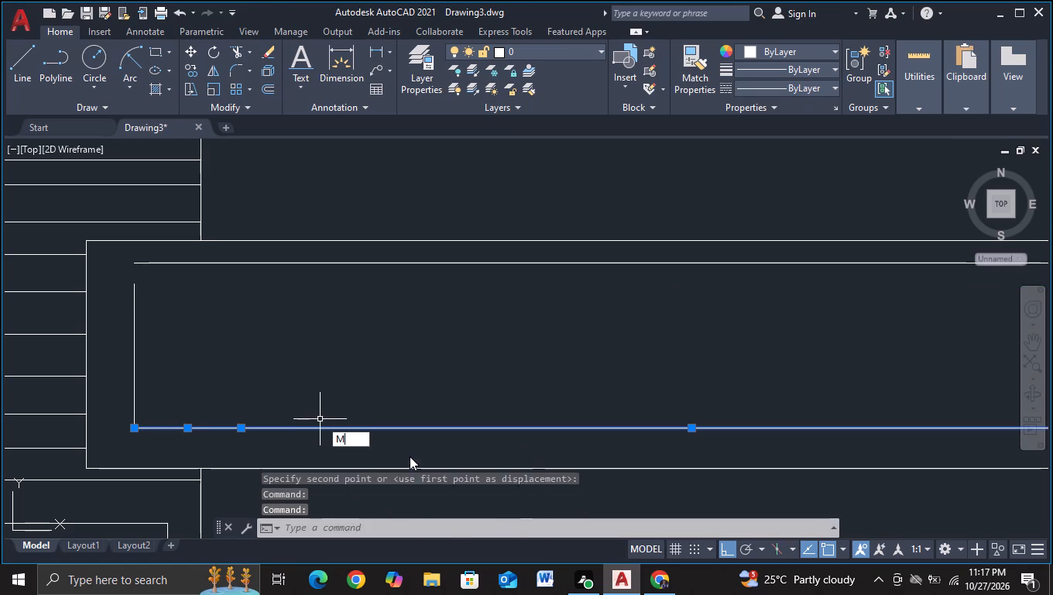
click(410, 456)
click(448, 377)
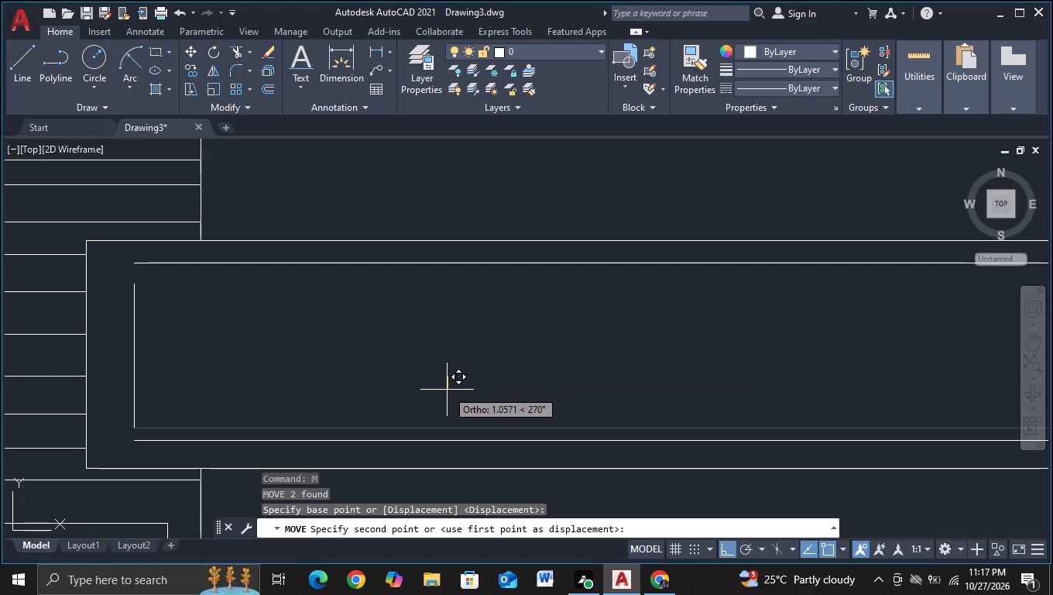
click(447, 390)
key(Escape)
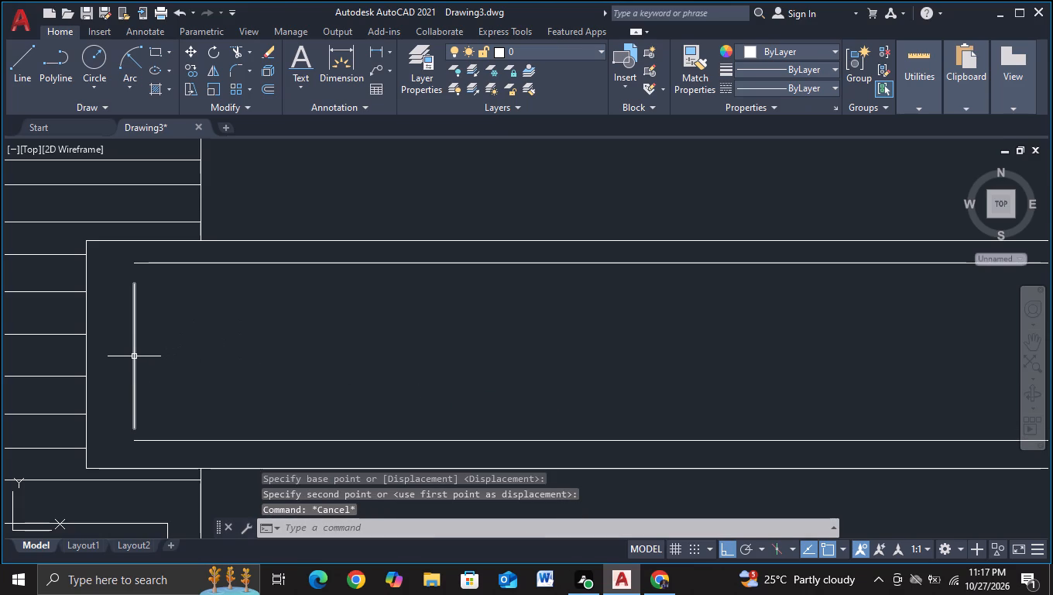
Move the inner outline's vertical edge about 1.5 units horizontally toward the outer vertical edge inside the louver panel.
click(132, 357)
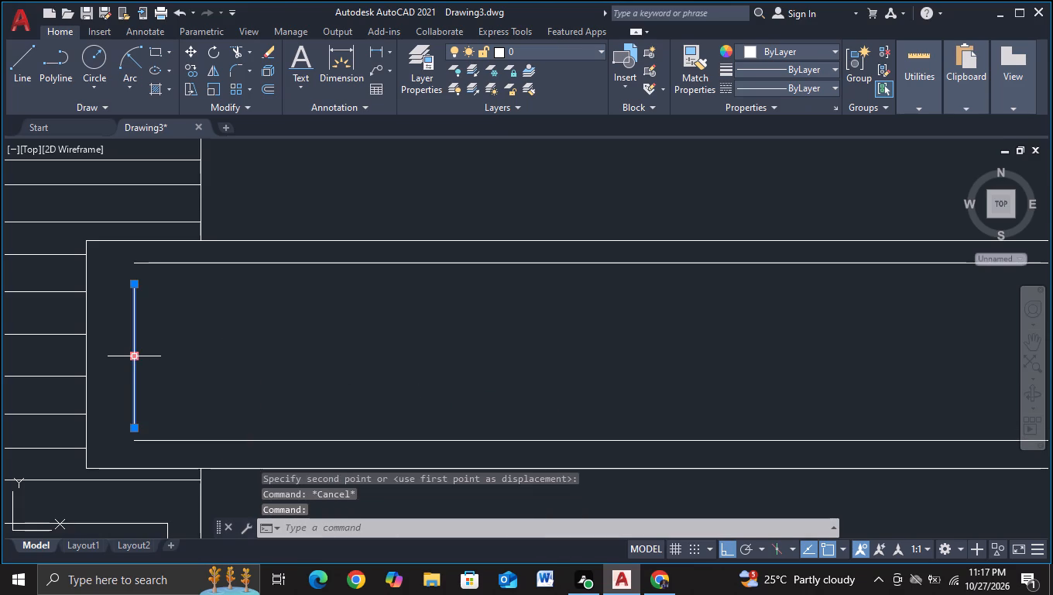
key(m)
click(194, 393)
click(201, 383)
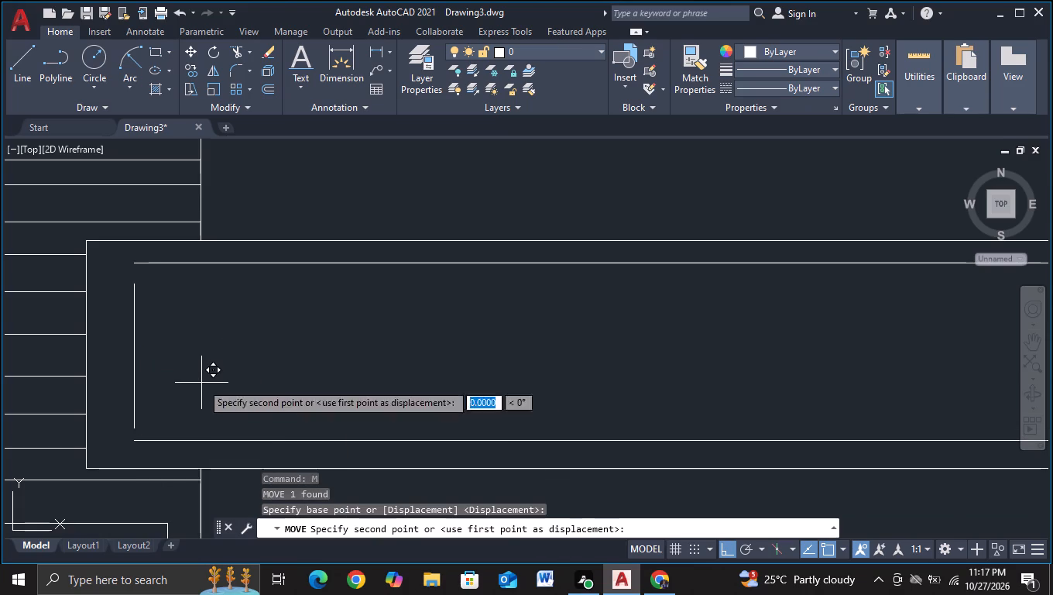
click(184, 380)
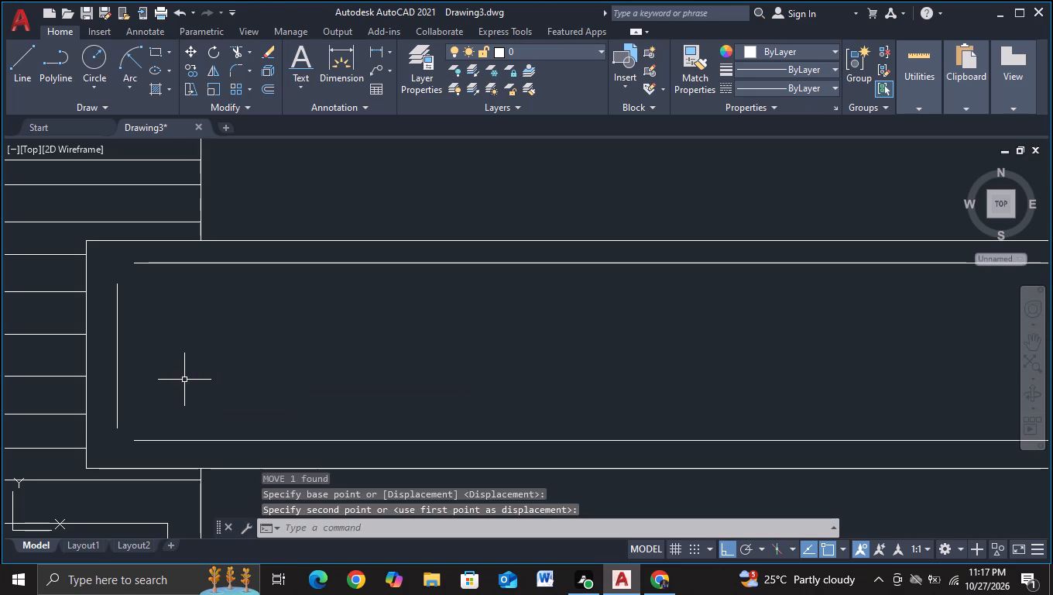
key(Escape)
Draw short lines closing the gaps at the upper and lower corners between the inner outline's moved vertical edge and horizontal lines.
click(9, 74)
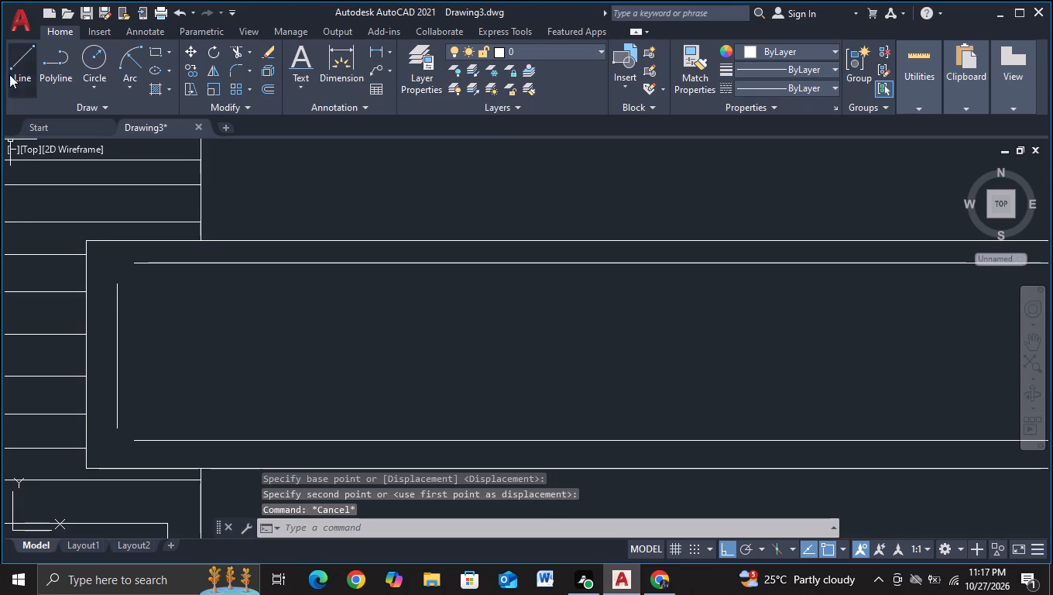
click(115, 283)
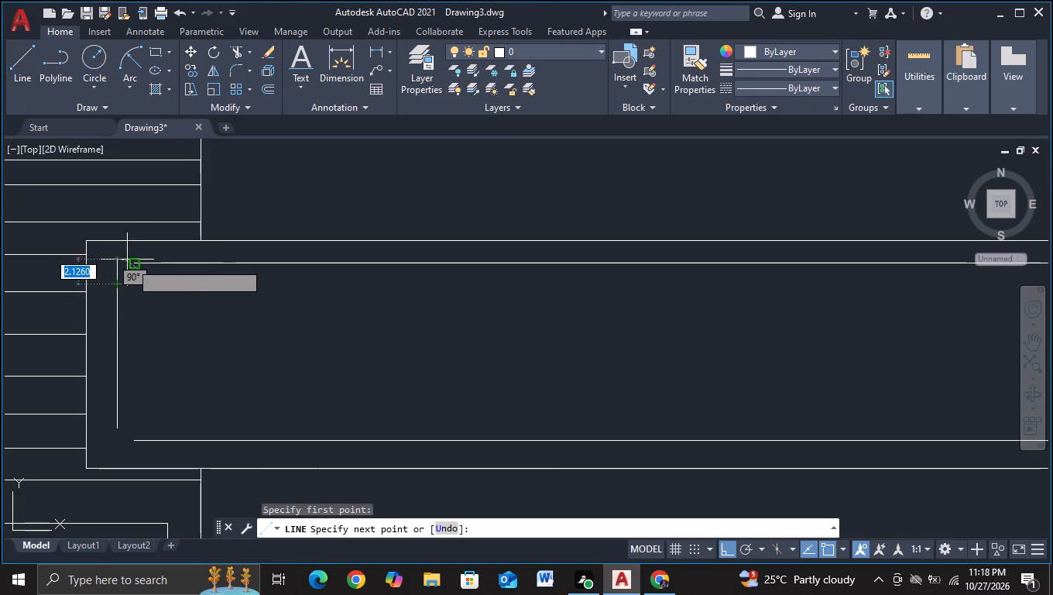
click(116, 263)
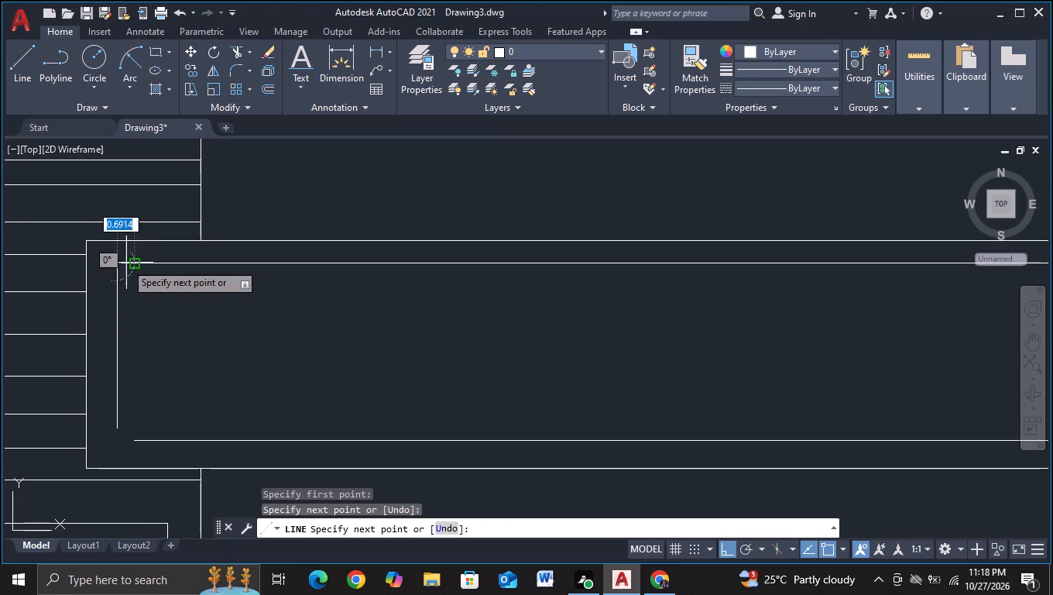
click(141, 263)
key(Escape)
click(19, 95)
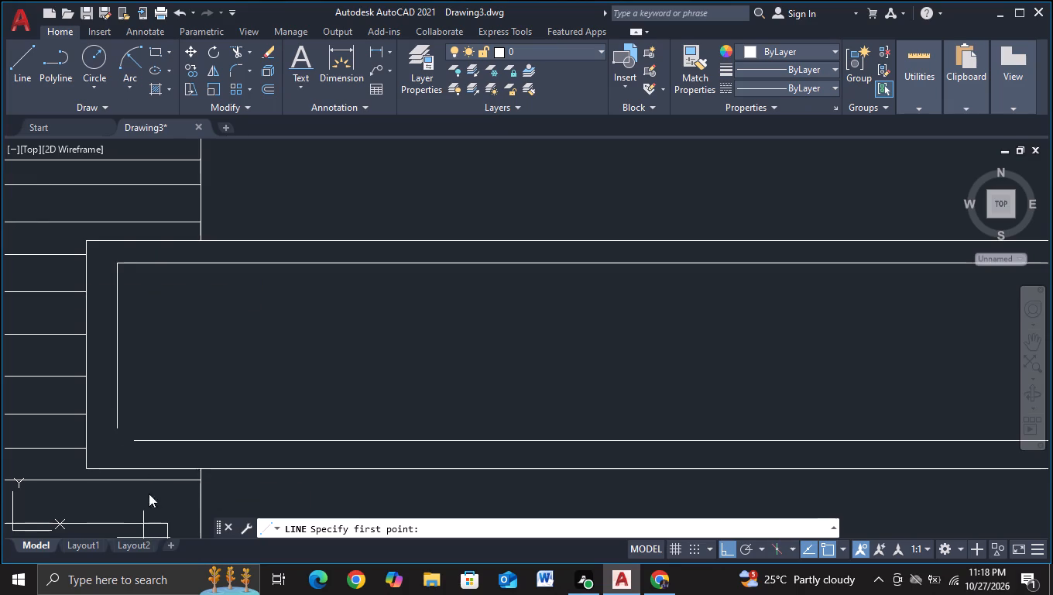
click(131, 442)
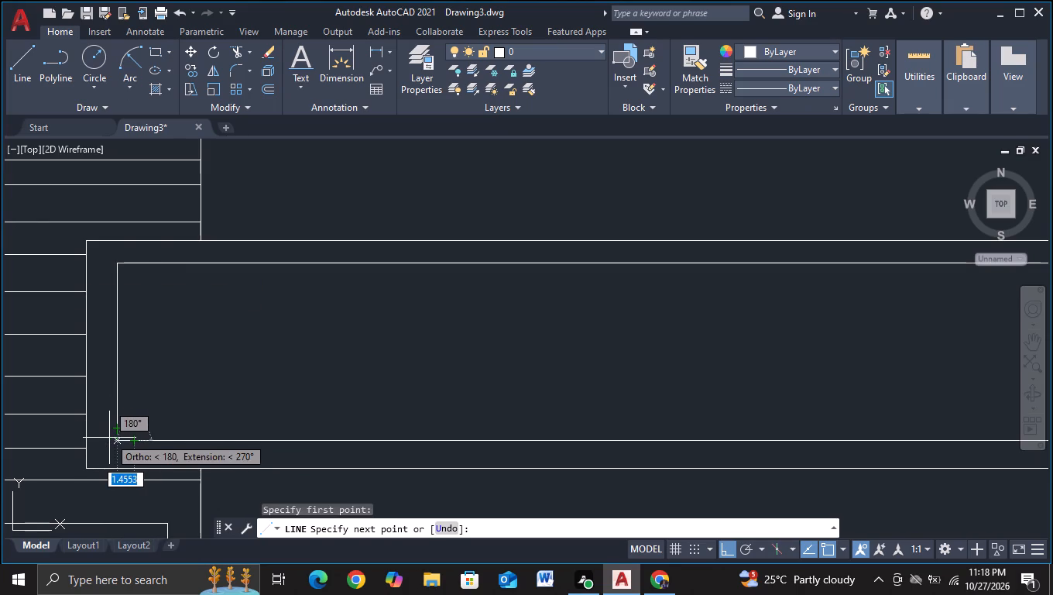
click(117, 440)
click(110, 424)
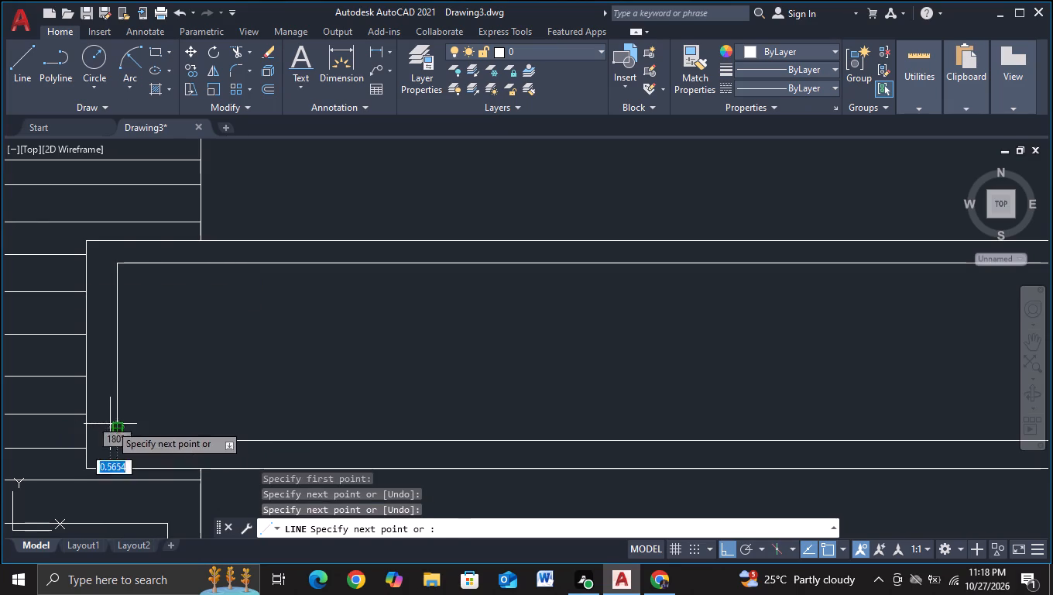
key(Escape)
Draw a vertical line from the outer bottom corner of the lowest tier's stub down past both bottom lines of the frame.
scroll(256, 439, down, 1)
middle_drag(366, 433, 273, 408)
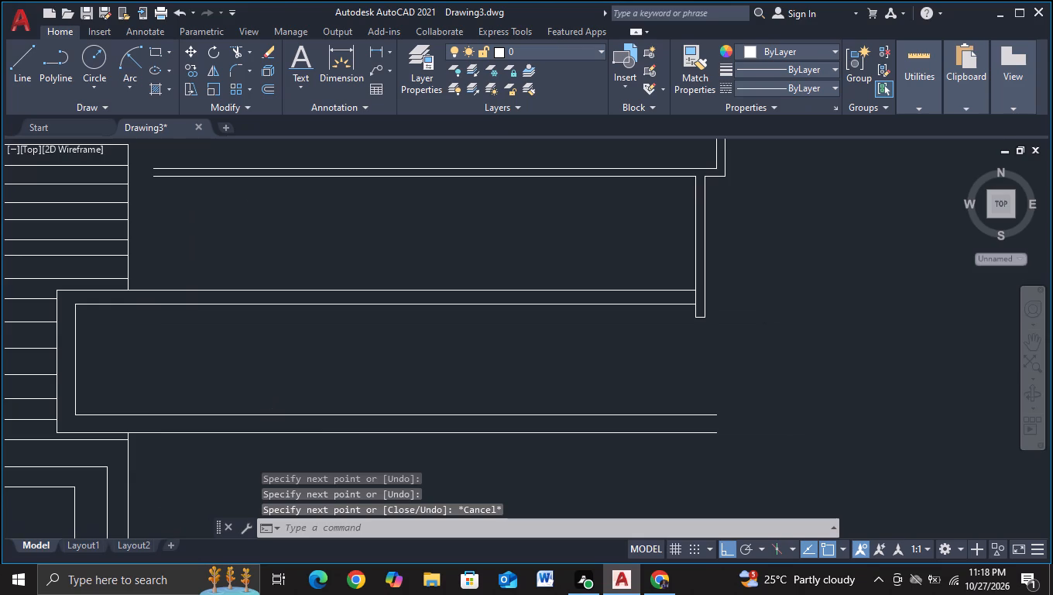
scroll(297, 394, down, 1)
middle_drag(301, 395, 246, 377)
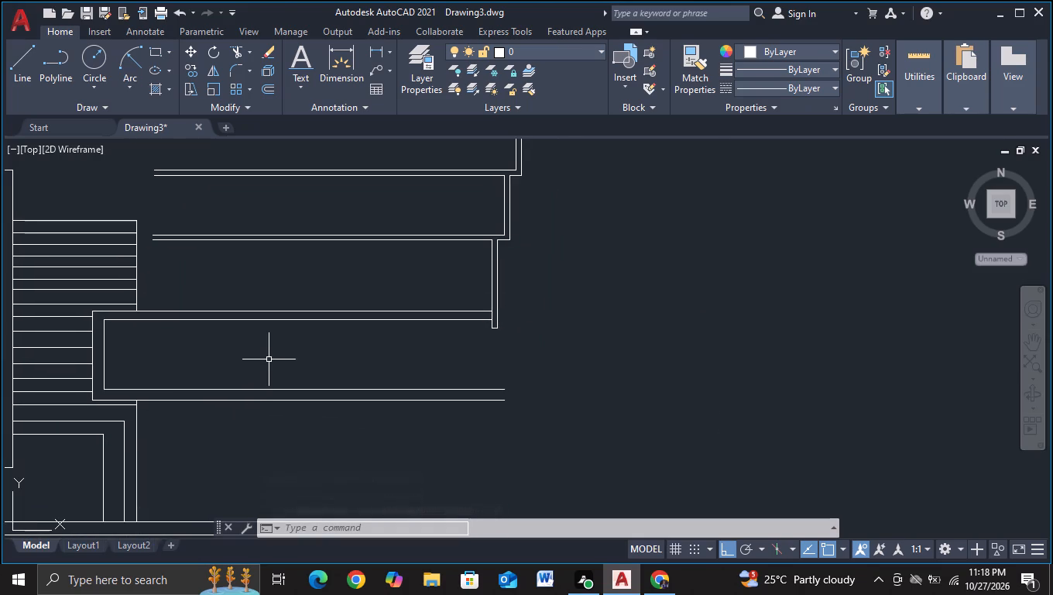
scroll(413, 351, up, 1)
middle_drag(451, 360, 408, 380)
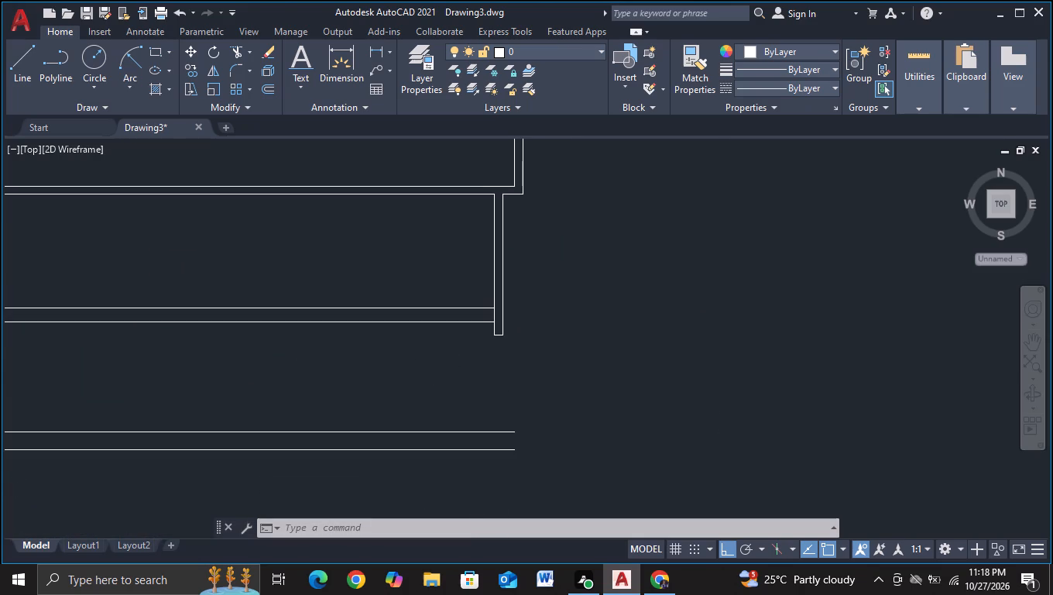
middle_drag(436, 401, 451, 383)
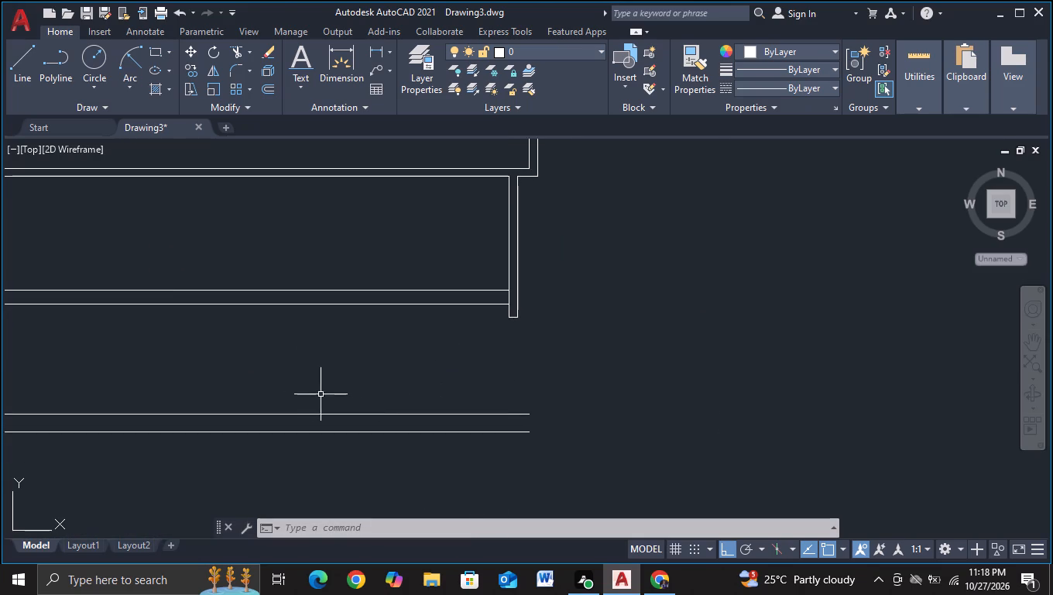
click(26, 88)
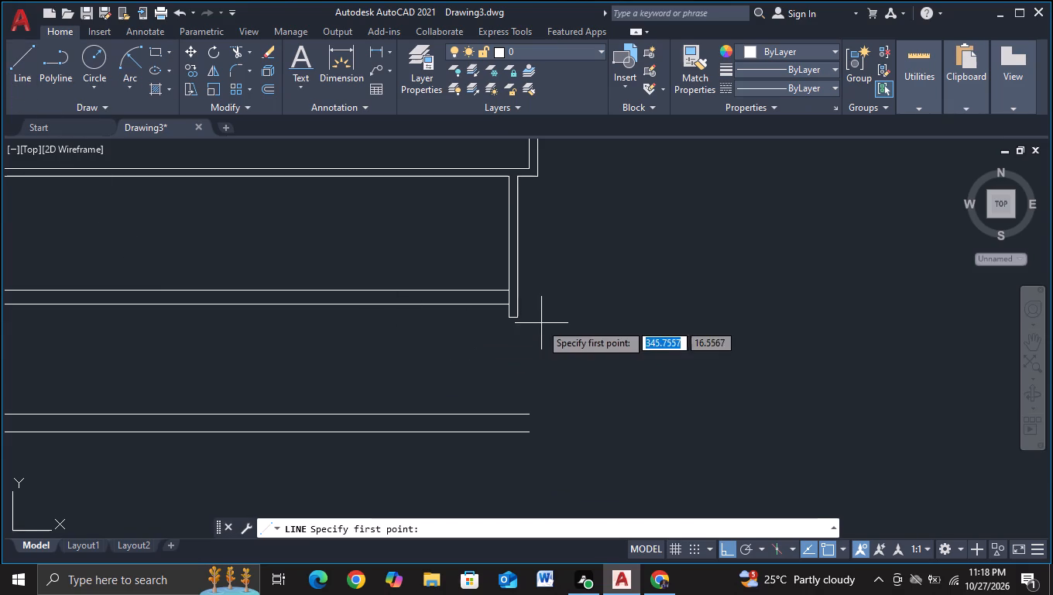
click(518, 320)
click(510, 464)
key(Escape)
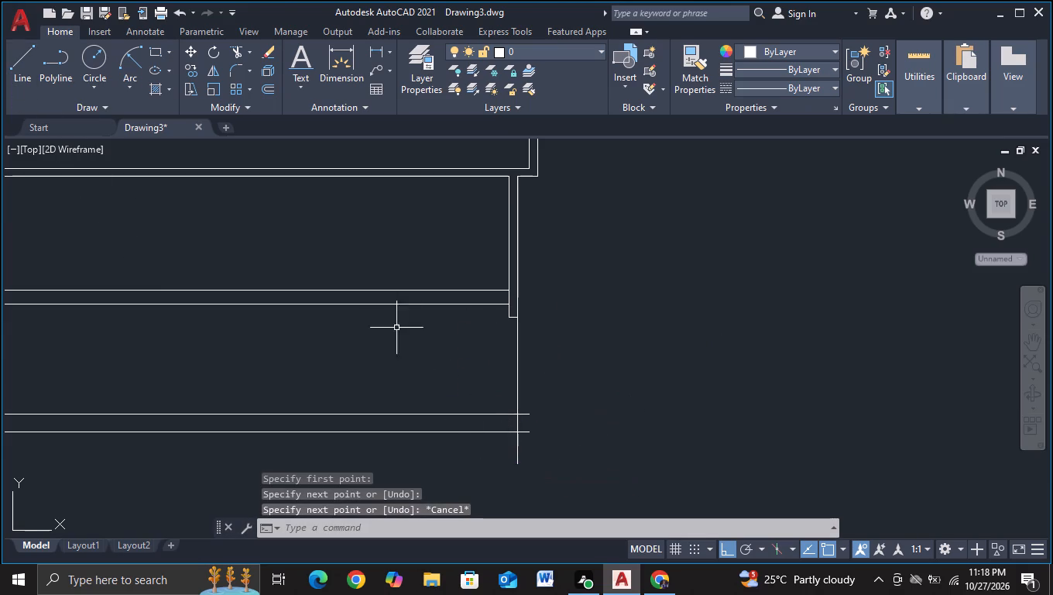
Trim both bottom lines' ends beyond the new vertical edge and the edge's tail below the outer bottom line.
click(231, 50)
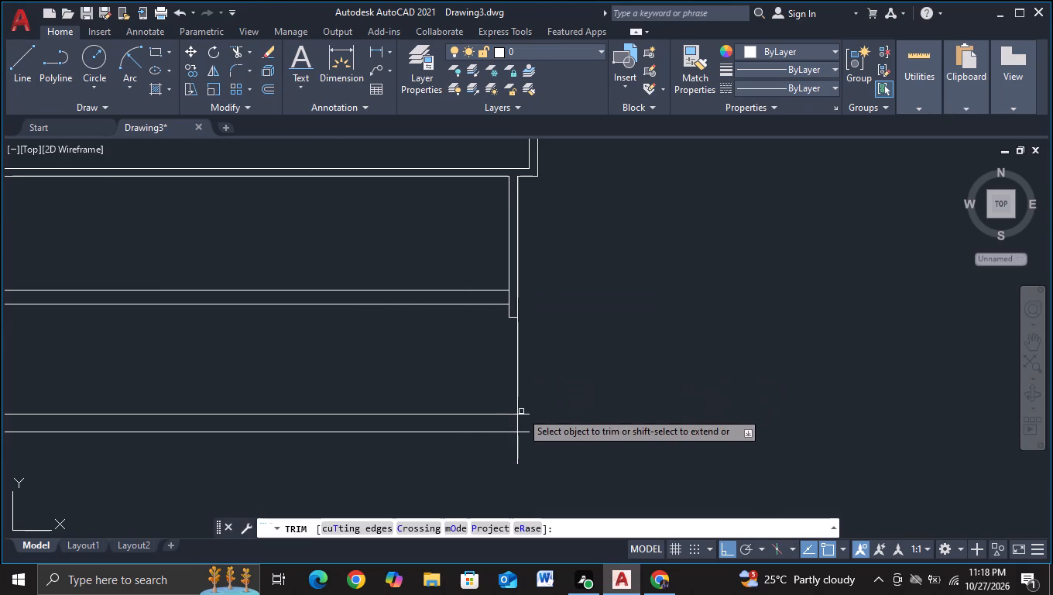
click(521, 411)
click(522, 438)
click(501, 453)
click(576, 450)
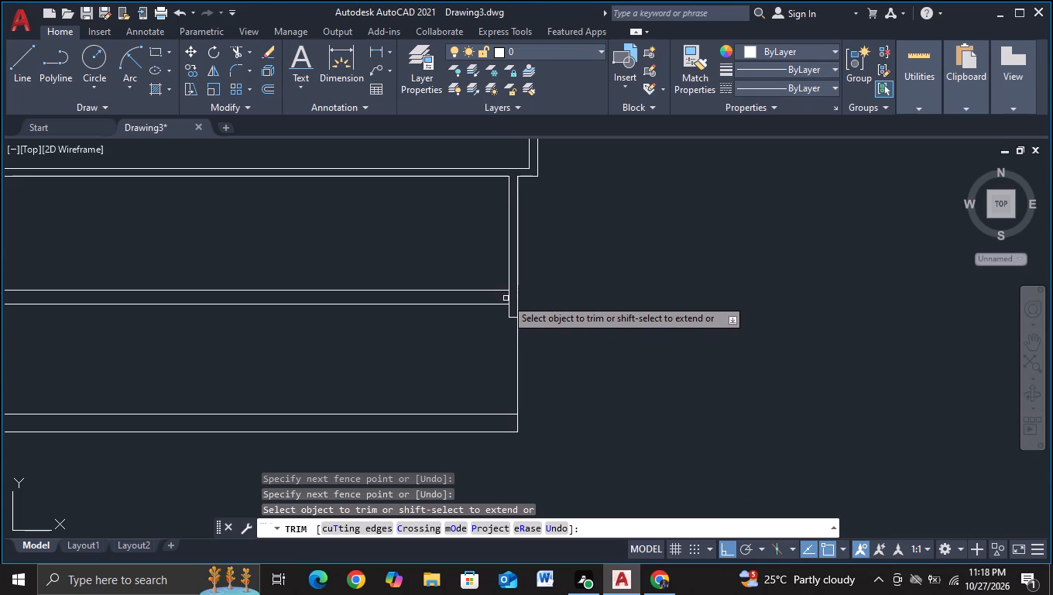
Trim the stub's inner vertical line below the tier's upper horizontal line and remove the stub's short bottom line.
click(506, 298)
click(512, 296)
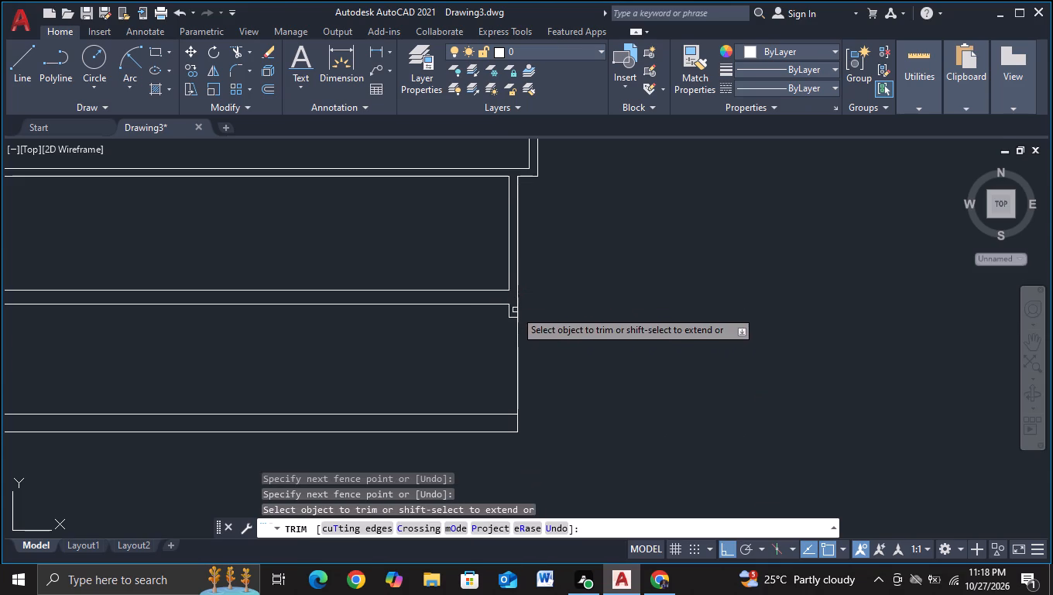
click(512, 318)
click(508, 314)
key(Escape)
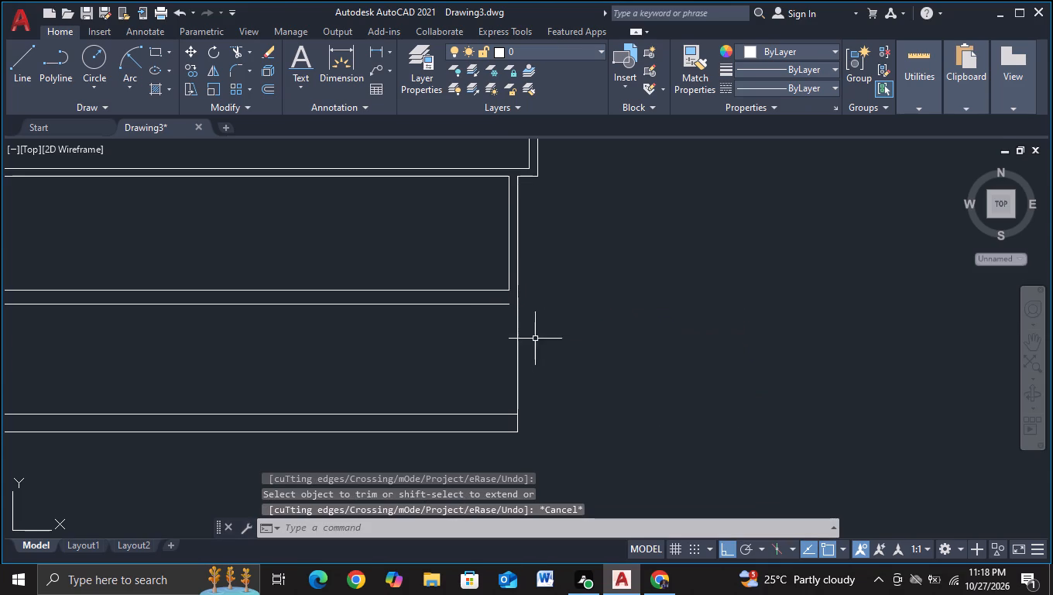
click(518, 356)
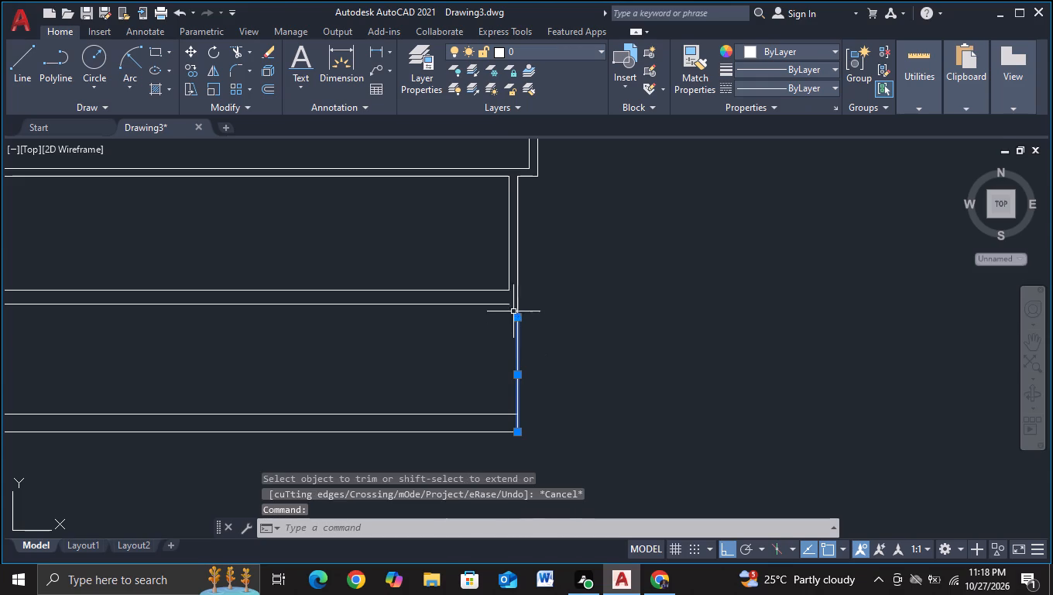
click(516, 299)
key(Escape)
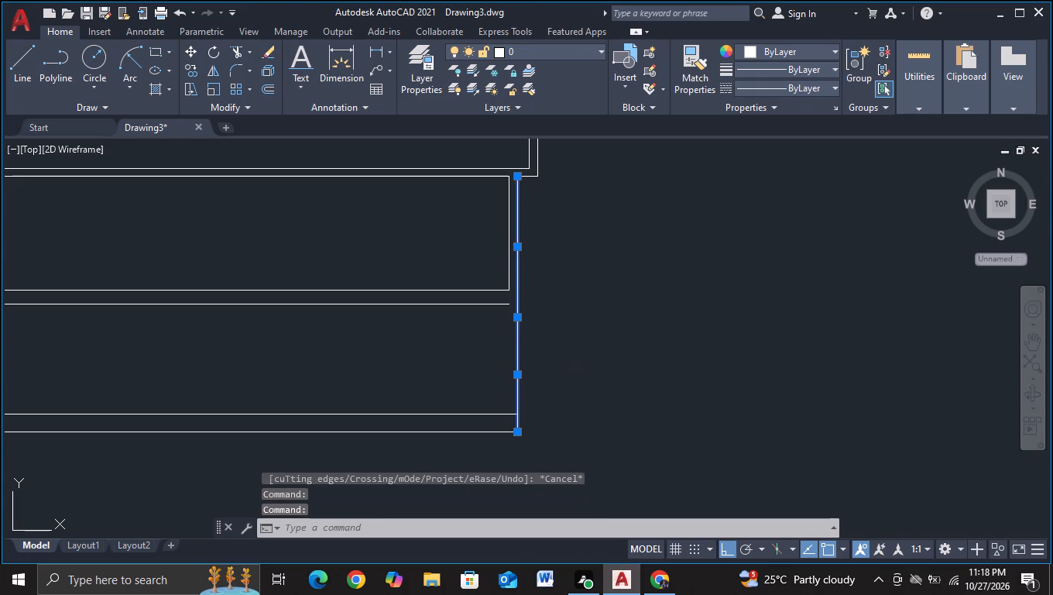
Copy the lower segment of the frame's new outer vertical edge about 1.6 units inward.
click(517, 377)
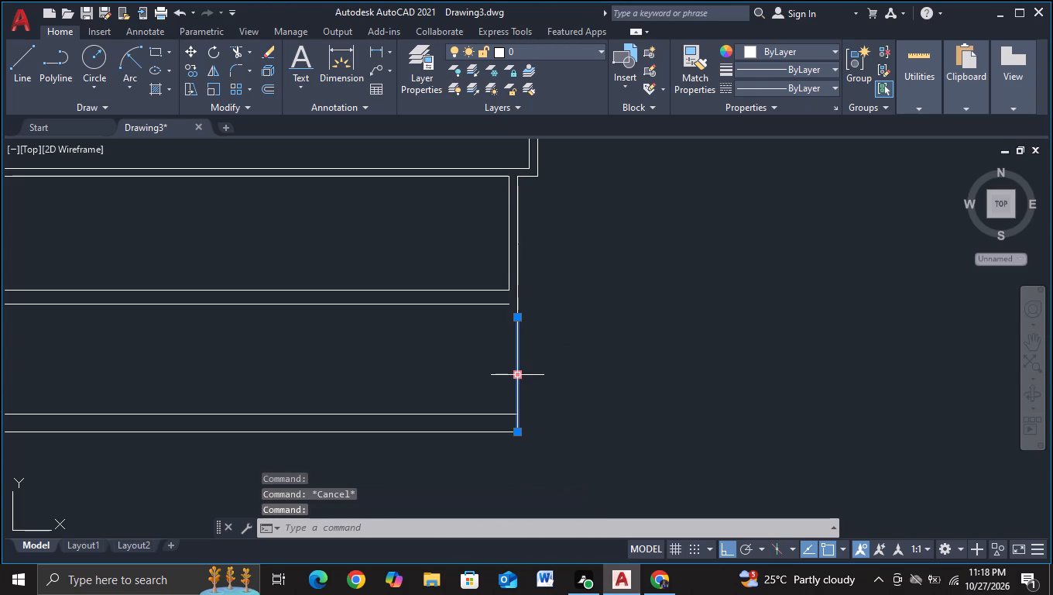
key(c)
click(583, 423)
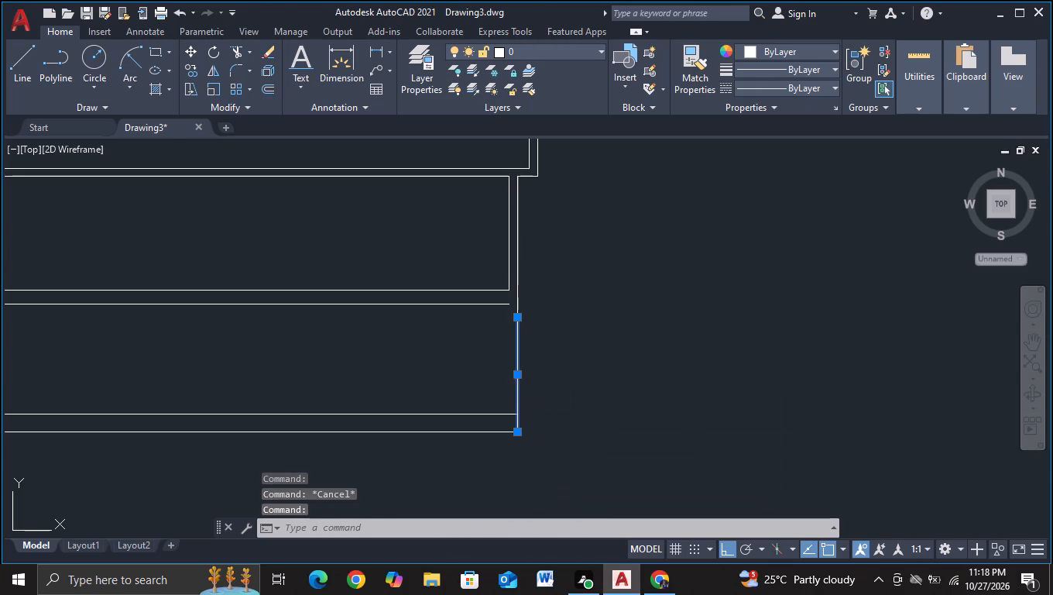
click(592, 412)
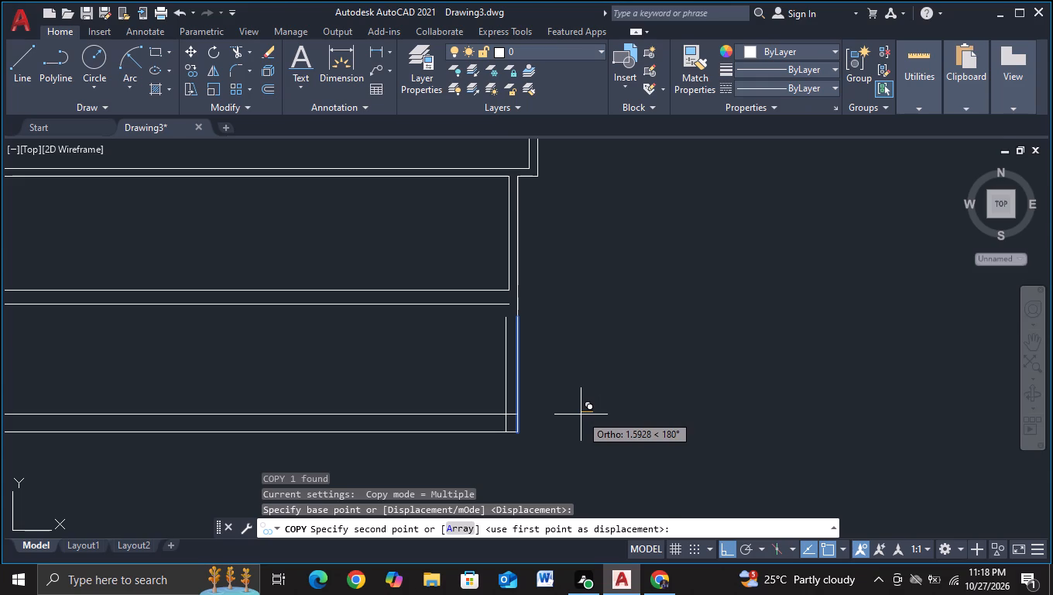
click(581, 414)
key(Escape)
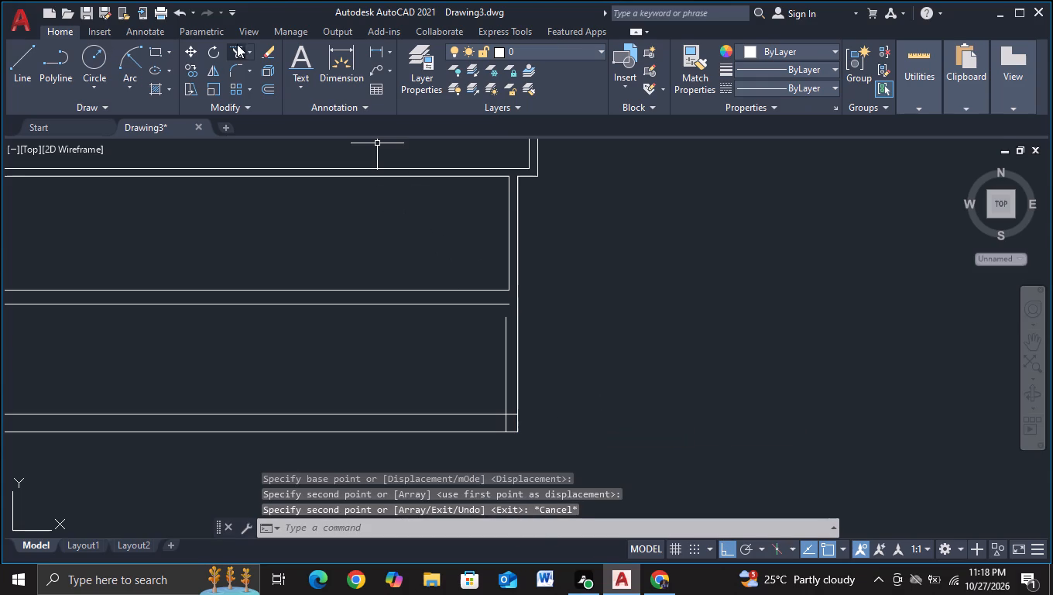
Trim the copied vertical line and the inner bottom line where they overshoot their shared lower corner.
click(240, 49)
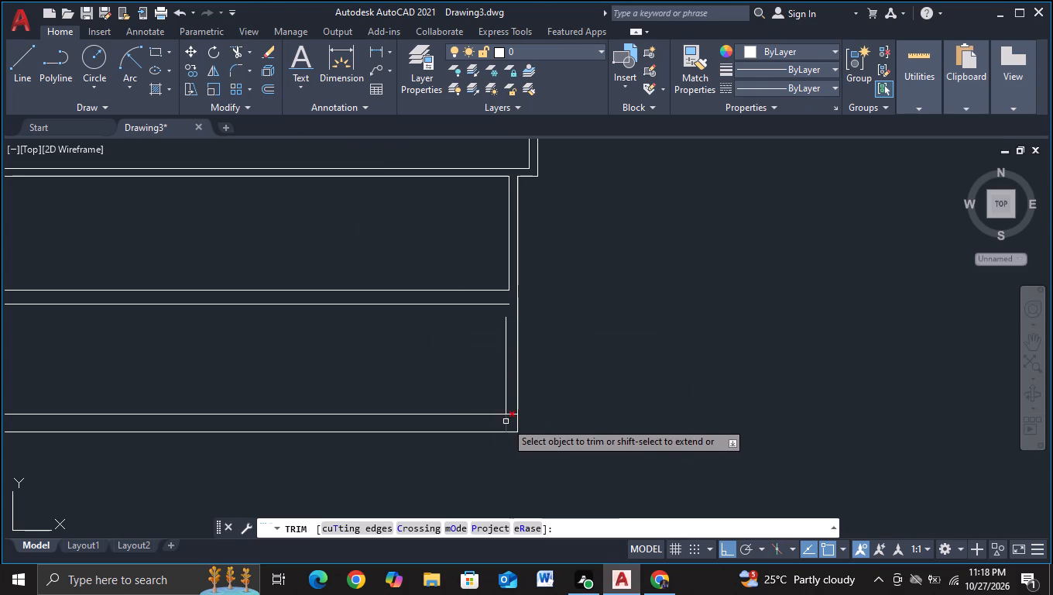
click(506, 421)
click(513, 415)
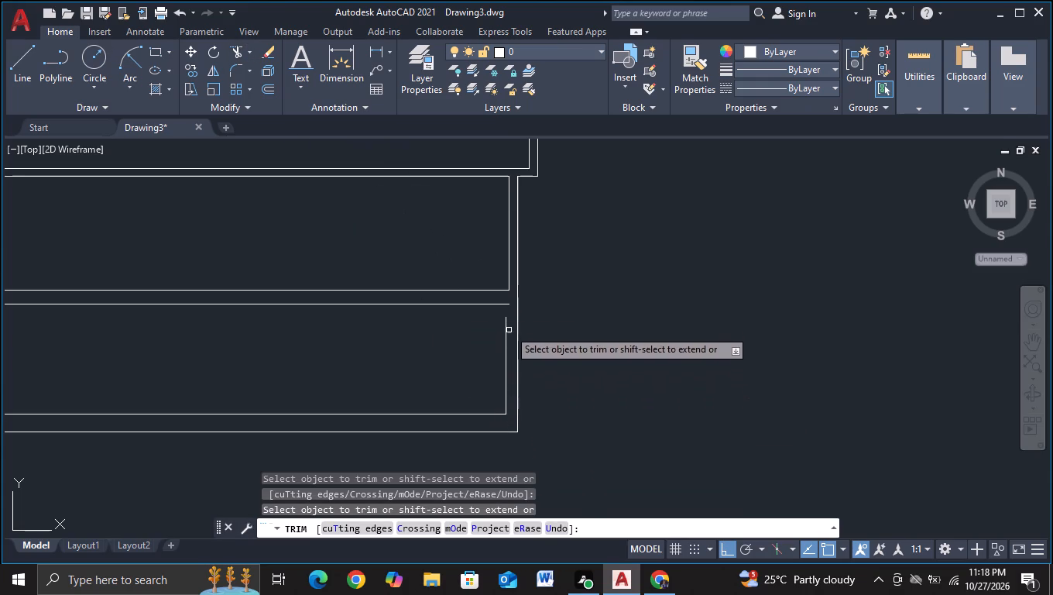
key(Escape)
Extend the copied inner vertical line up to the inner top line of the frame.
key(e)
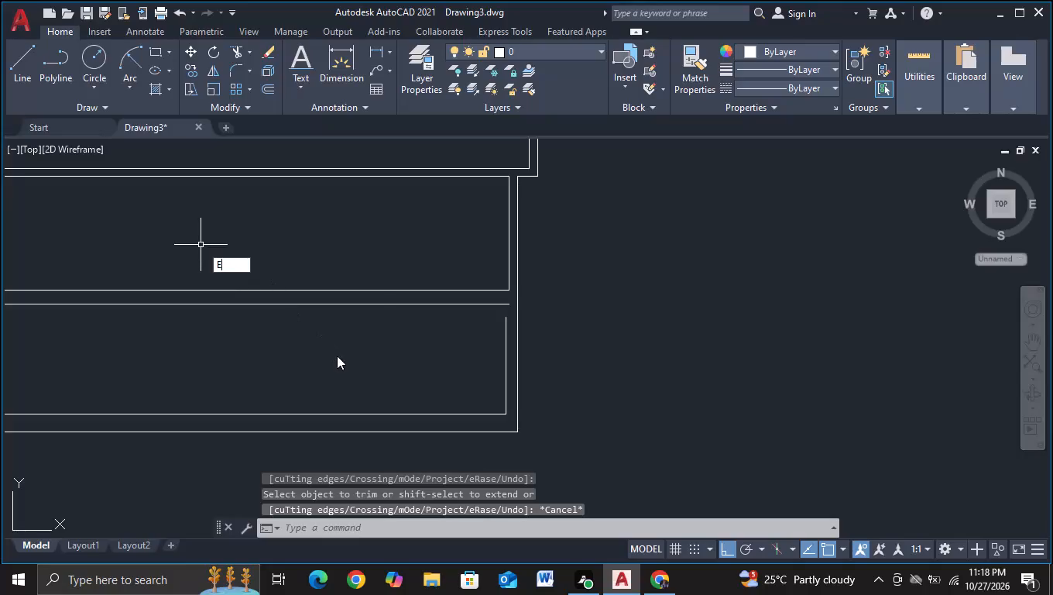
click(293, 291)
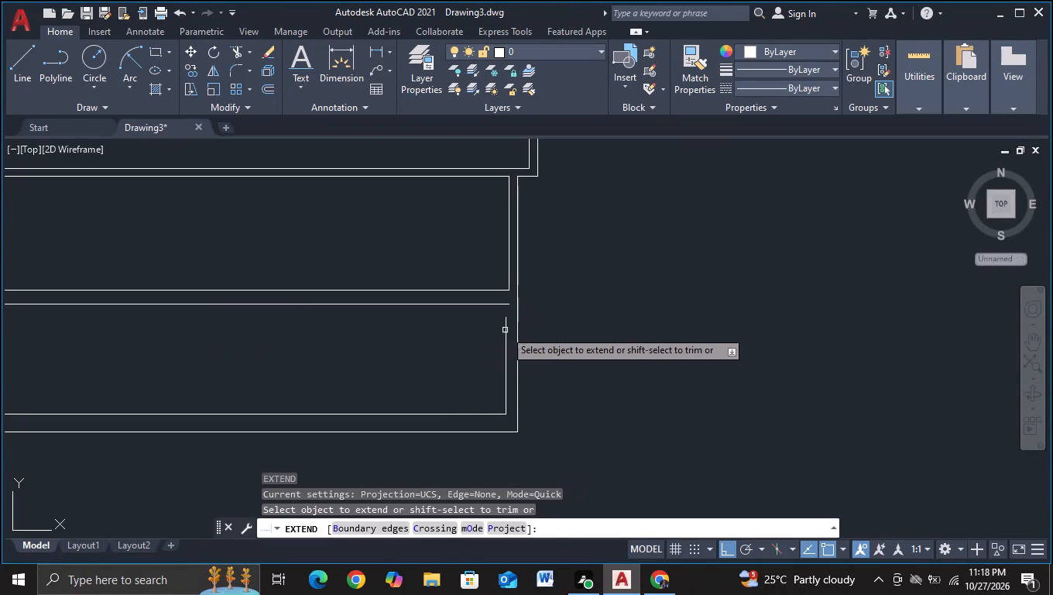
click(505, 330)
key(Escape)
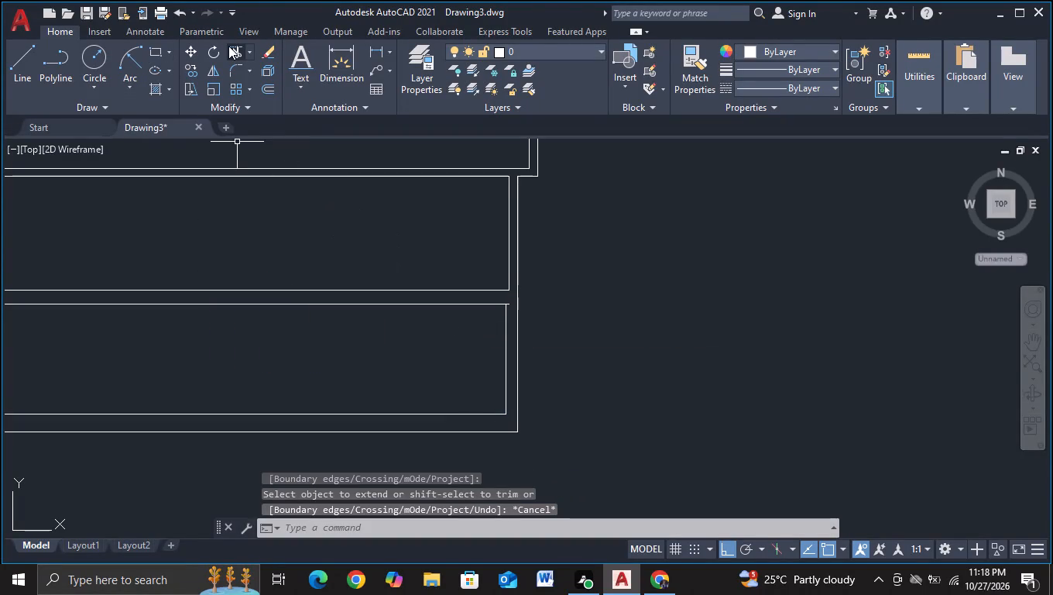
Trim the lowest frame's inner top line where it overshoots the inner vertical line at their upper corner.
drag(228, 46, 236, 56)
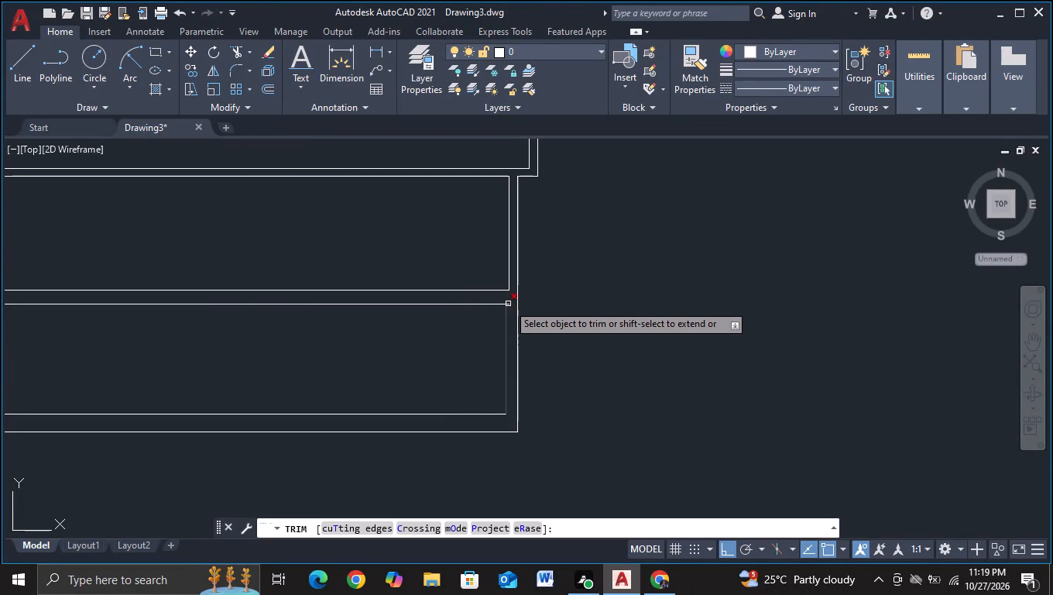
click(508, 304)
key(Escape)
scroll(646, 332, down, 2)
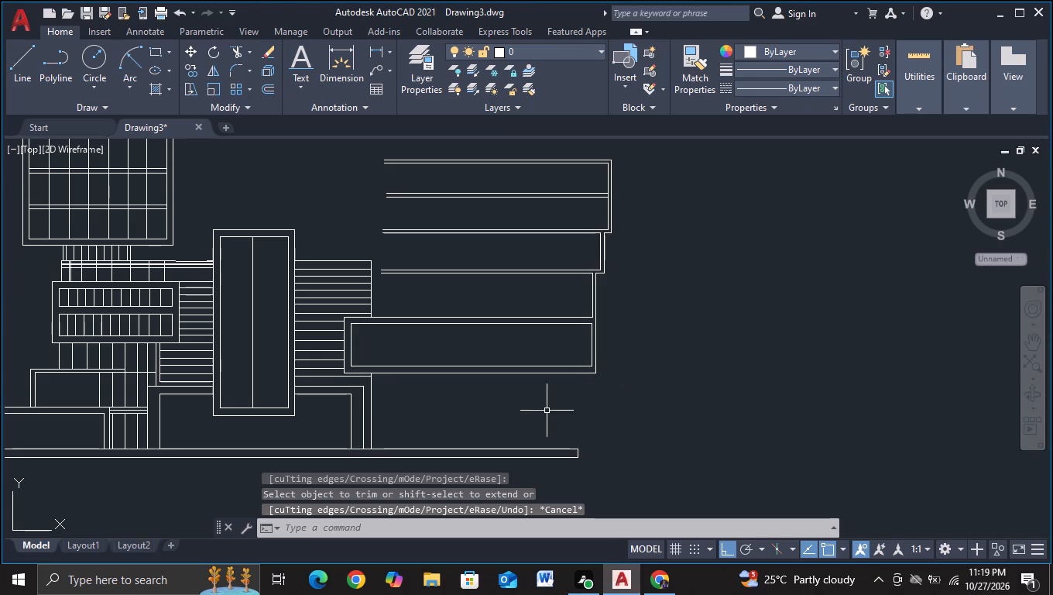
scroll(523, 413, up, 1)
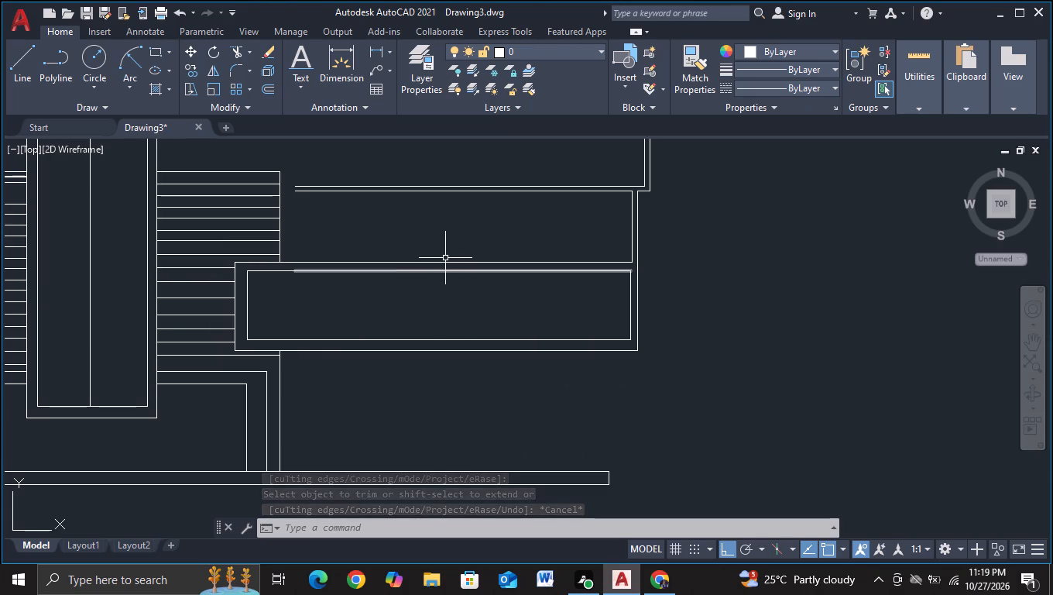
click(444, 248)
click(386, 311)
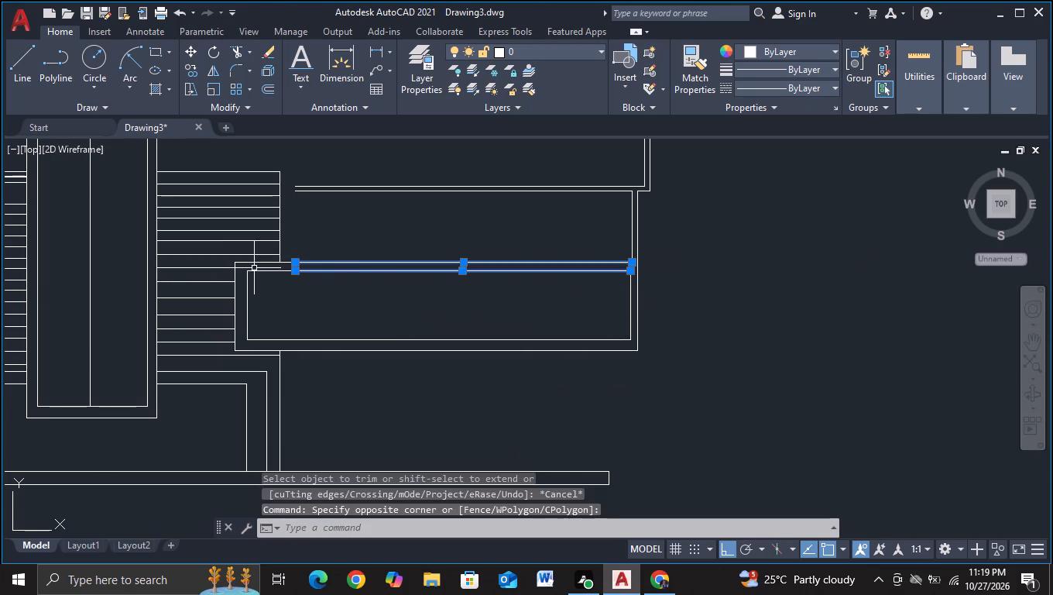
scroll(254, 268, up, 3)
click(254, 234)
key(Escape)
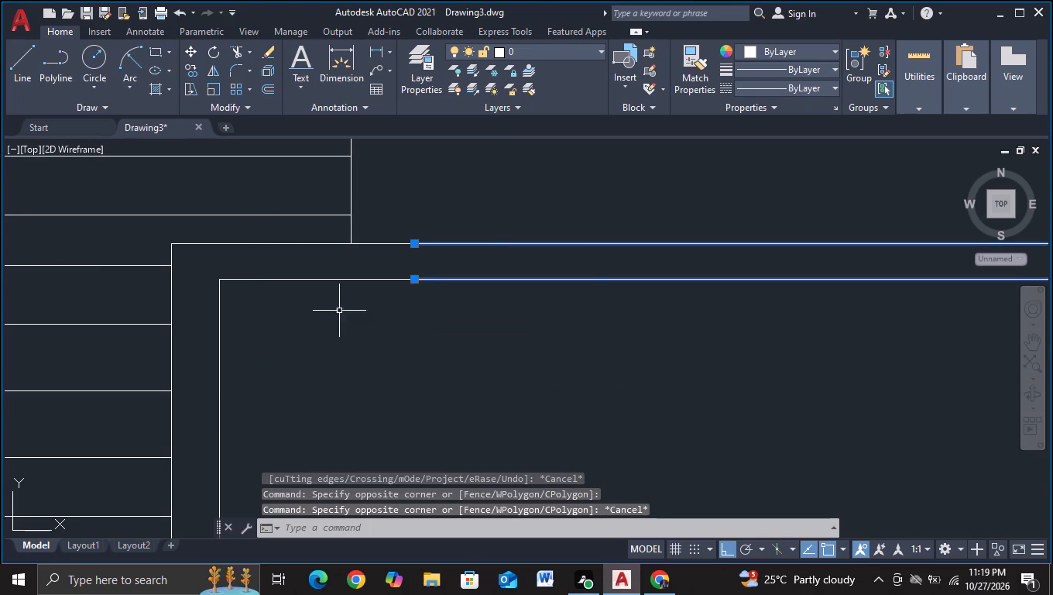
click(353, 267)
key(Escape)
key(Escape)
Copy all segments of the lowest frame's inner top line straight down to slightly below the frame's mid-height.
click(353, 267)
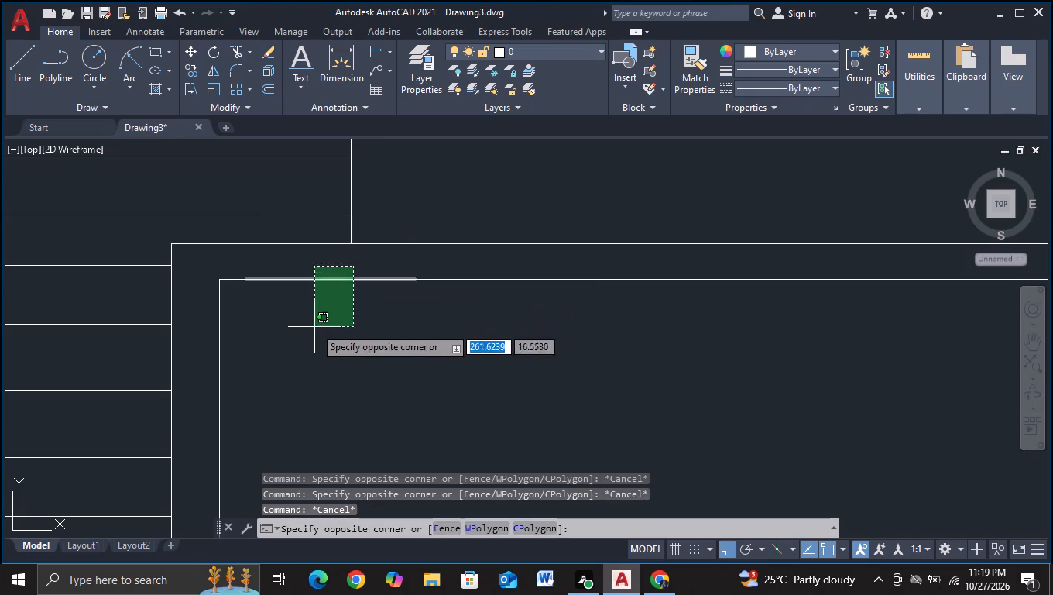
click(314, 327)
click(637, 280)
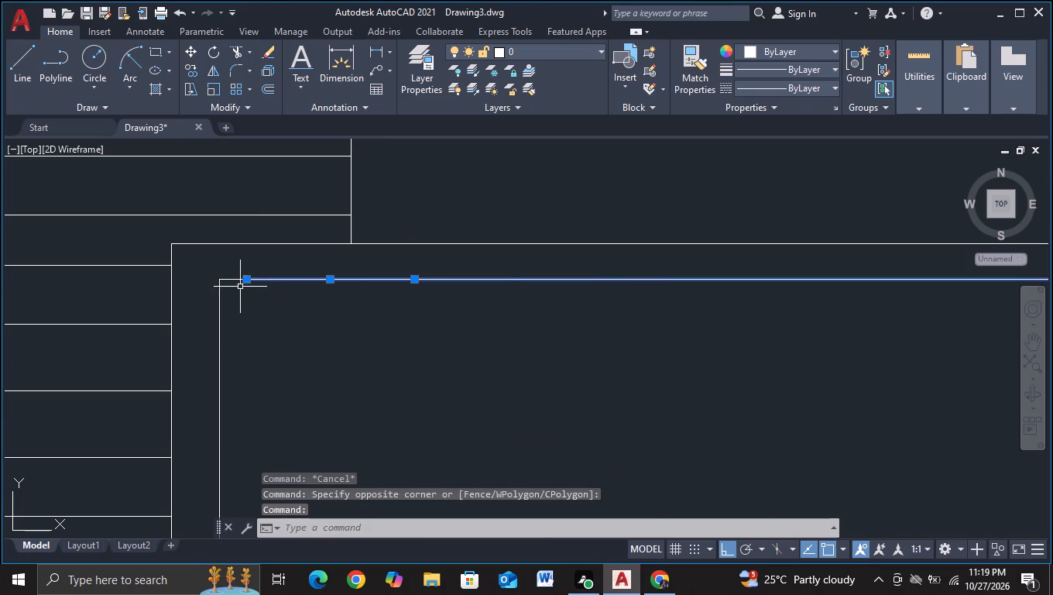
click(231, 280)
scroll(578, 360, down, 1)
middle_drag(698, 404, 272, 417)
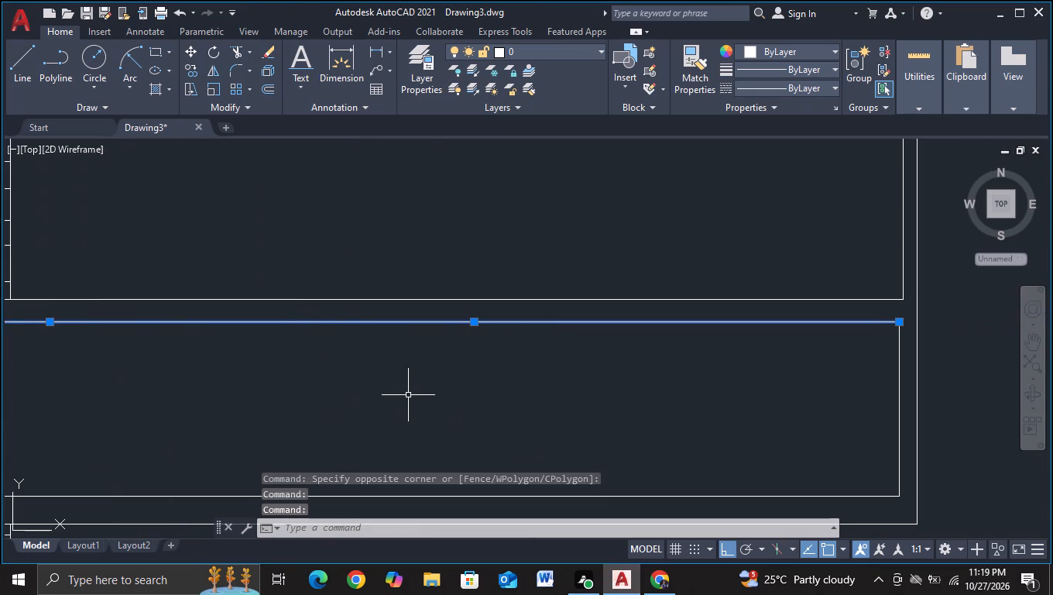
key(c)
click(496, 439)
click(523, 358)
middle_drag(526, 433, 535, 398)
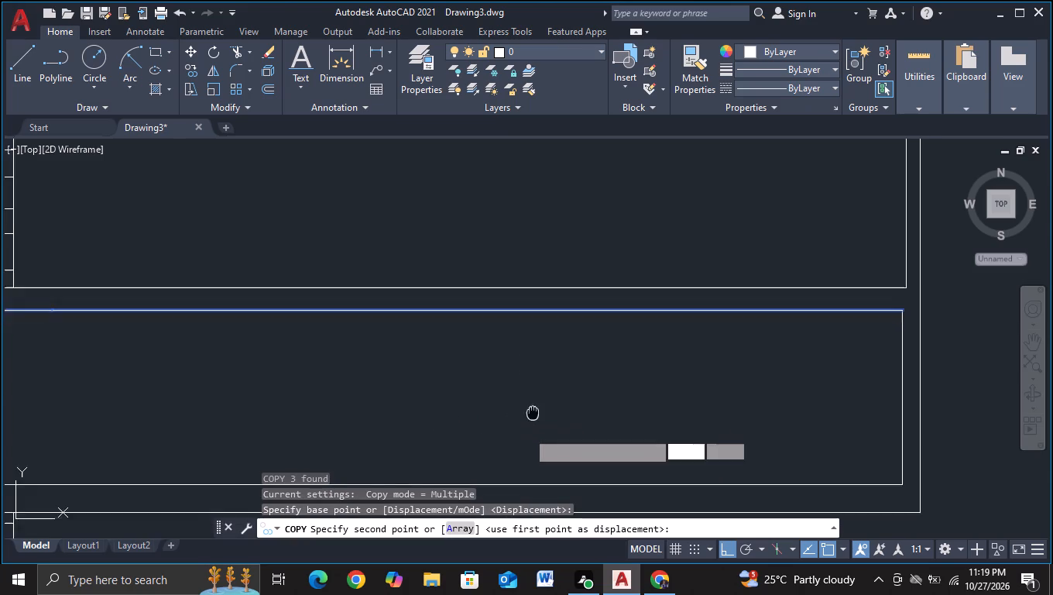
middle_drag(535, 398, 544, 366)
scroll(544, 366, down, 1)
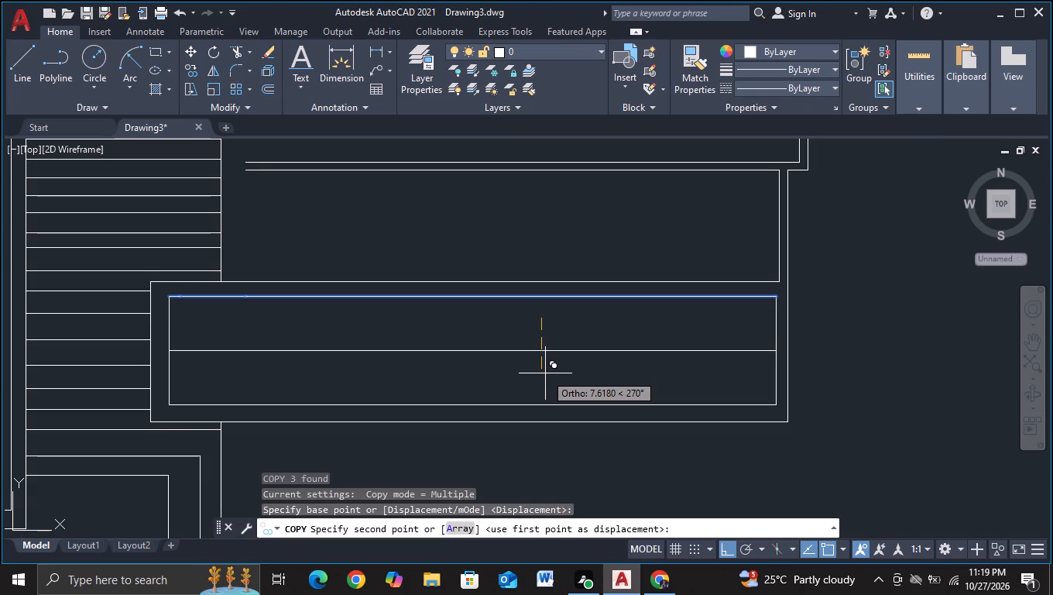
click(545, 380)
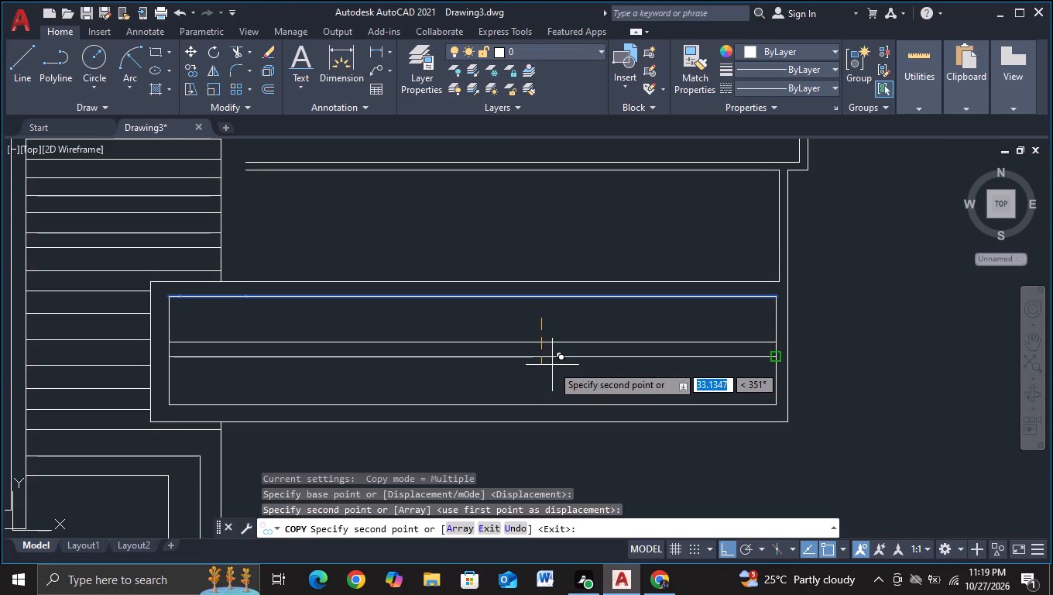
key(Escape)
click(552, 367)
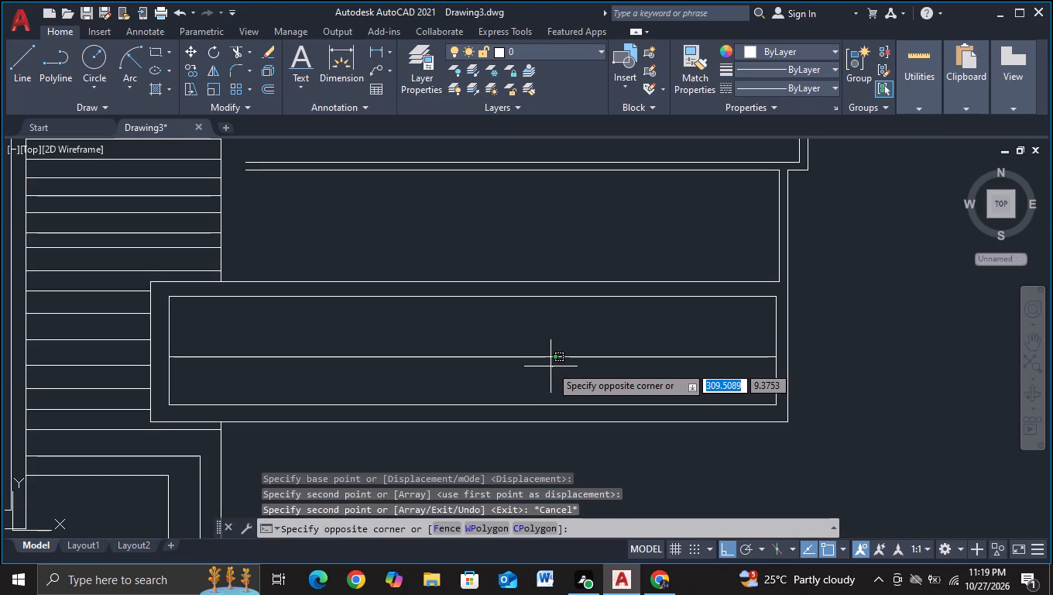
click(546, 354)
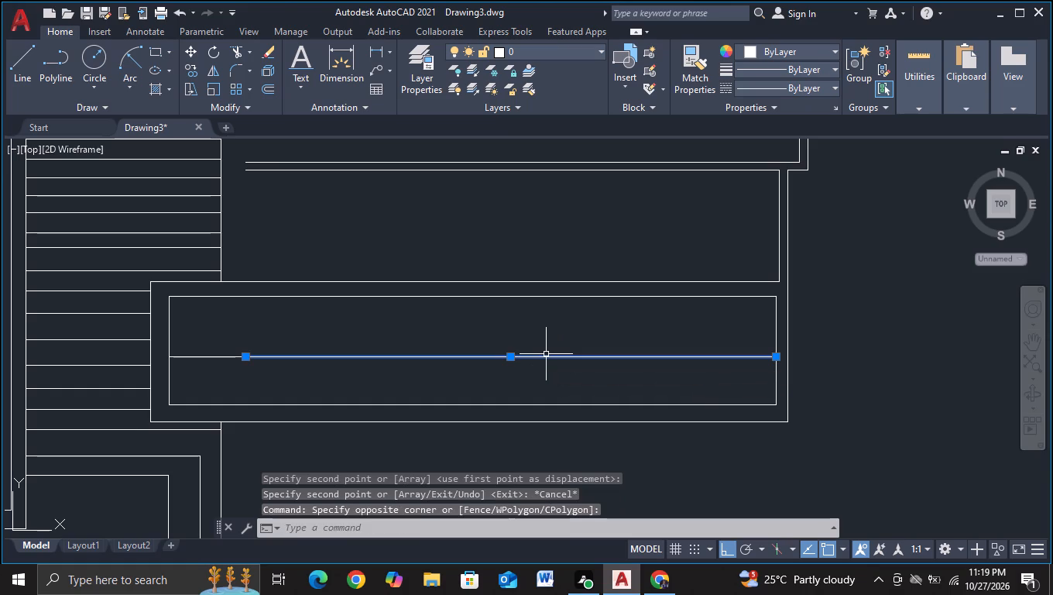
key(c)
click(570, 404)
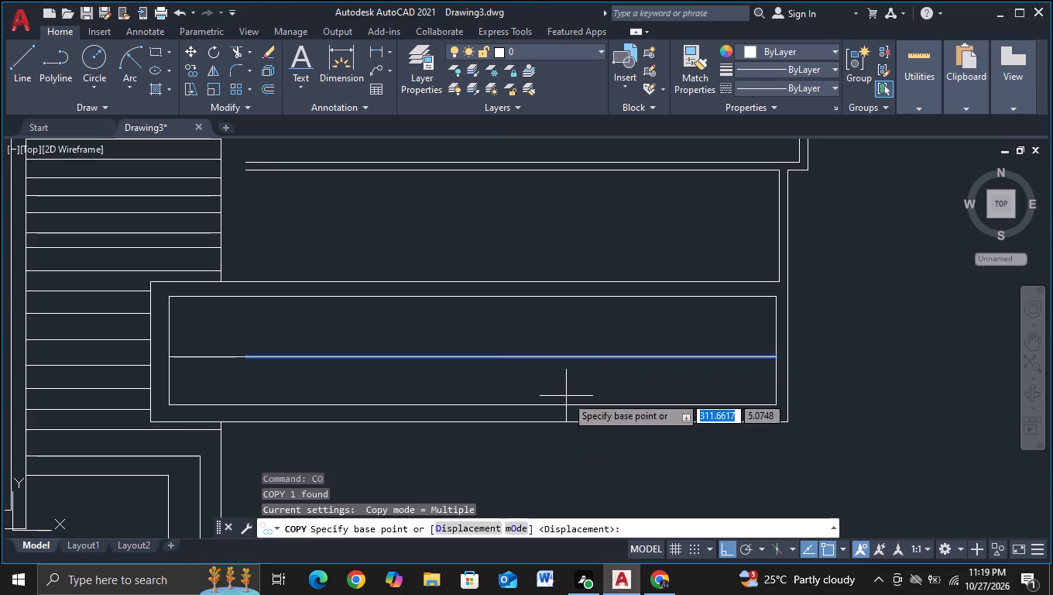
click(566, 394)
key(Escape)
Copy the full set of mid-height line segments a short distance up to form a double line across the lowest frame.
click(427, 333)
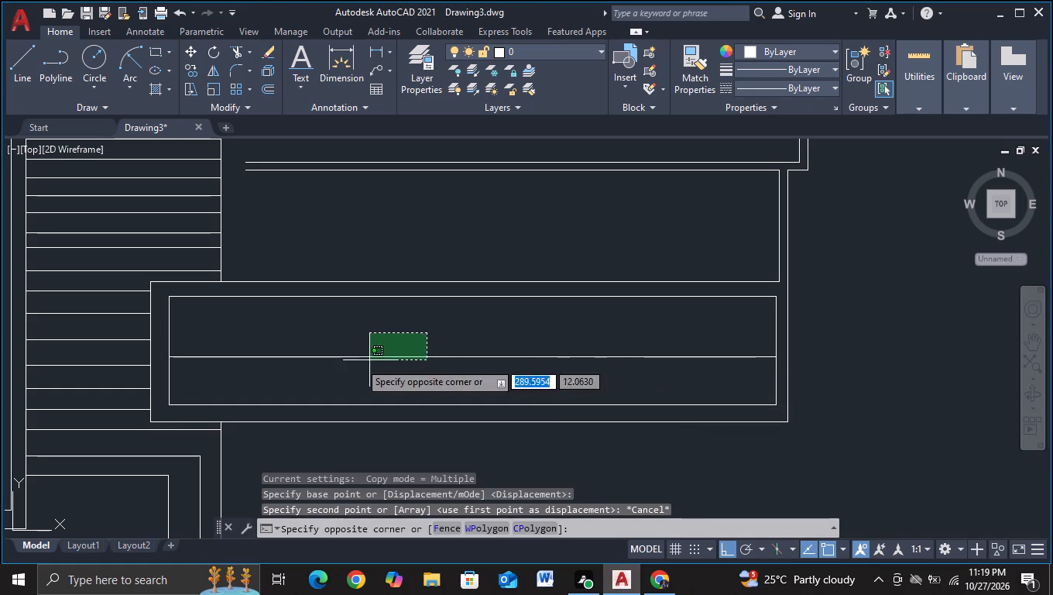
click(348, 368)
click(239, 324)
click(174, 373)
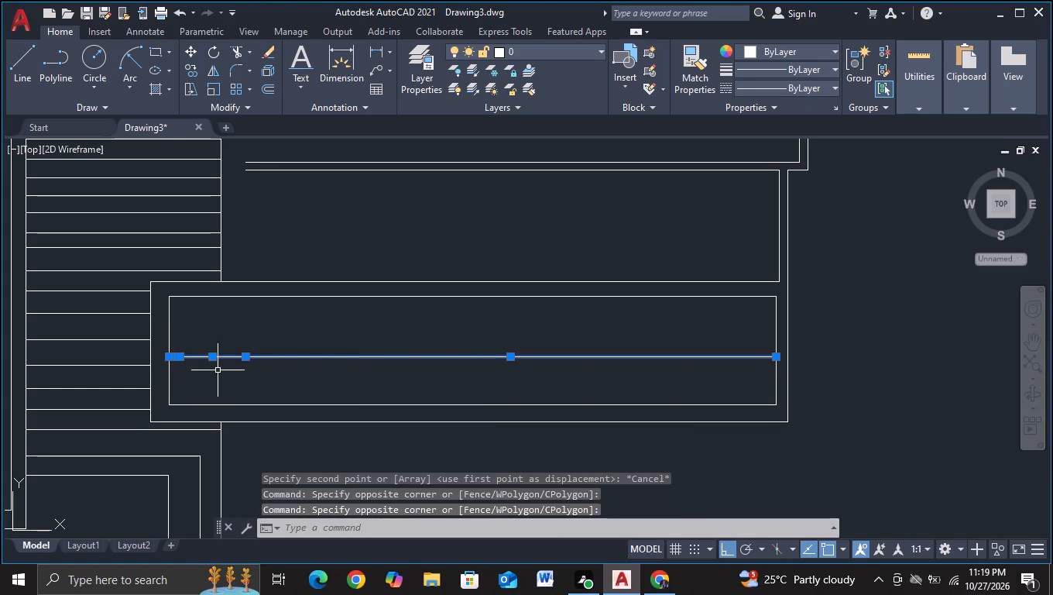
key(c)
click(424, 420)
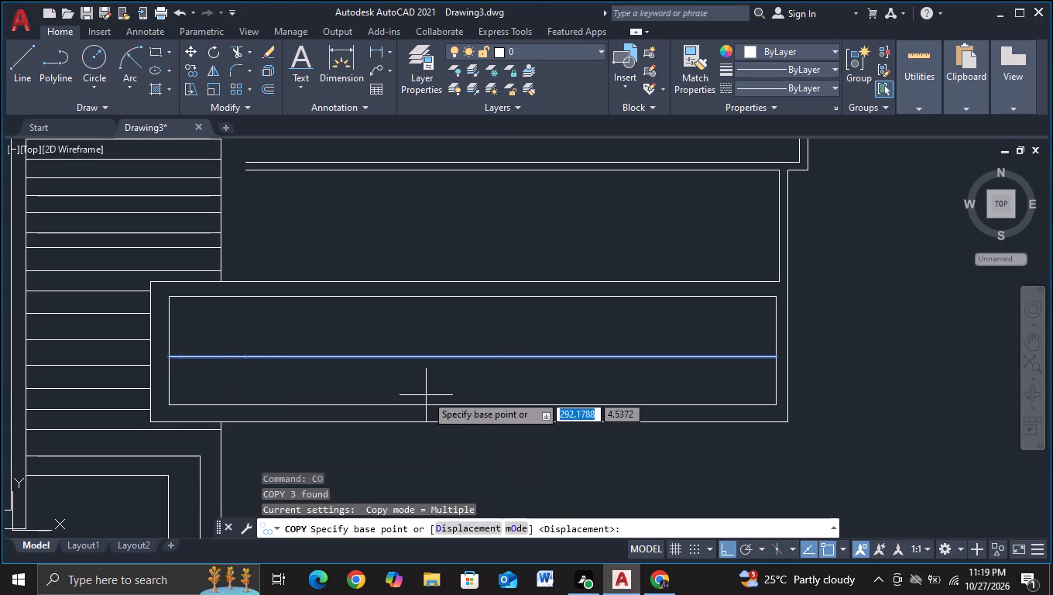
click(426, 390)
click(430, 377)
key(Escape)
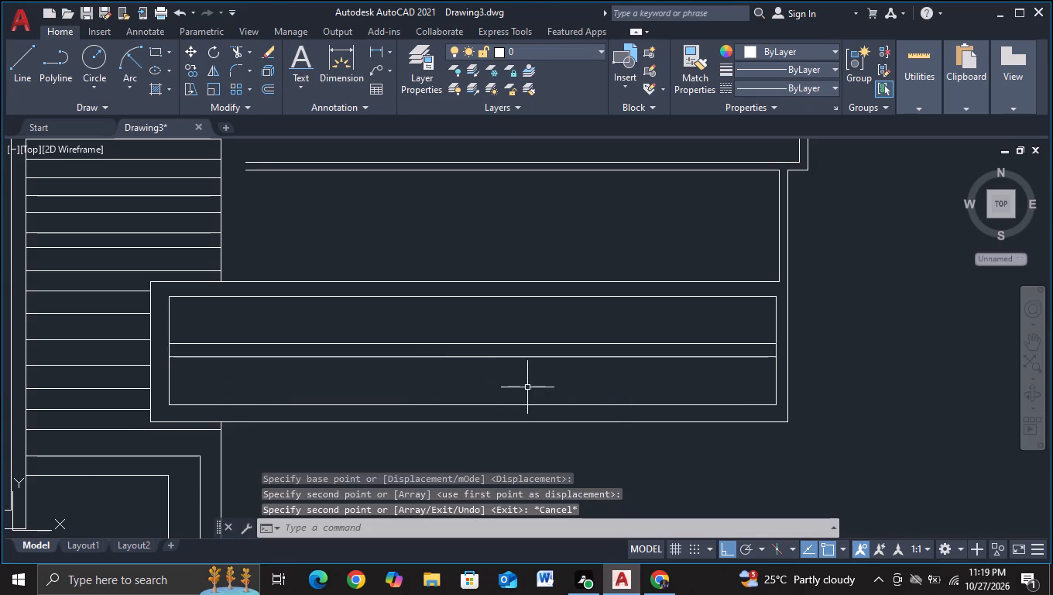
Draw a vertical line near the top tier's open end, from below its middle double line up past its top lines.
scroll(529, 388, down, 2)
middle_drag(604, 428, 588, 443)
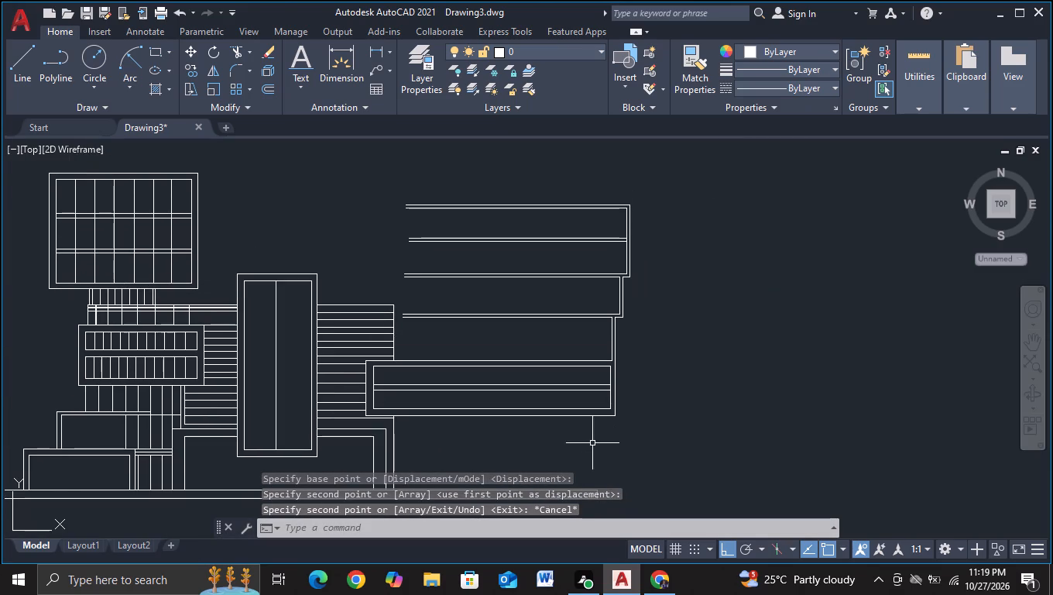
middle_drag(744, 421, 650, 456)
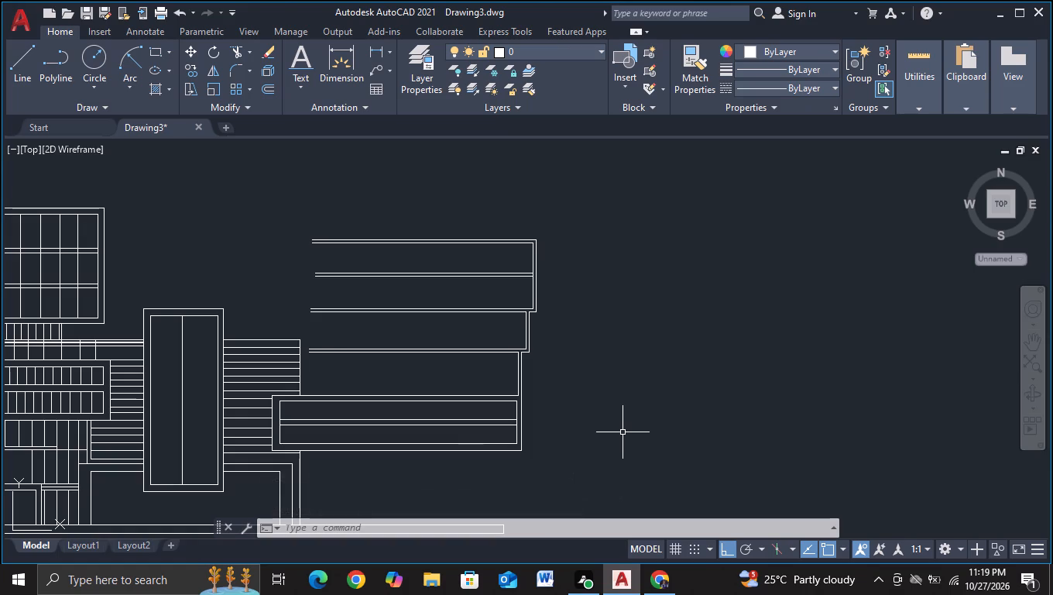
middle_drag(624, 424, 642, 467)
scroll(602, 431, up, 1)
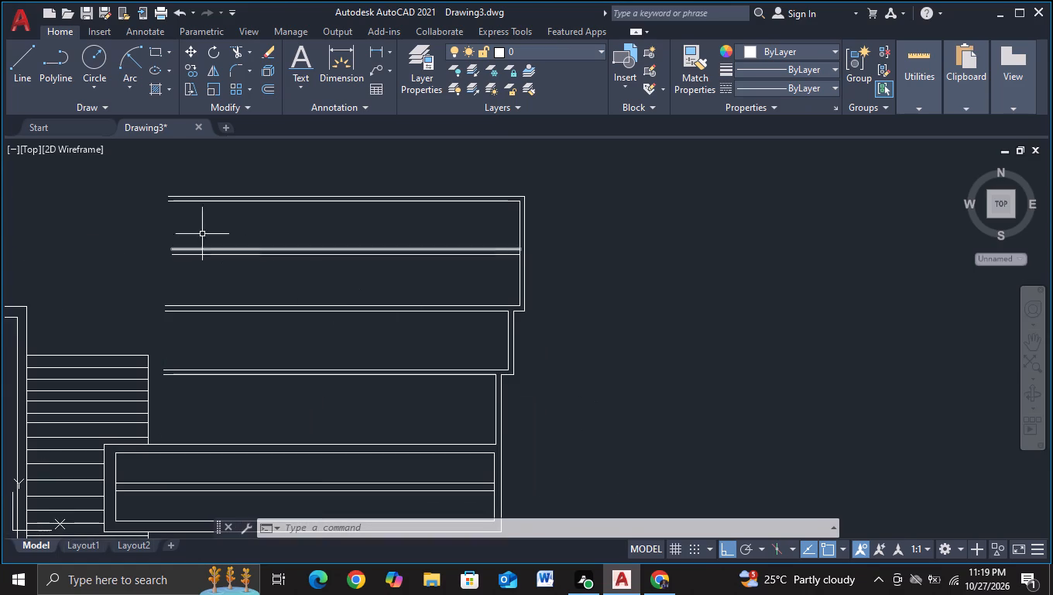
click(18, 53)
click(205, 274)
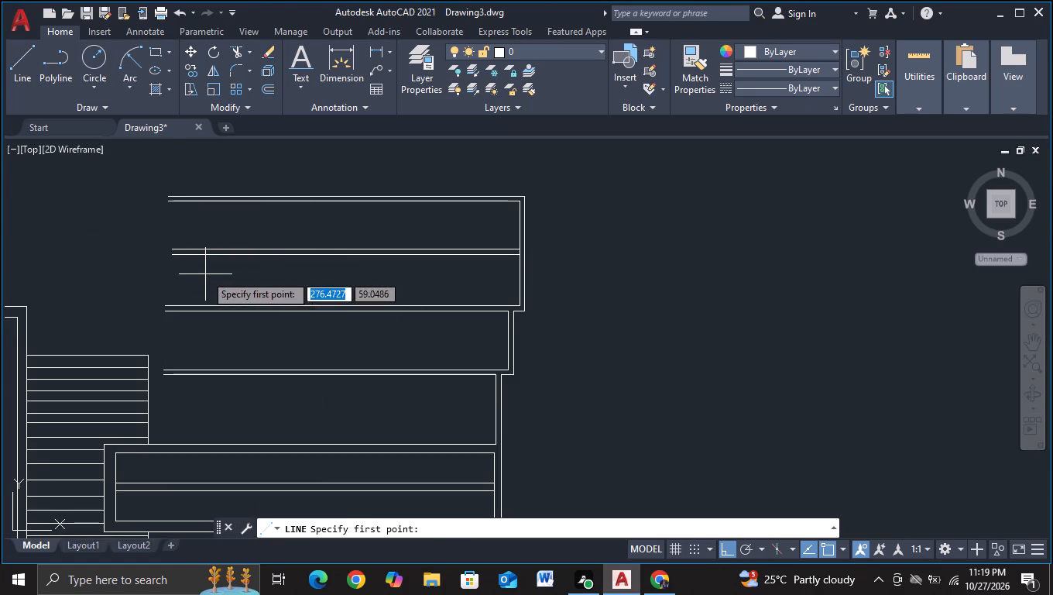
click(209, 181)
key(Escape)
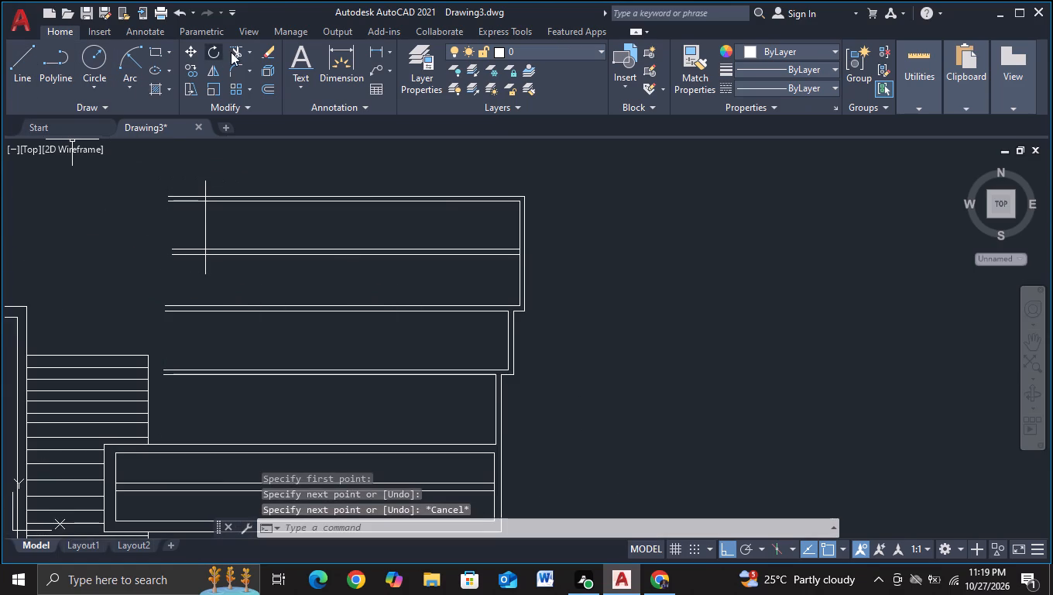
Trim the new vertical line's lower end back to the top tier's middle double line.
click(231, 52)
click(204, 265)
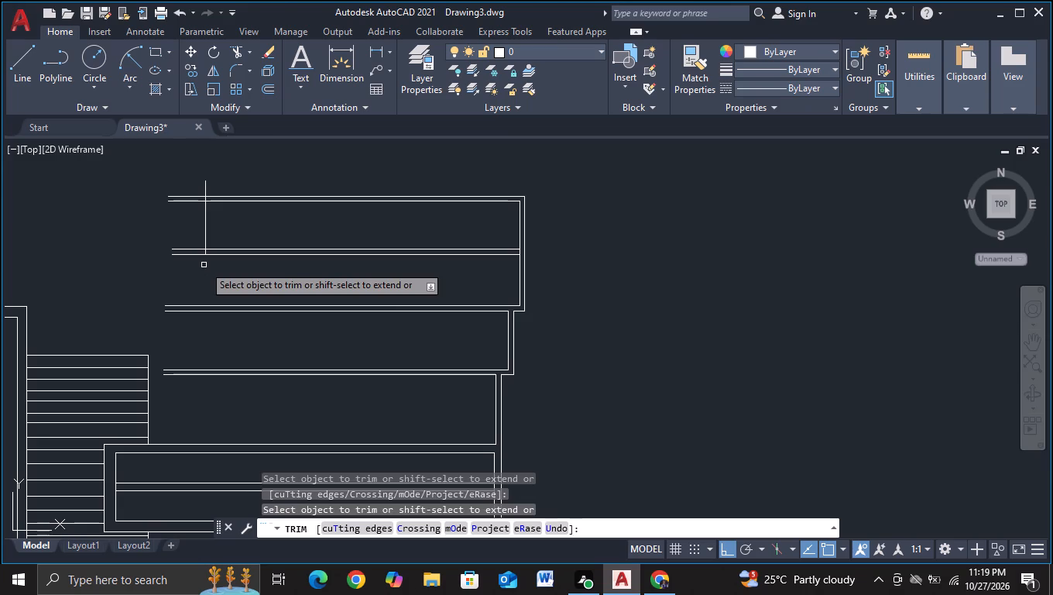
Draw a vertical line about 20 units up from the open end of the top tier's lowest horizontal line.
click(12, 69)
click(164, 315)
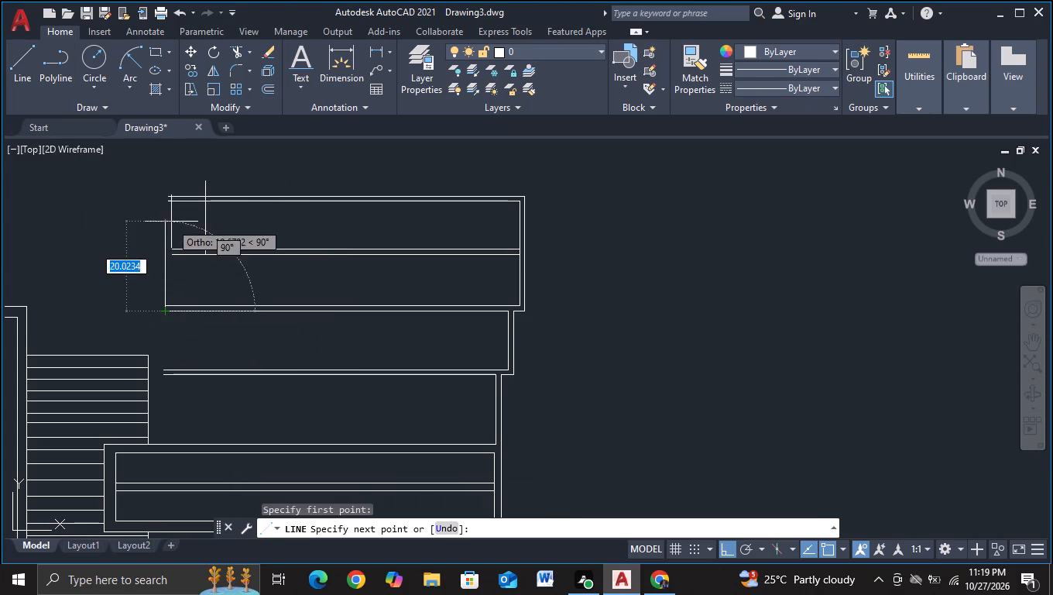
click(171, 222)
key(Escape)
Draw a line extending the second tier's lower outer line over the louvered wall, turning vertically upward at its end.
click(26, 66)
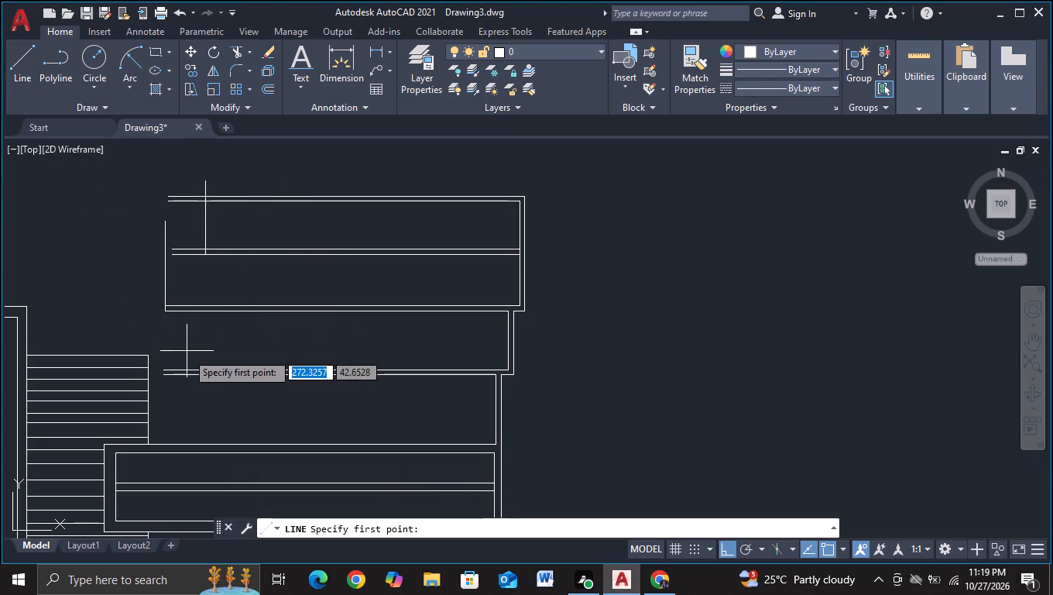
click(160, 377)
scroll(109, 373, up, 2)
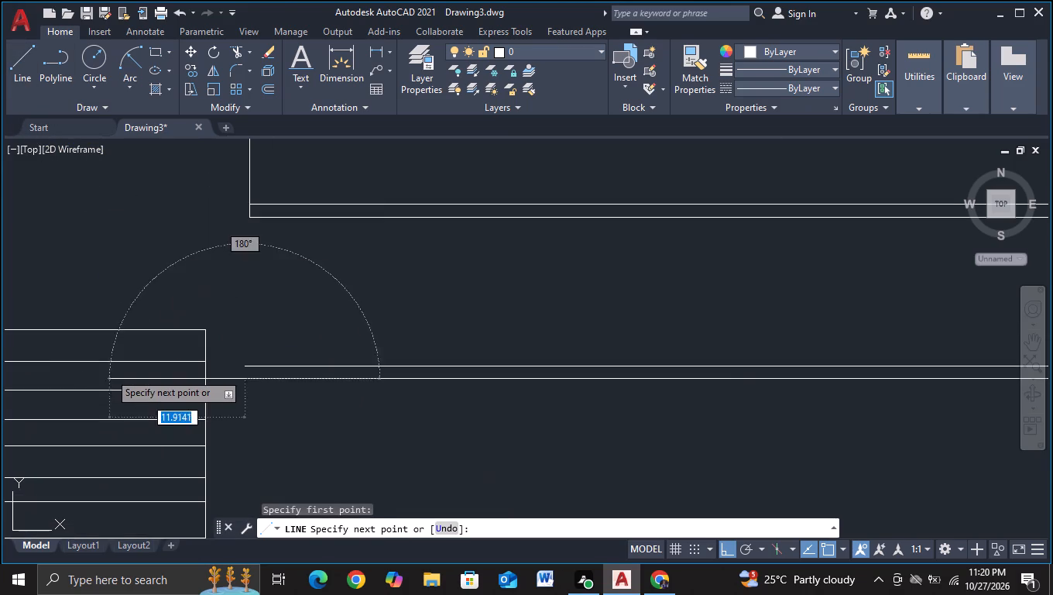
click(132, 377)
click(145, 234)
key(Escape)
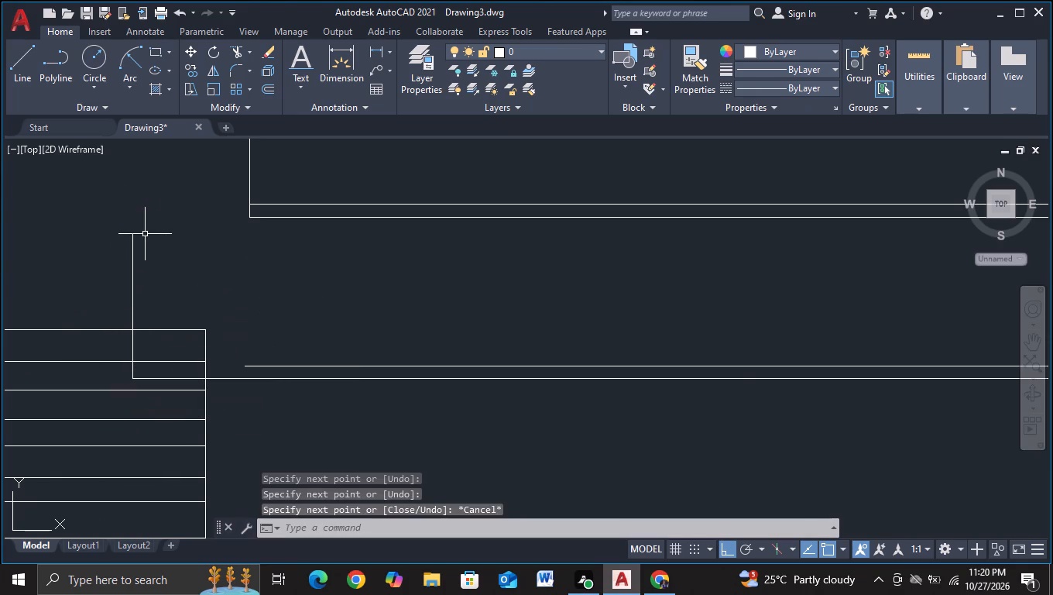
Trim the louvered wall's horizontal lines and vertical edge that fall inside the second tier's new corner.
scroll(244, 358, down, 2)
middle_drag(256, 415, 256, 351)
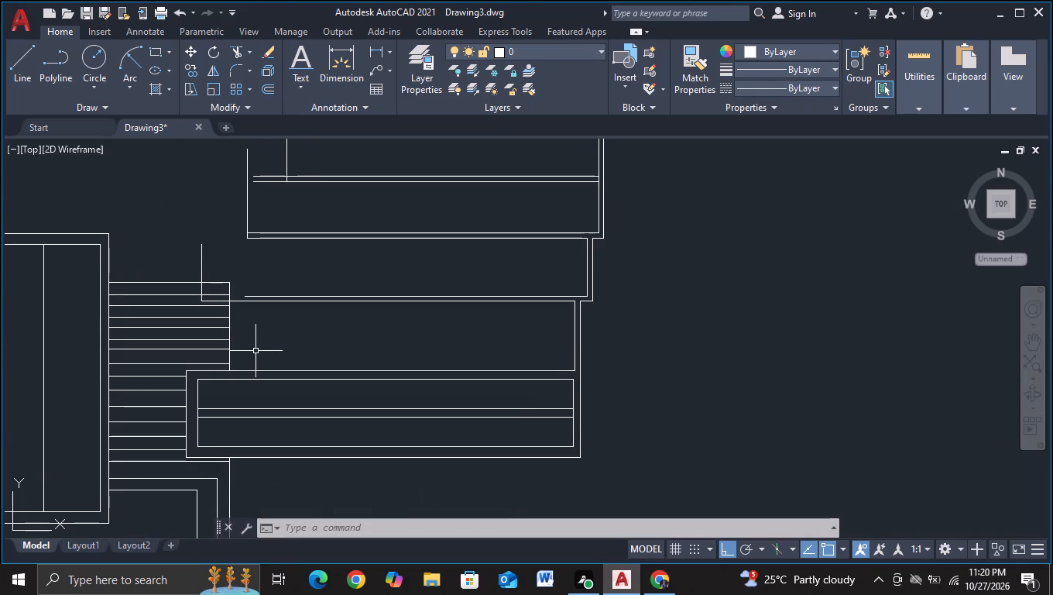
middle_drag(263, 347, 264, 372)
middle_drag(261, 369, 261, 376)
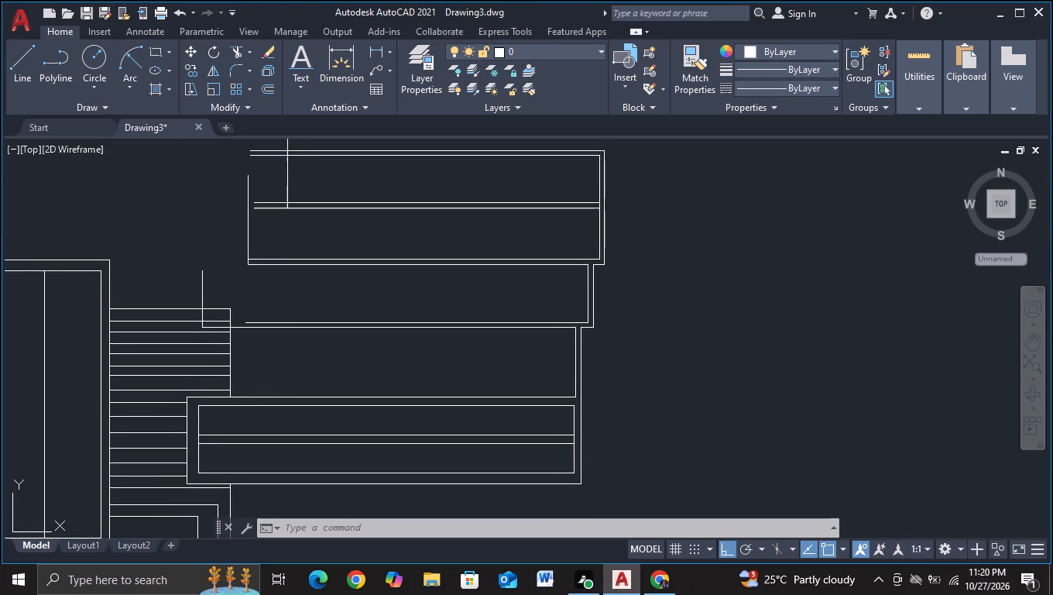
middle_drag(261, 376, 256, 402)
click(228, 47)
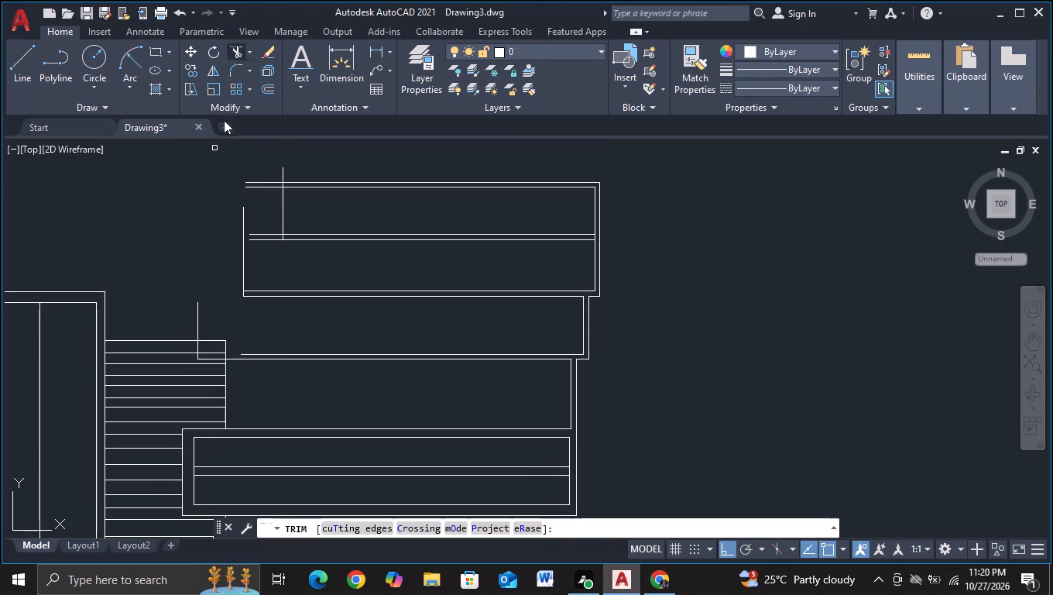
scroll(216, 349, up, 2)
click(209, 366)
click(218, 321)
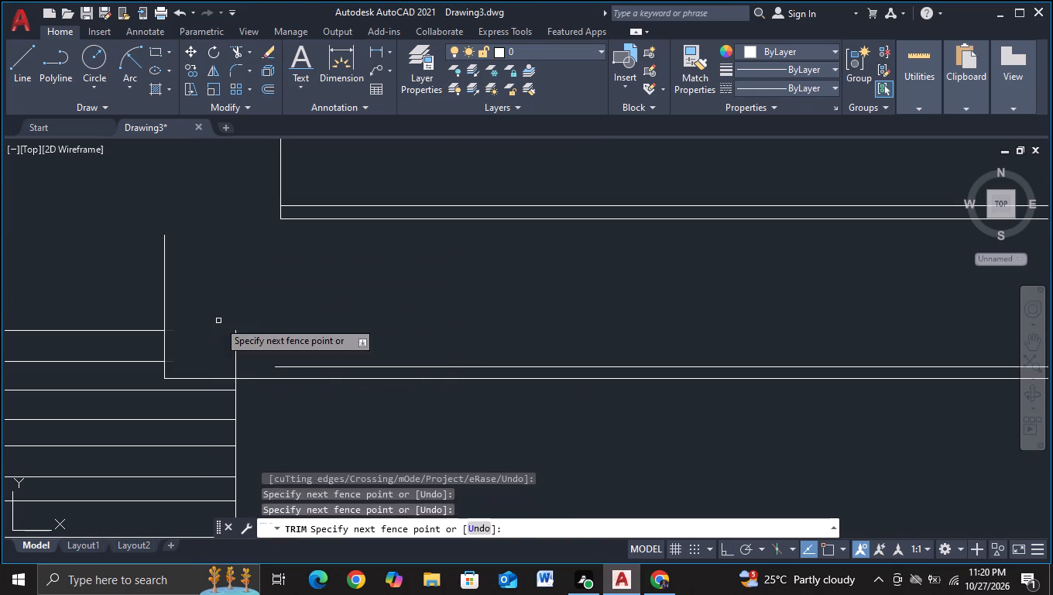
click(221, 341)
click(256, 343)
scroll(280, 324, down, 2)
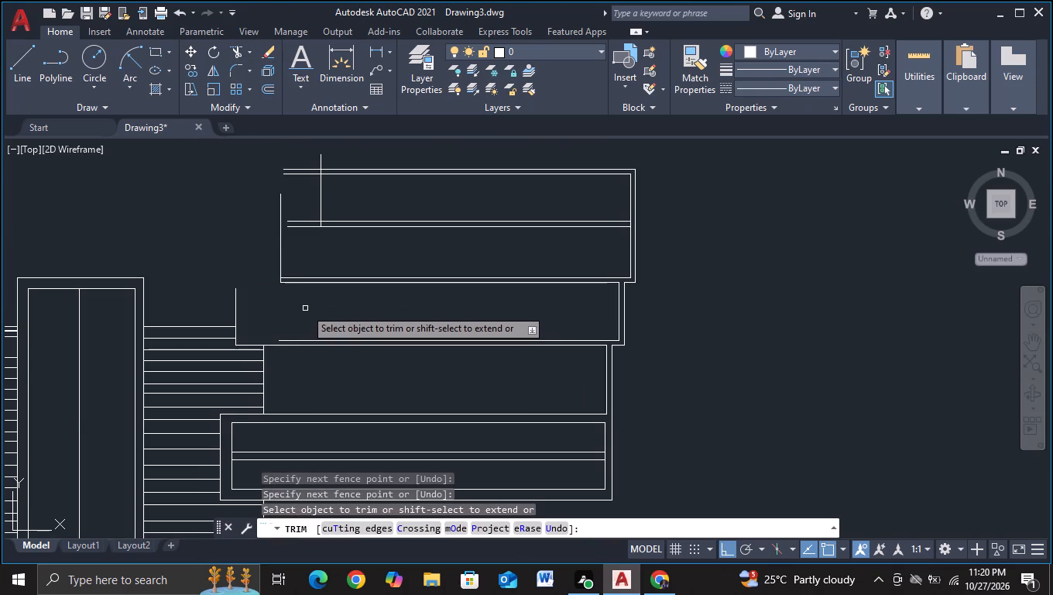
scroll(305, 309, down, 1)
middle_drag(302, 358, 303, 369)
key(Escape)
middle_drag(299, 323, 293, 356)
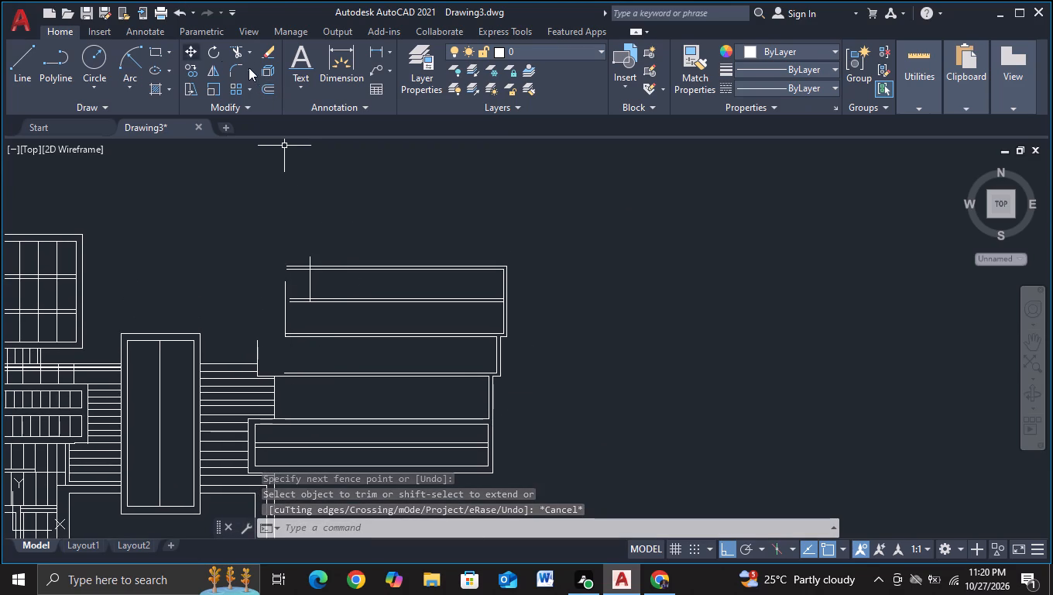
Trim the top tier's upper double line past the new vertical line, and trim that vertical's stubs above it and within the middle double line.
click(239, 50)
scroll(280, 246, up, 2)
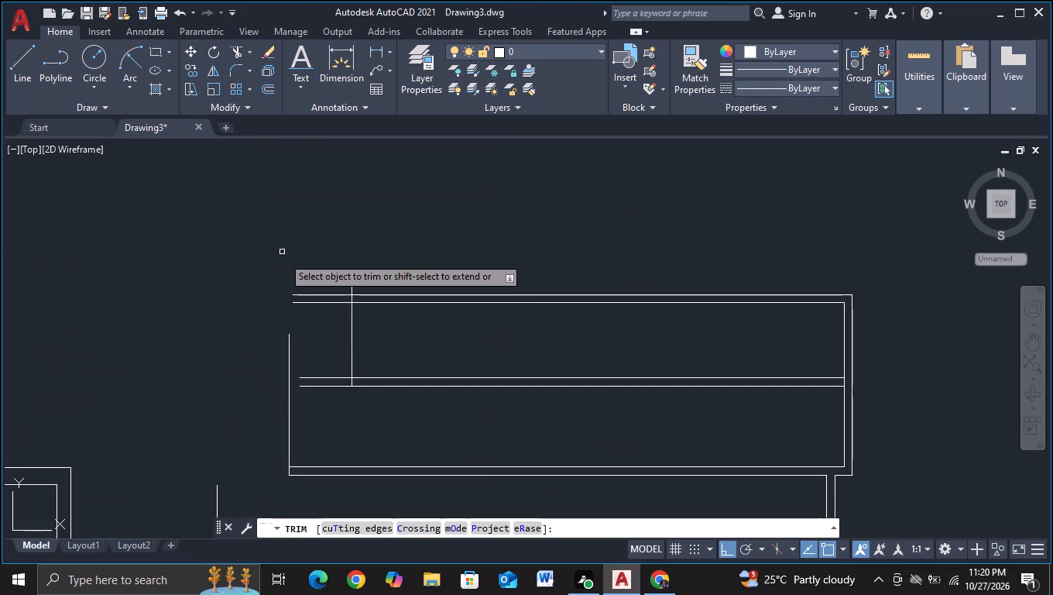
click(338, 337)
click(333, 262)
click(331, 274)
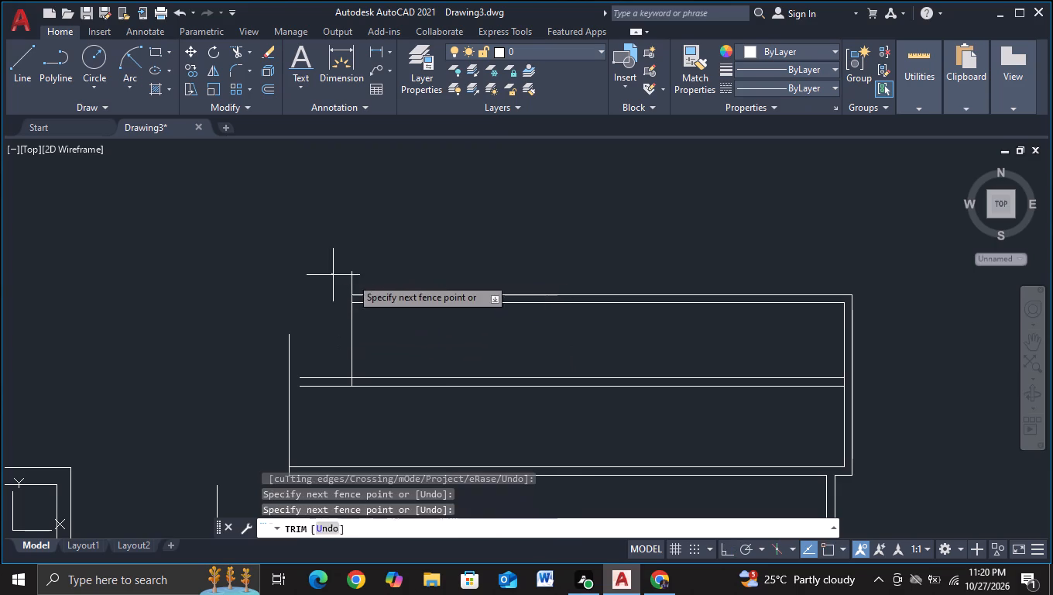
click(389, 284)
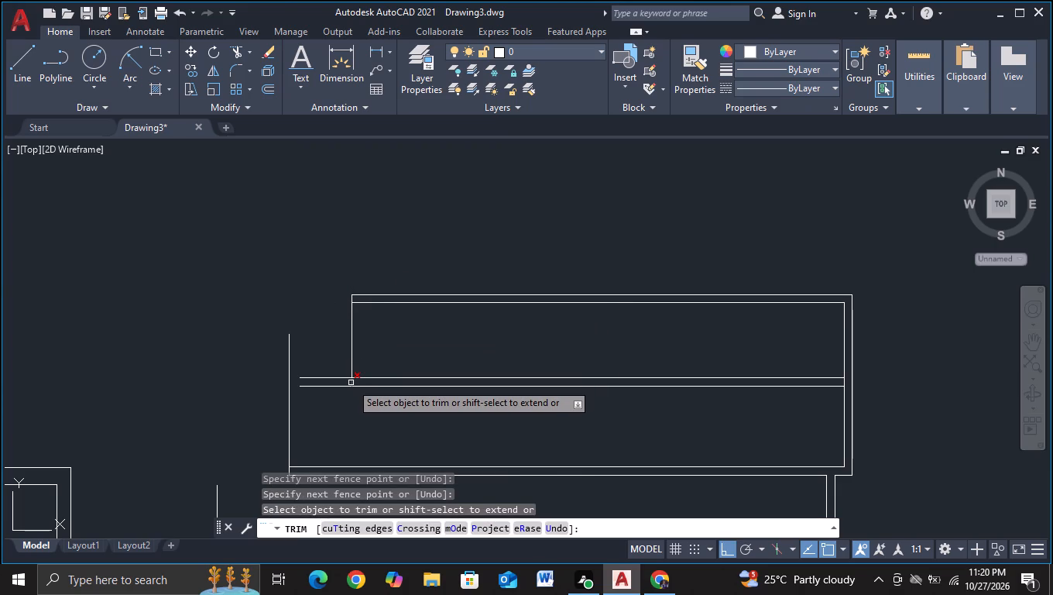
click(351, 383)
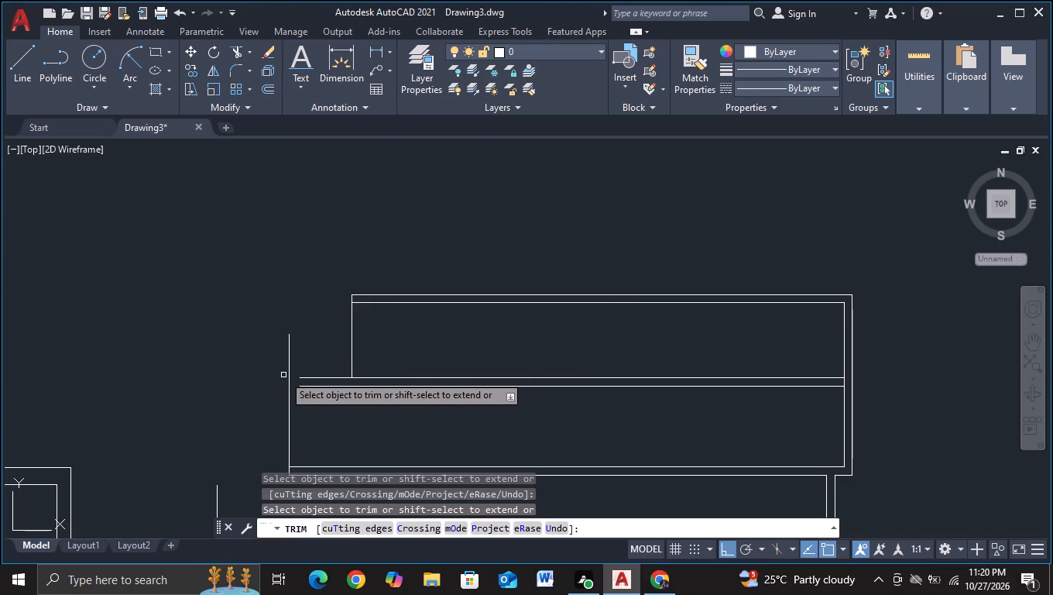
middle_drag(263, 375, 245, 306)
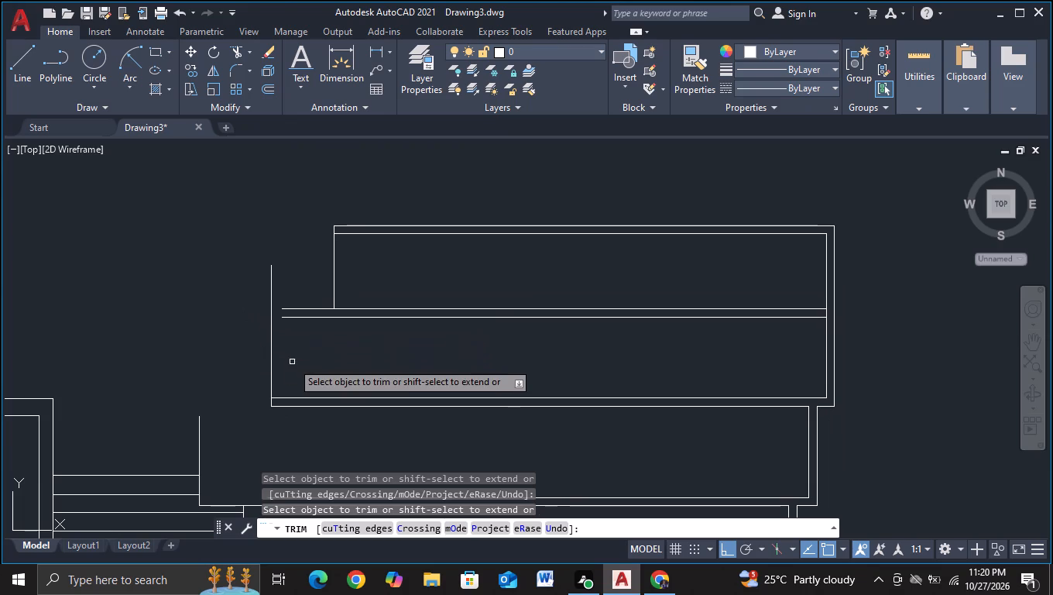
key(Escape)
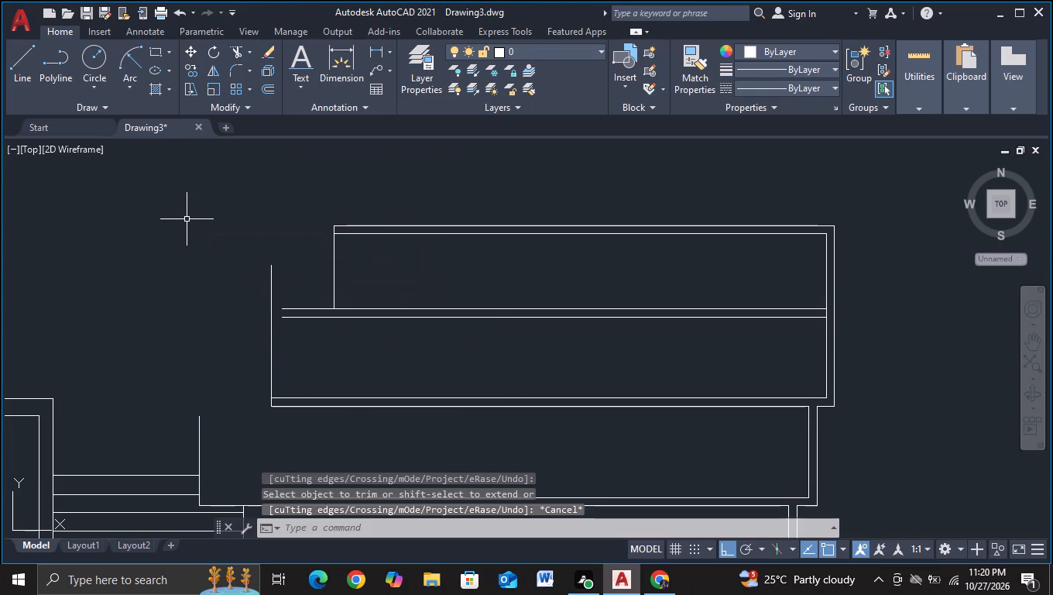
Extend both lines of the top tier's middle double line to the vertical line at the tier's open end.
key(e)
click(245, 272)
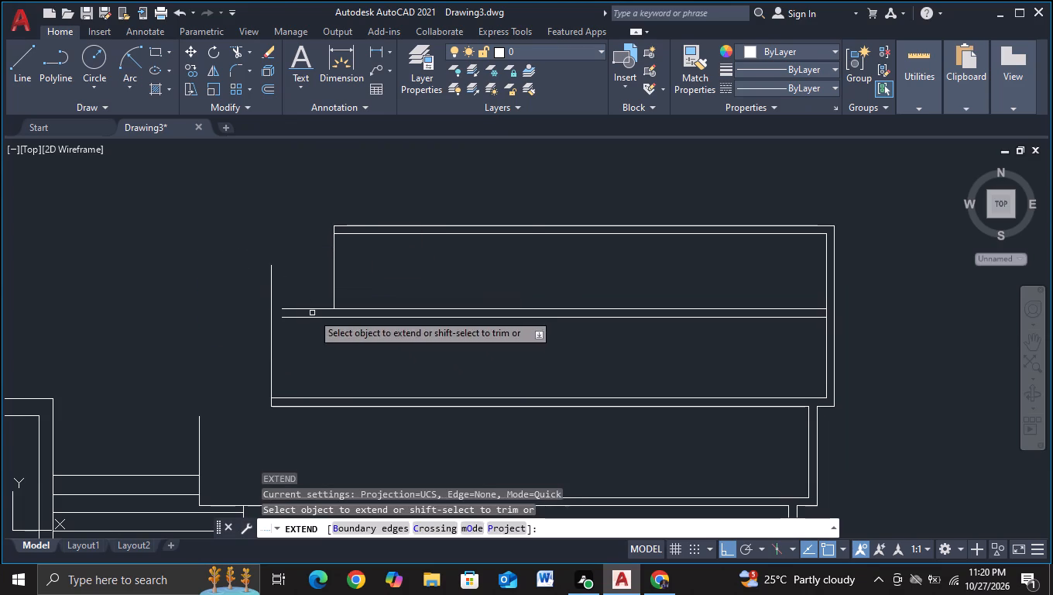
click(298, 300)
click(293, 342)
key(Escape)
Trim the part of the top tier's outer vertical line that rises above the middle double line.
click(237, 55)
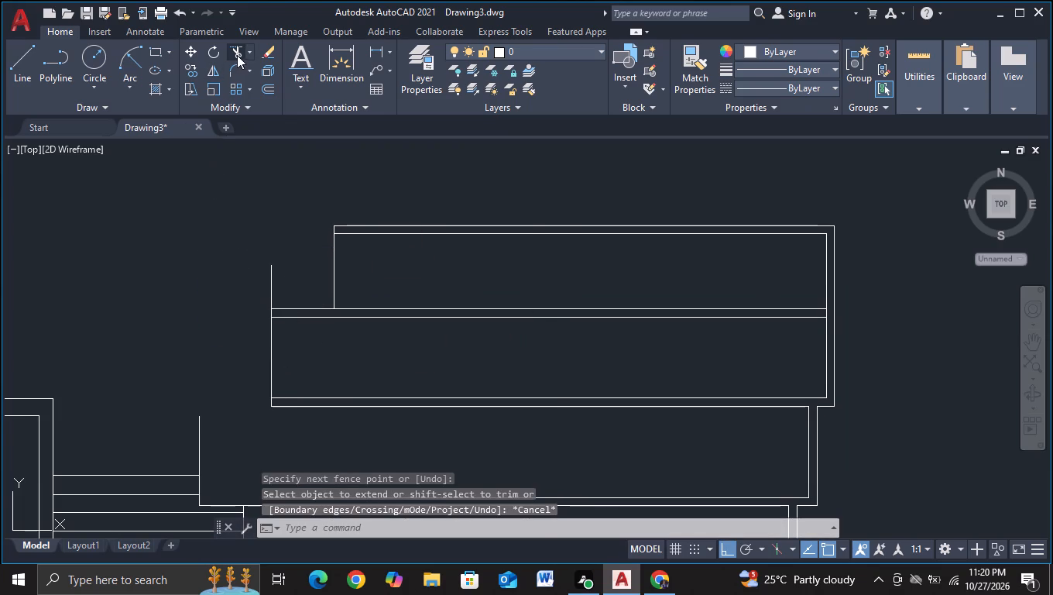
click(297, 287)
click(245, 288)
middle_drag(240, 353, 237, 265)
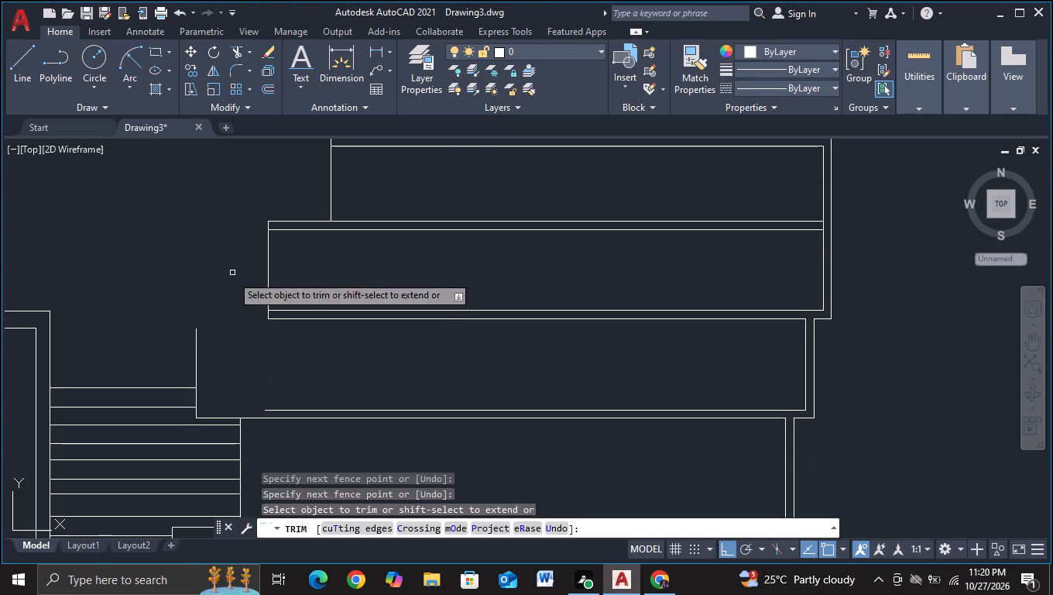
key(Escape)
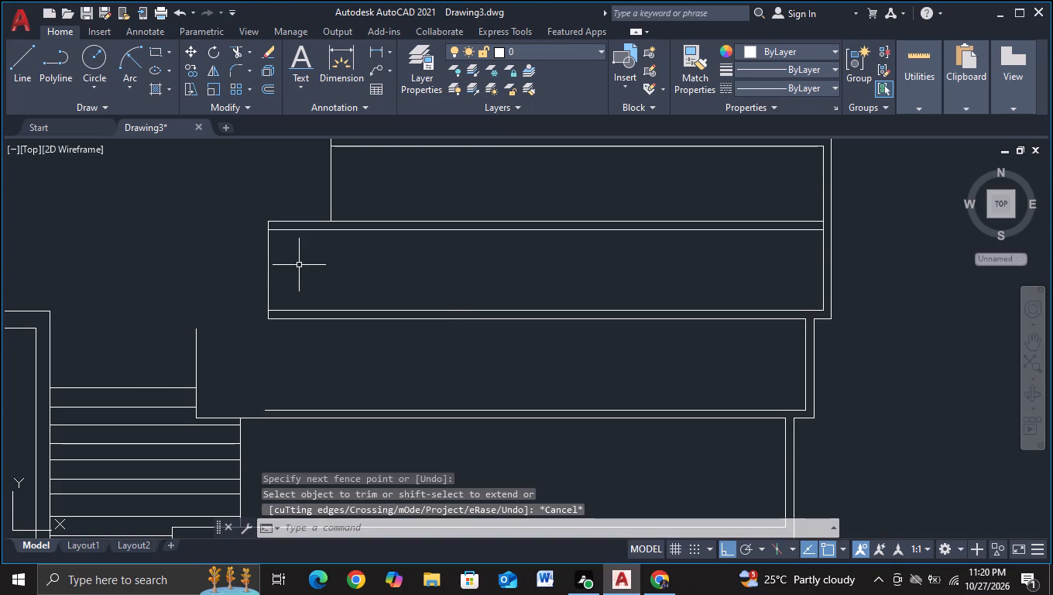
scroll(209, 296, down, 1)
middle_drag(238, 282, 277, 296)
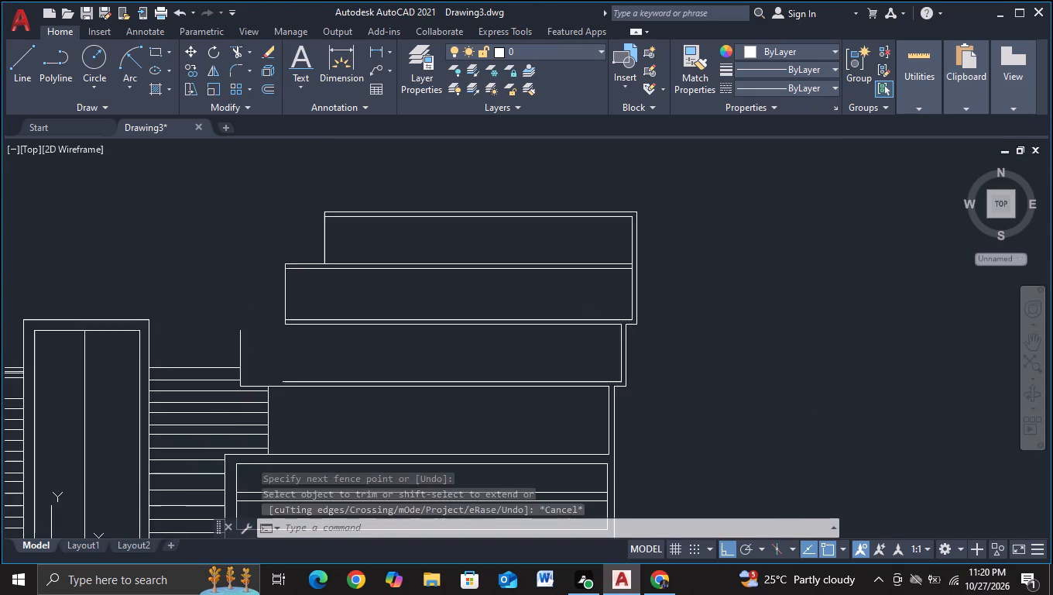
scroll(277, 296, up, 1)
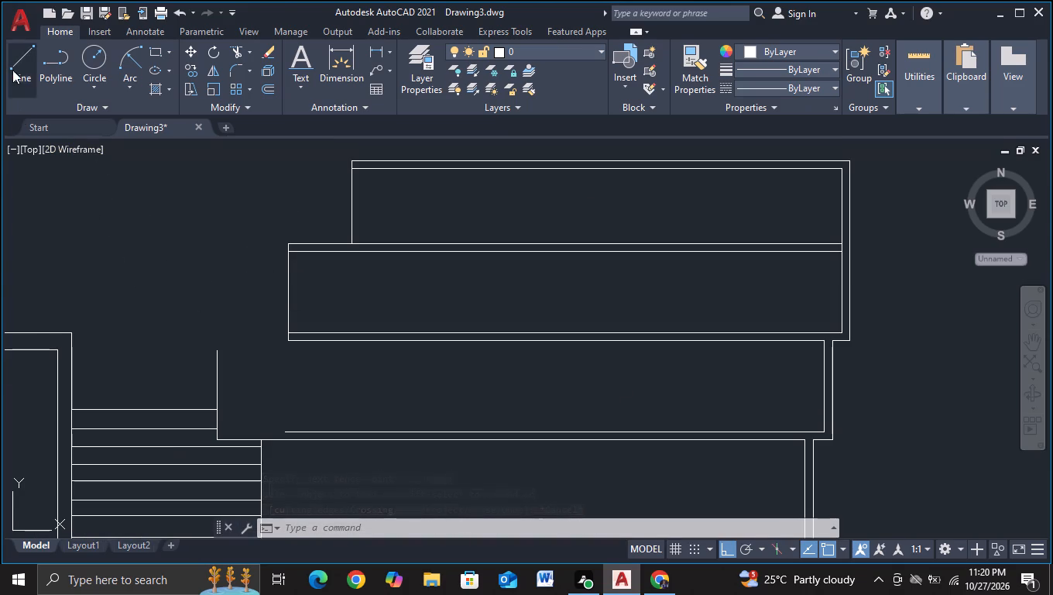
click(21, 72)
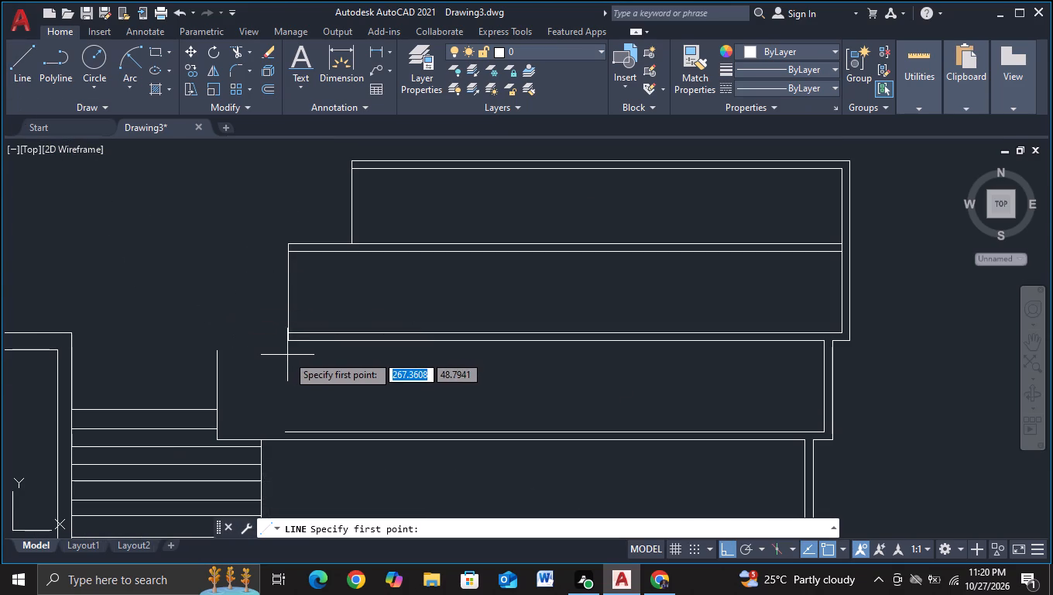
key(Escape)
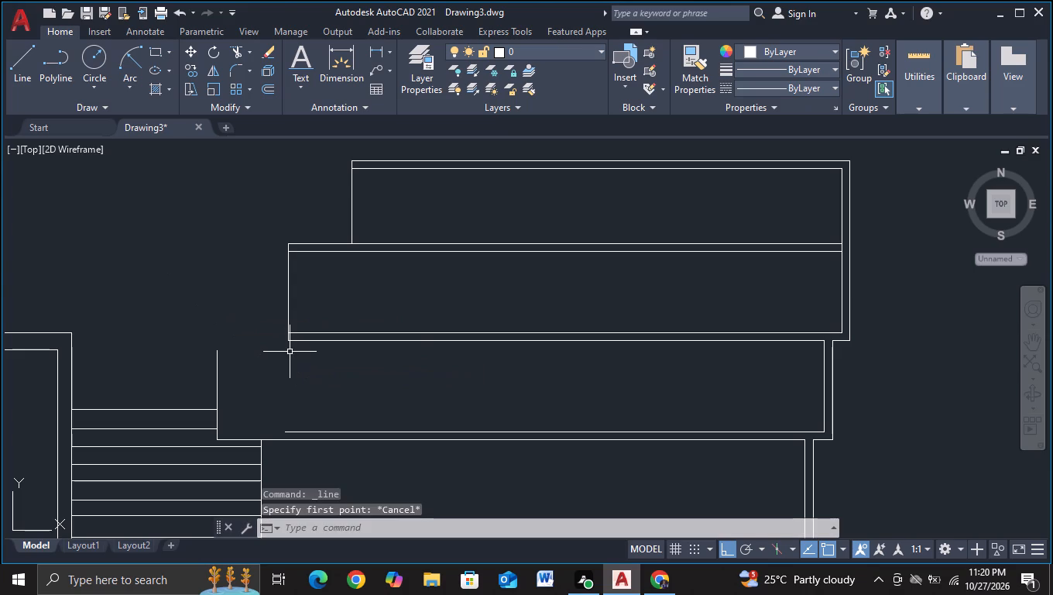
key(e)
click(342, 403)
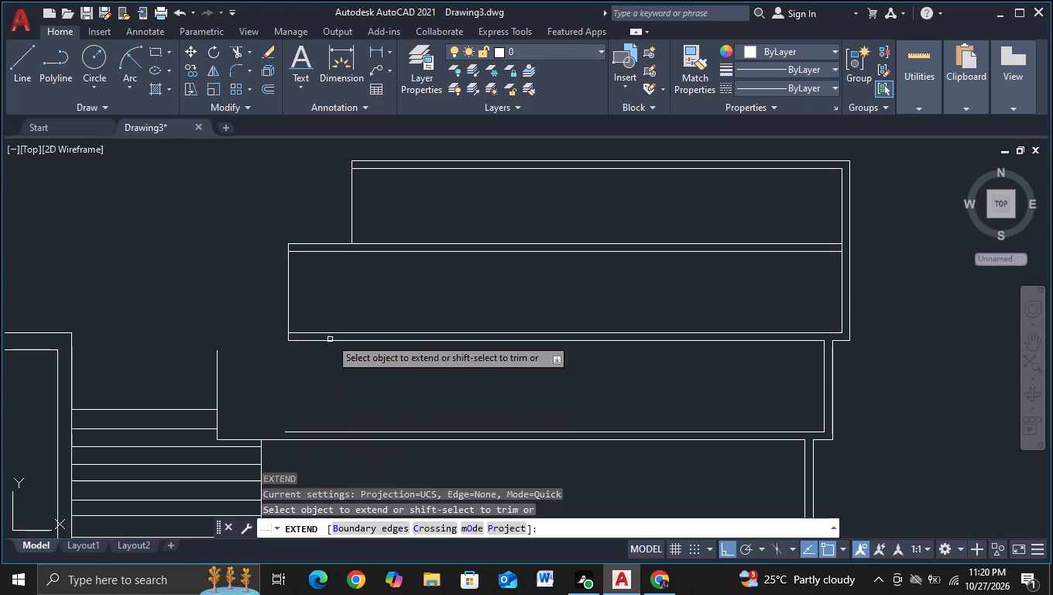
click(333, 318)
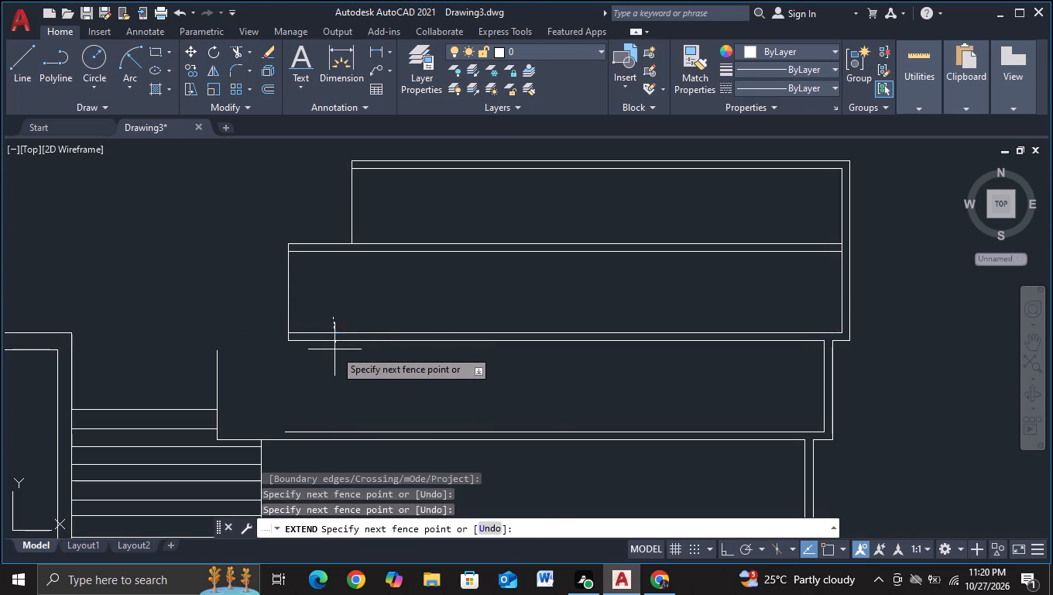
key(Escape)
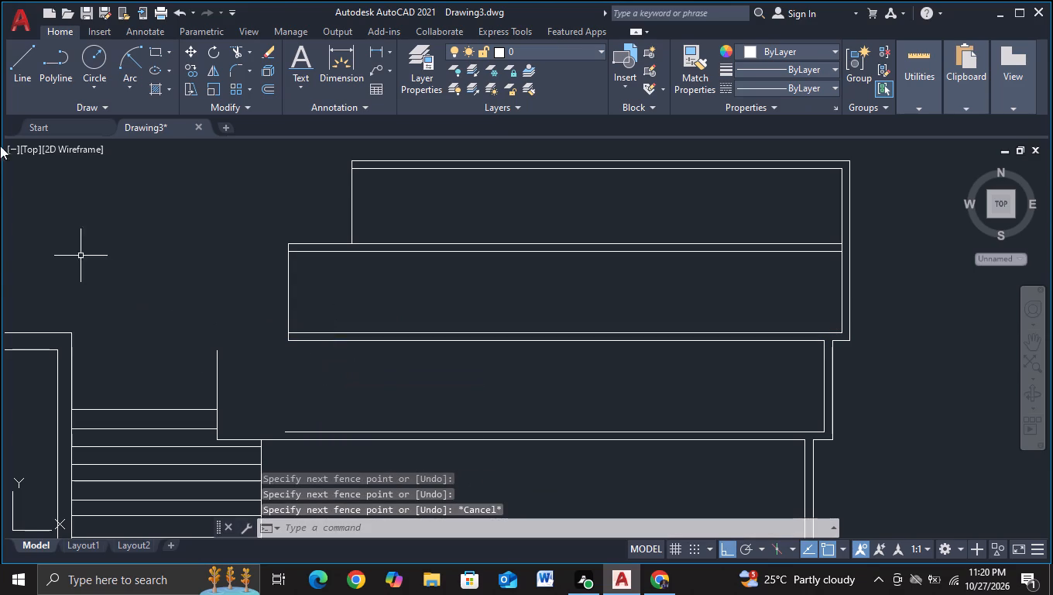
Draw a line about 10.3 units left from the top tier's lower inner line, turning down to meet the second tier's open vertical line.
click(10, 71)
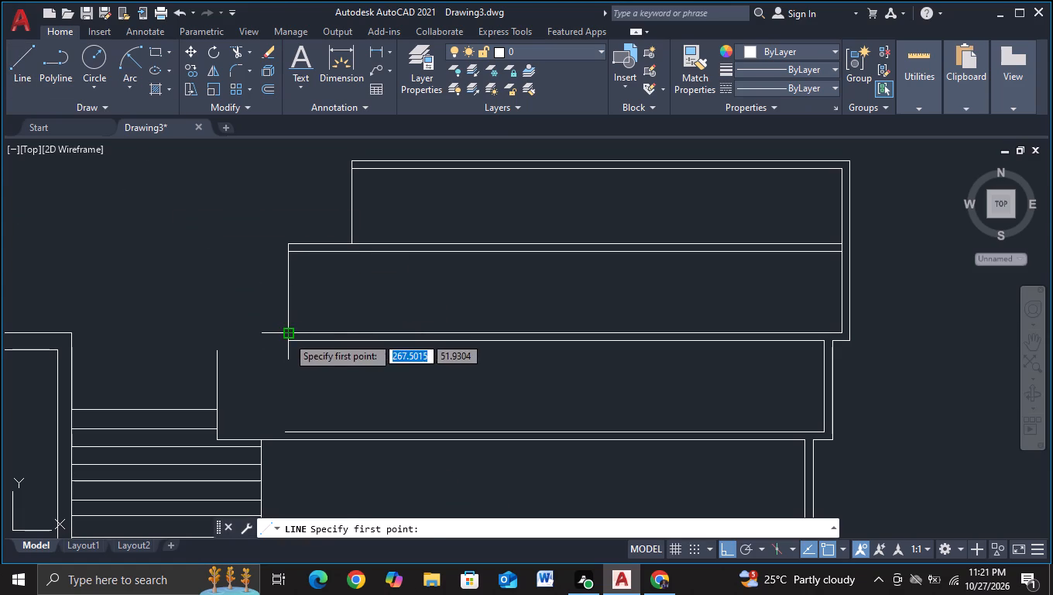
click(287, 336)
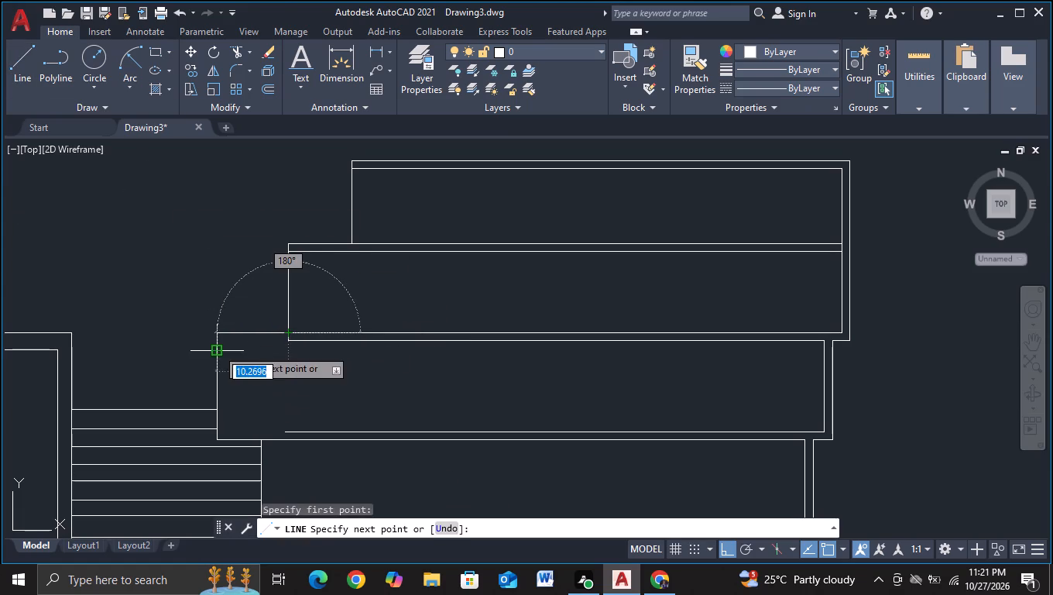
click(217, 332)
click(211, 349)
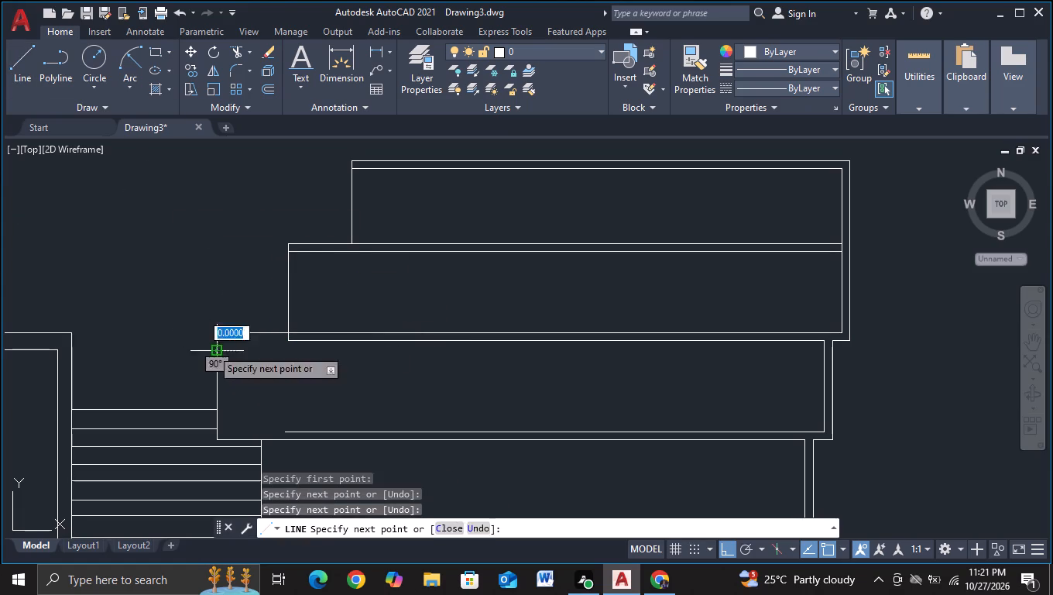
key(Escape)
Extend the second tier's upper inner line to its new vertical end line.
key(e)
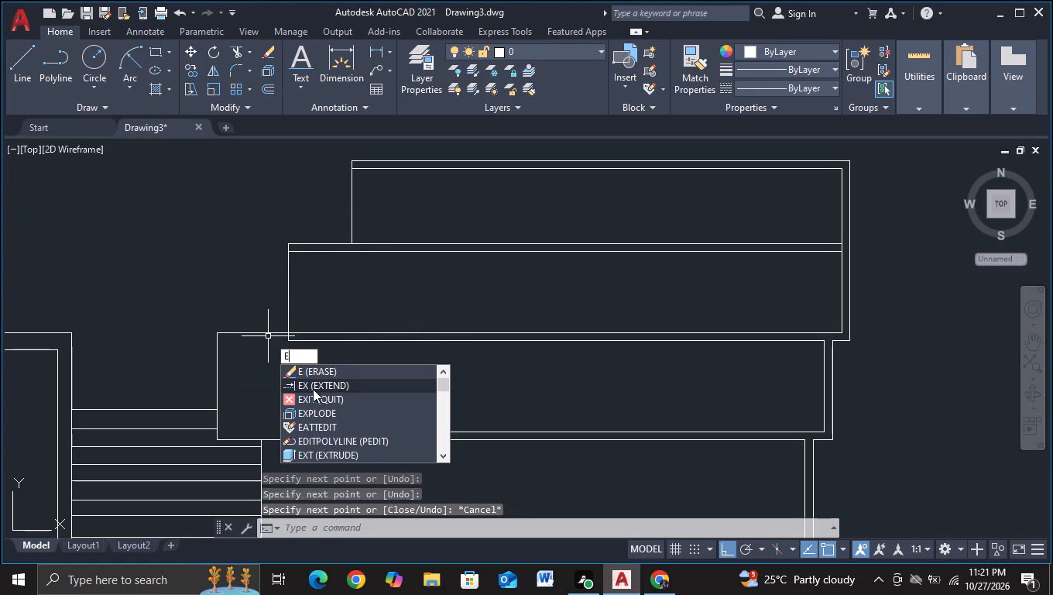
click(313, 385)
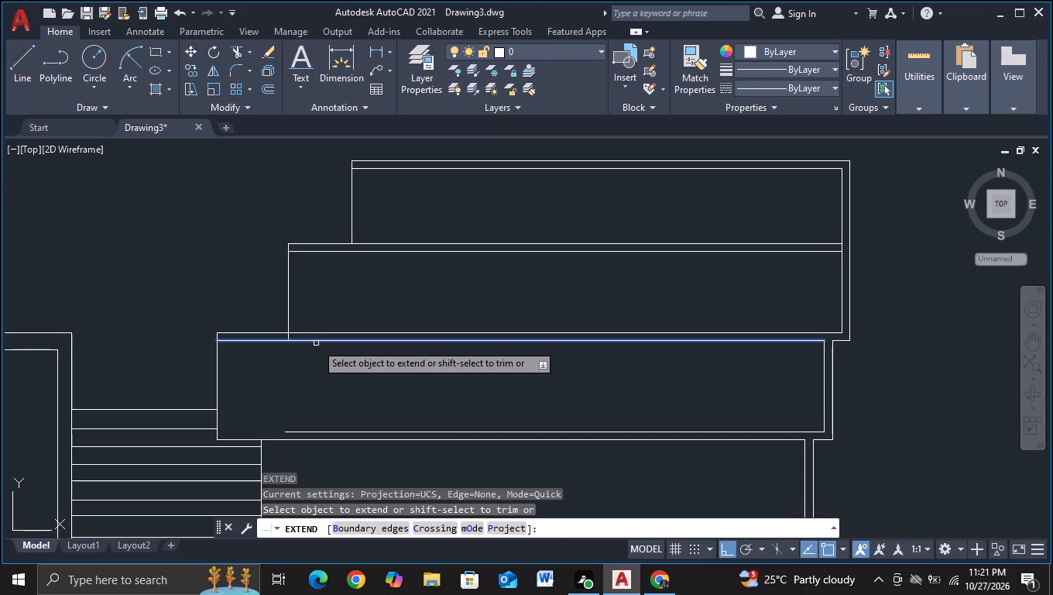
click(316, 343)
key(Escape)
Trim the short piece of the top tier's vertical edge lying between the double lines above the second tier.
click(236, 46)
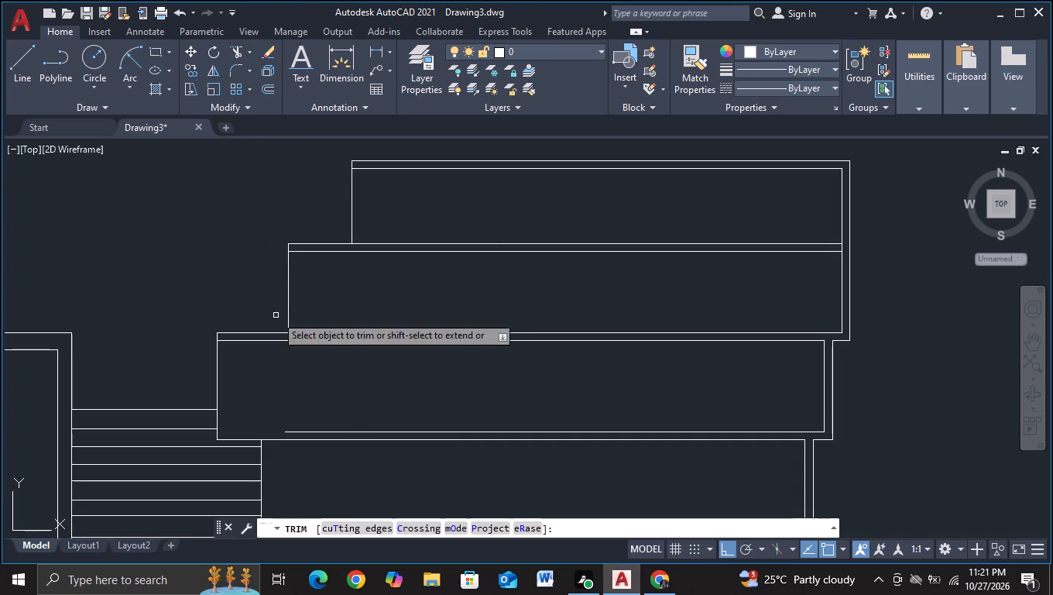
click(289, 340)
scroll(391, 294, down, 2)
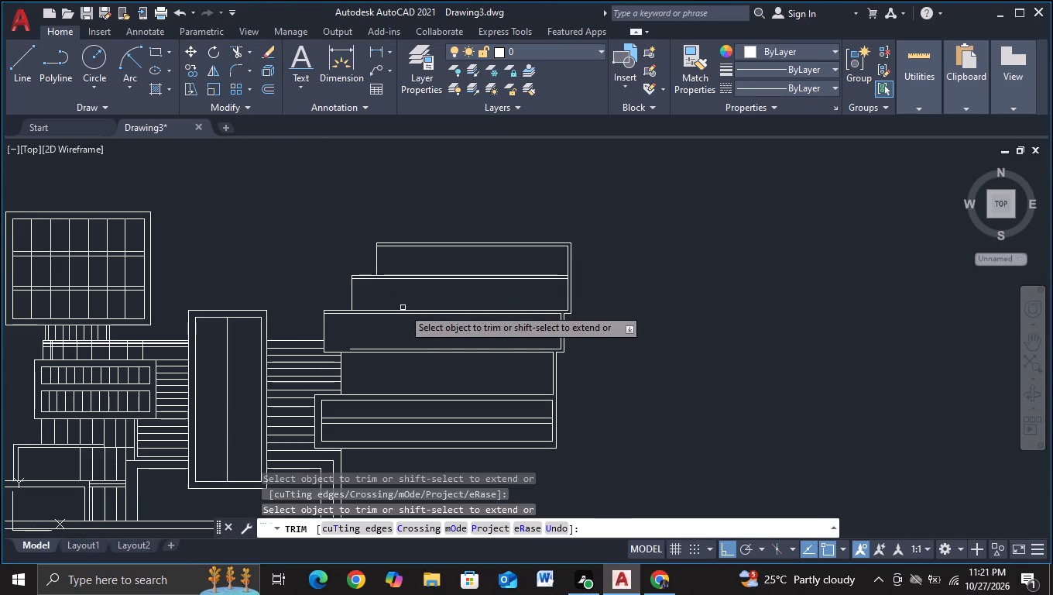
middle_drag(403, 308, 400, 284)
scroll(379, 301, up, 2)
middle_drag(362, 352, 363, 322)
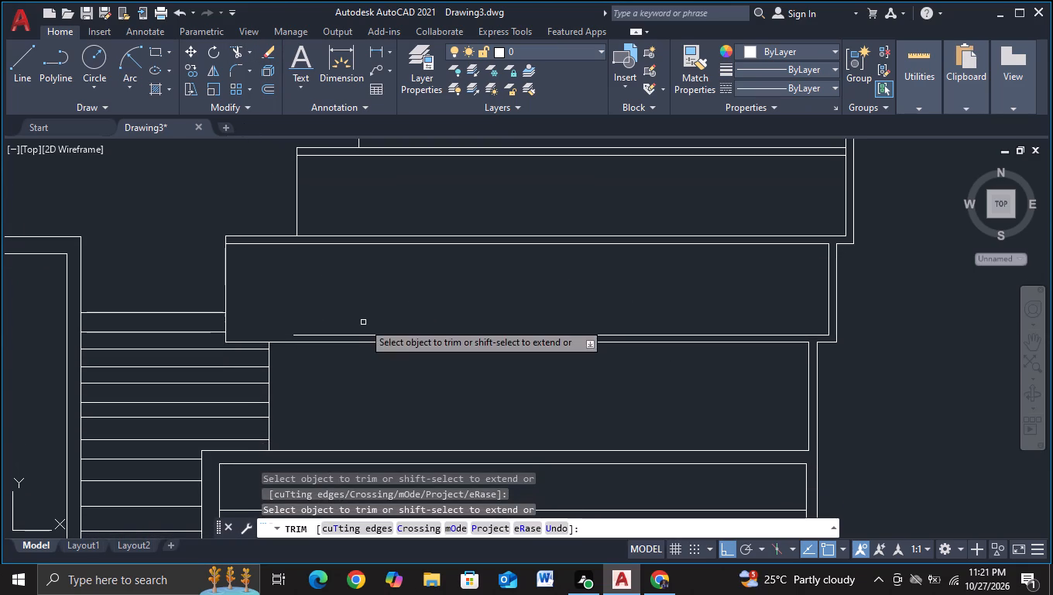
key(Escape)
Extend the second tier's lower inner line to the tier's vertical end line.
key(e)
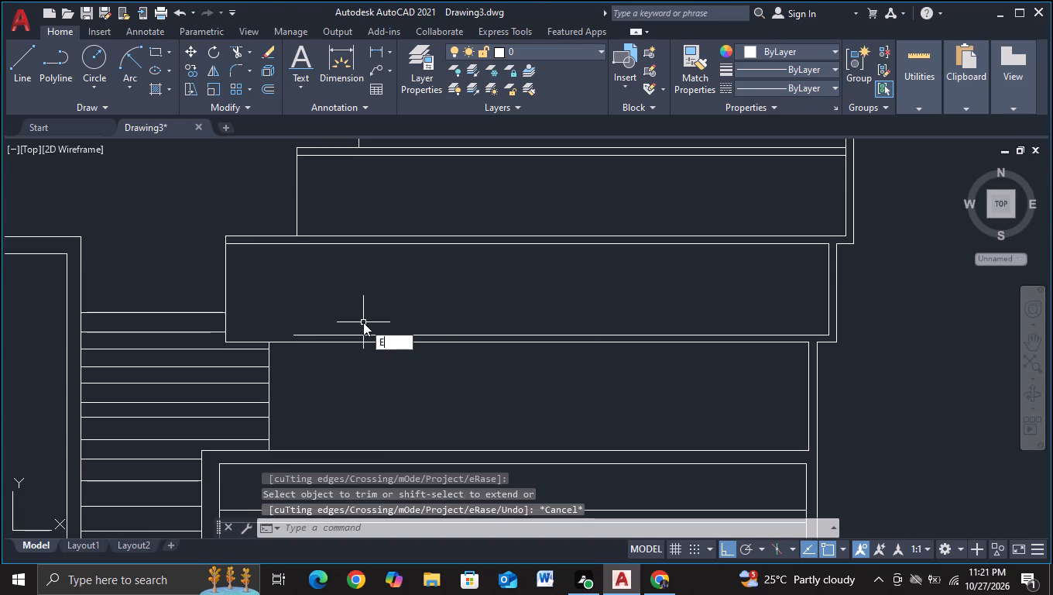
click(397, 370)
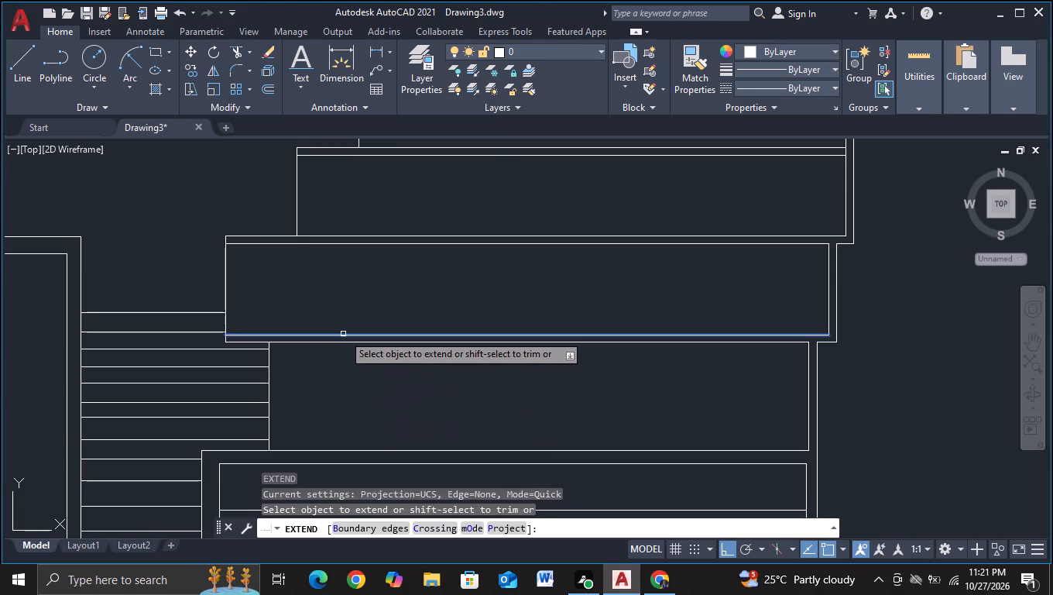
click(343, 334)
key(Escape)
Examine the tiered volume's stepped ends and the third tier's end beside the louvered wall.
scroll(370, 371, down, 2)
middle_drag(372, 373, 317, 378)
scroll(317, 378, up, 1)
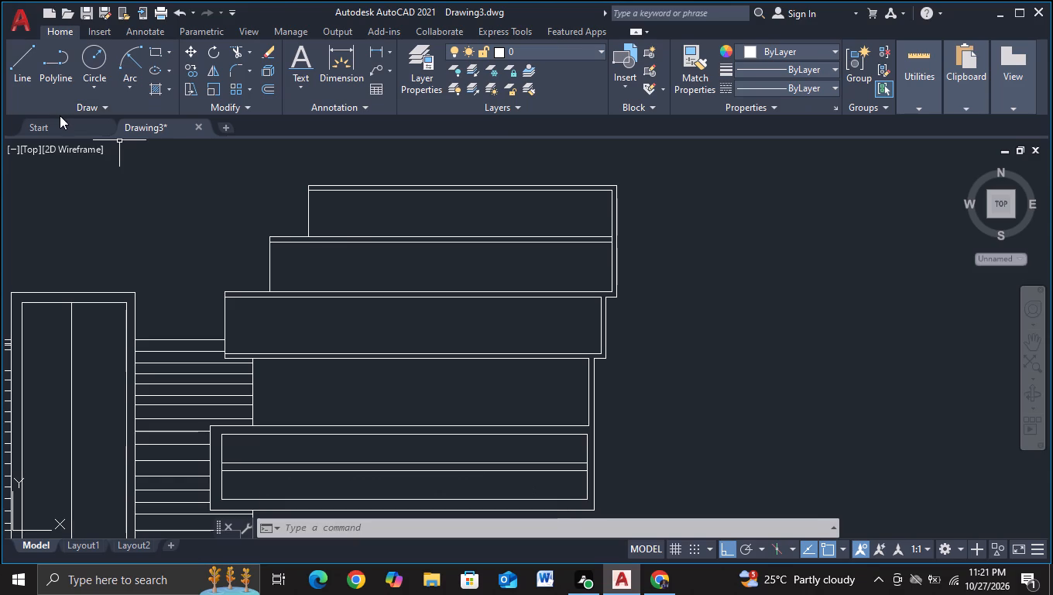
scroll(60, 121, up, 2)
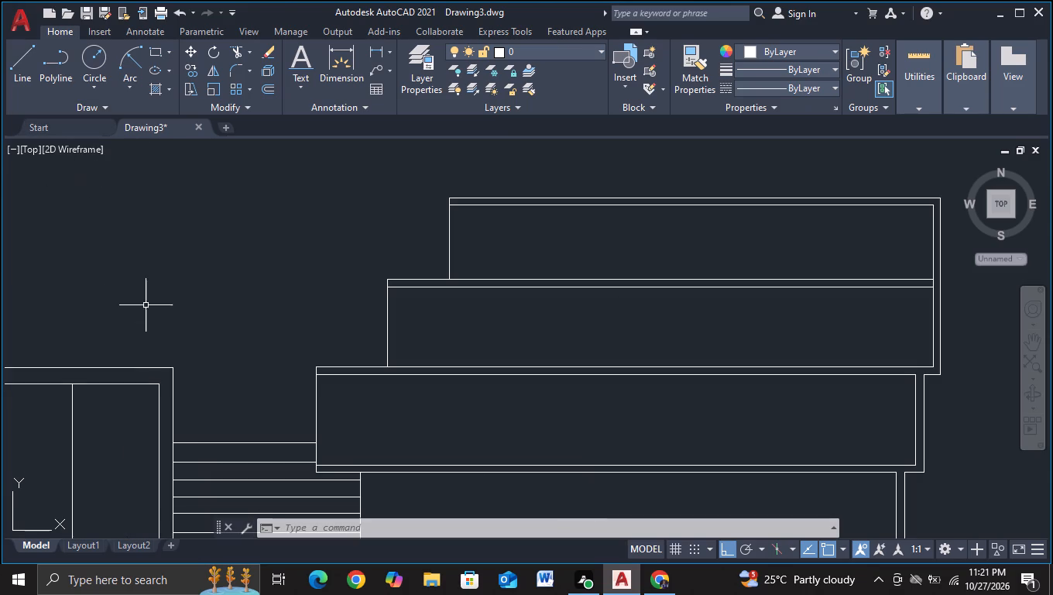
middle_drag(146, 308, 161, 237)
scroll(195, 297, up, 1)
middle_drag(195, 297, 110, 200)
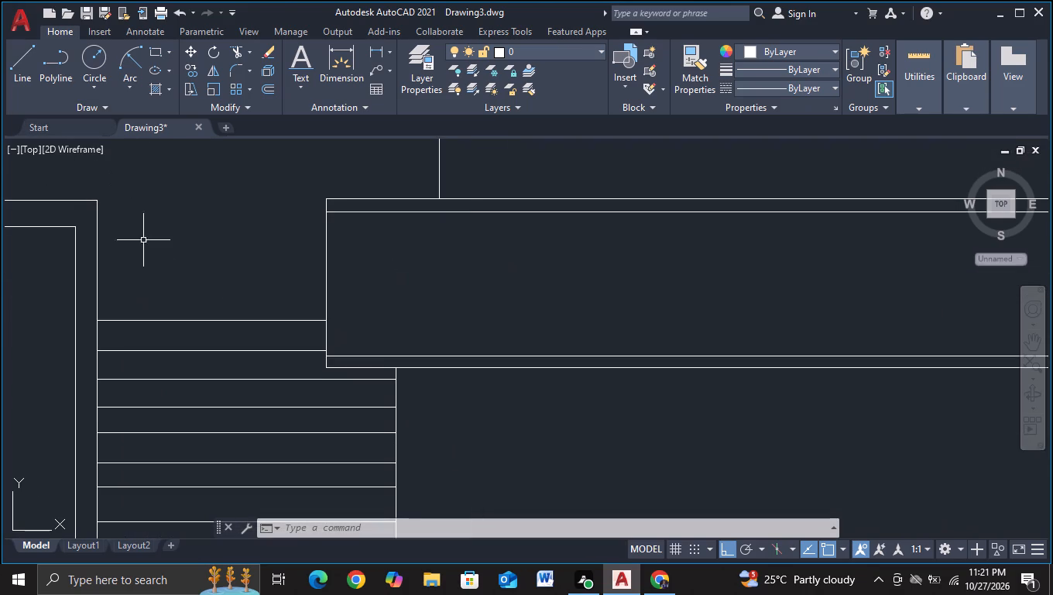
scroll(521, 442, down, 2)
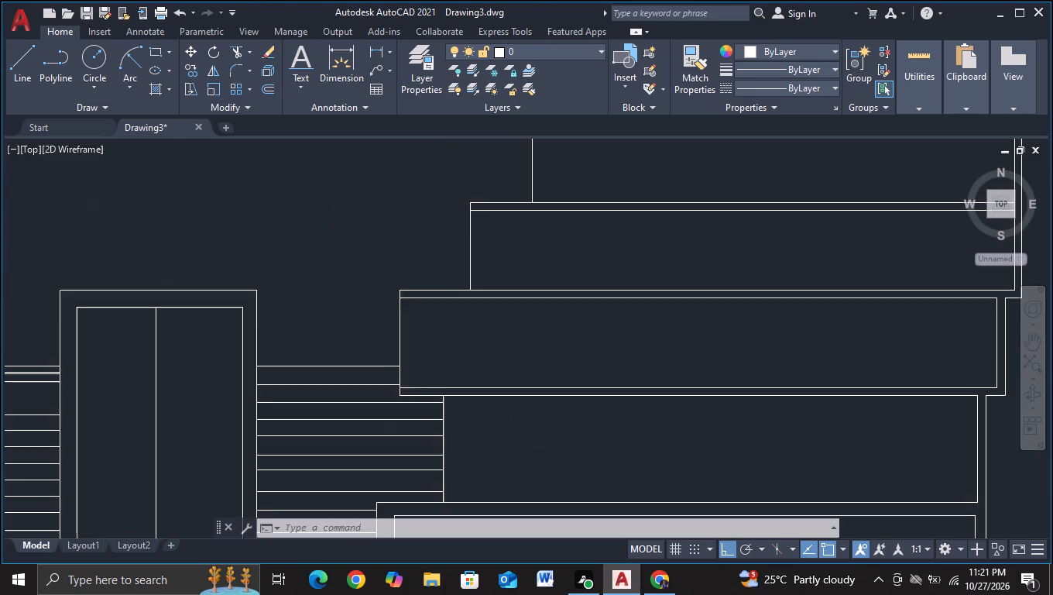
Draw a line about 4.9 units left from the third tier's lower outer corner, turning up past the louver line above.
middle_drag(521, 442, 450, 410)
scroll(450, 410, up, 2)
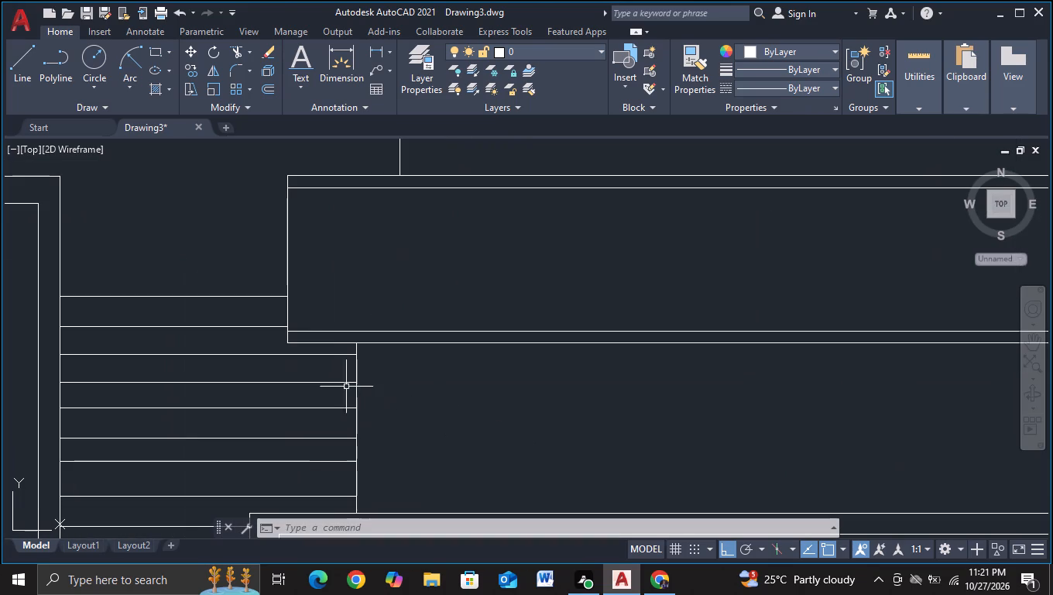
scroll(287, 339, up, 2)
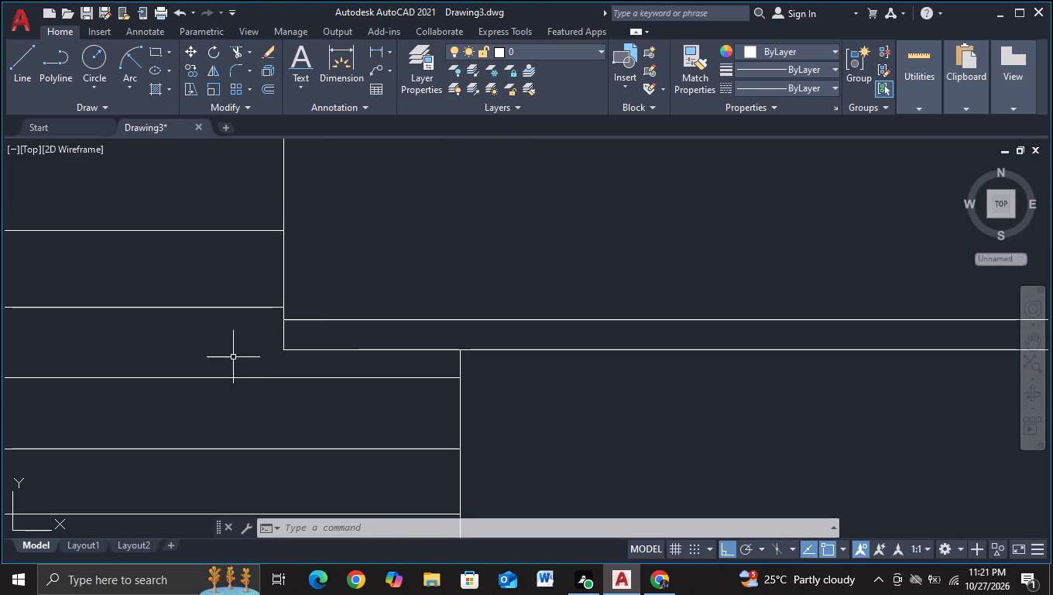
click(25, 74)
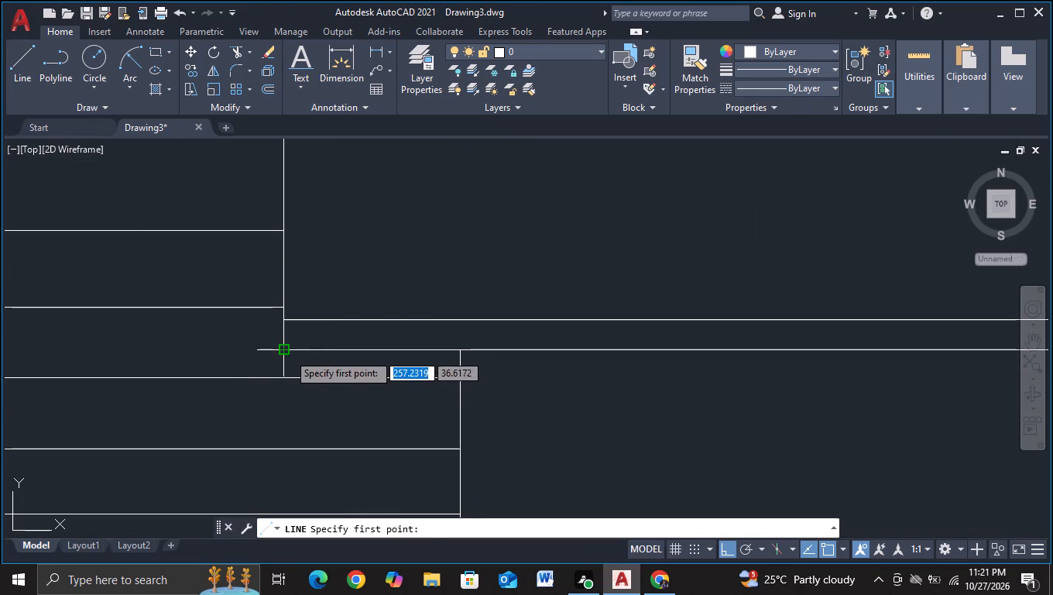
click(286, 353)
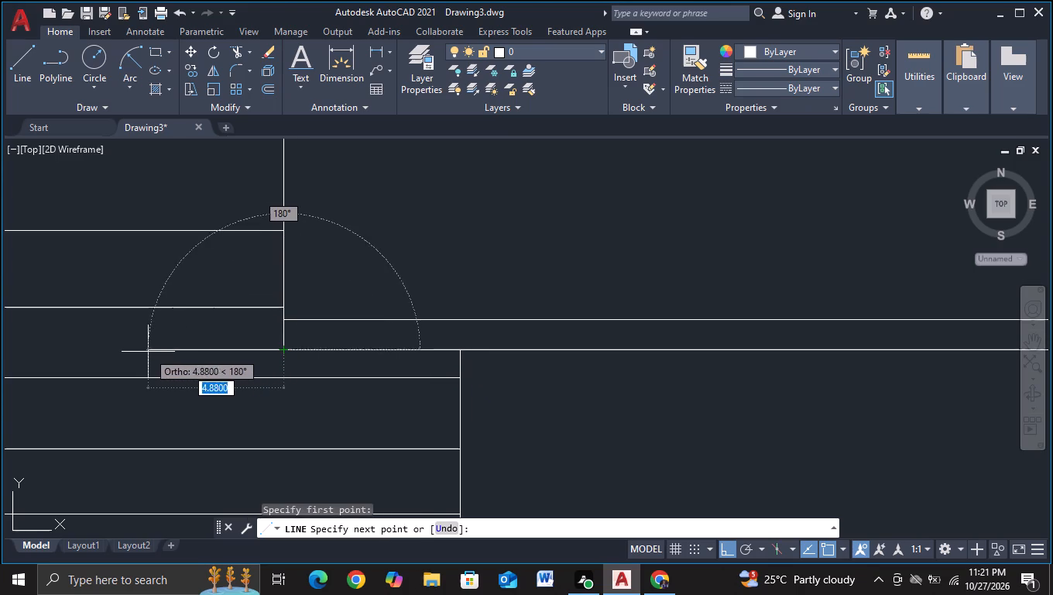
click(148, 352)
click(158, 281)
key(Escape)
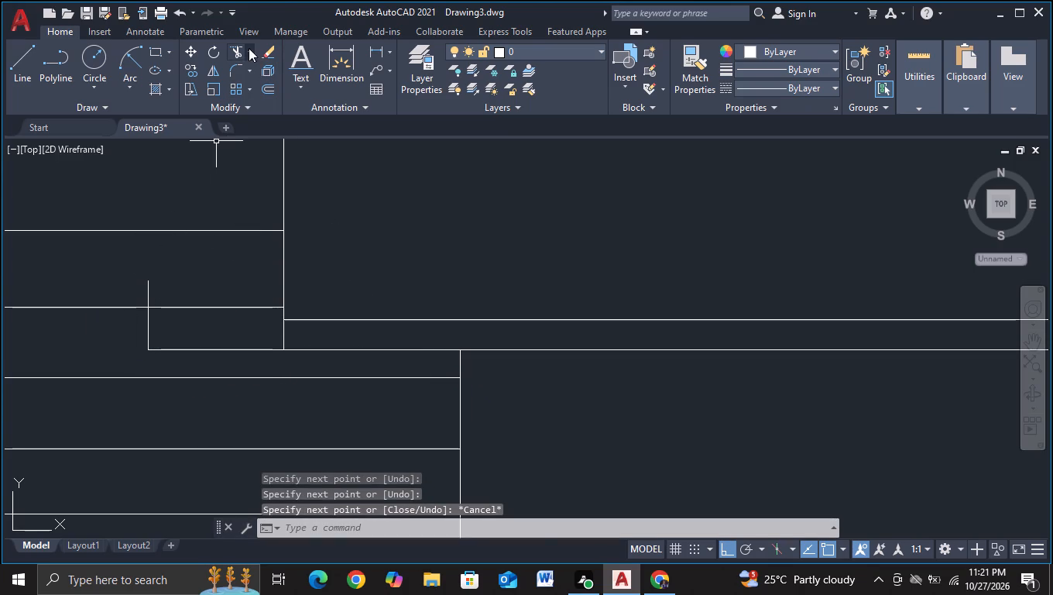
Trim the new vertical line's piece that projects above the louver line.
click(239, 51)
click(136, 287)
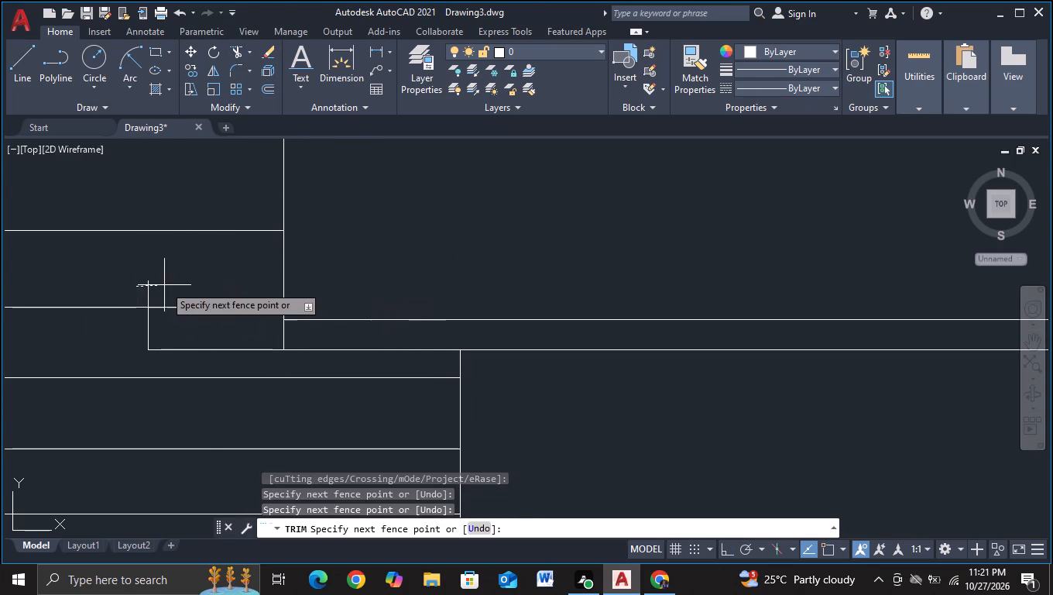
click(166, 285)
key(Escape)
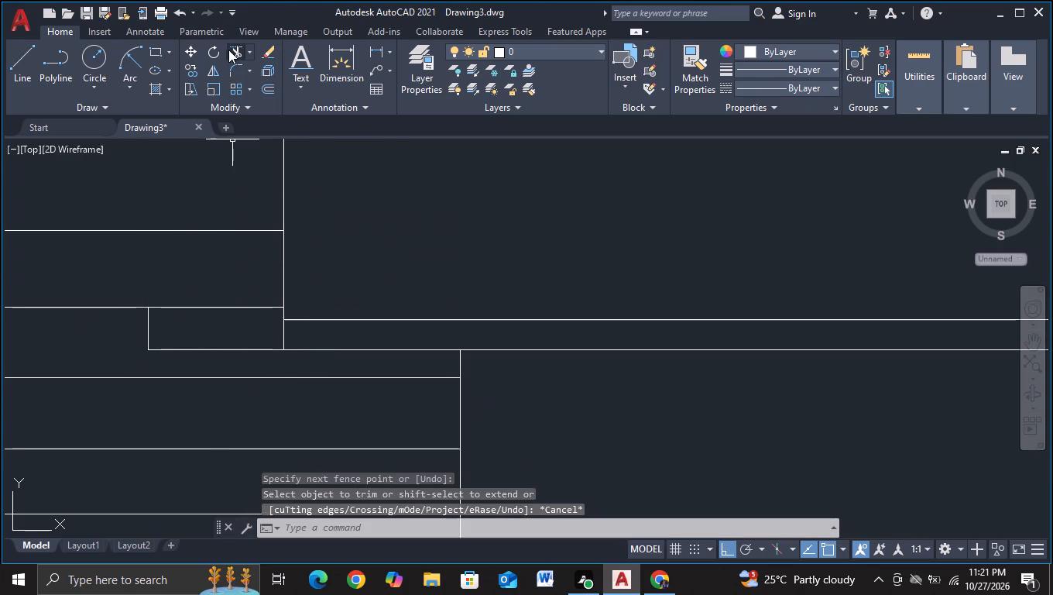
Draw a line left from the third tier's lower inner line, past the new short vertical line.
click(23, 54)
click(281, 323)
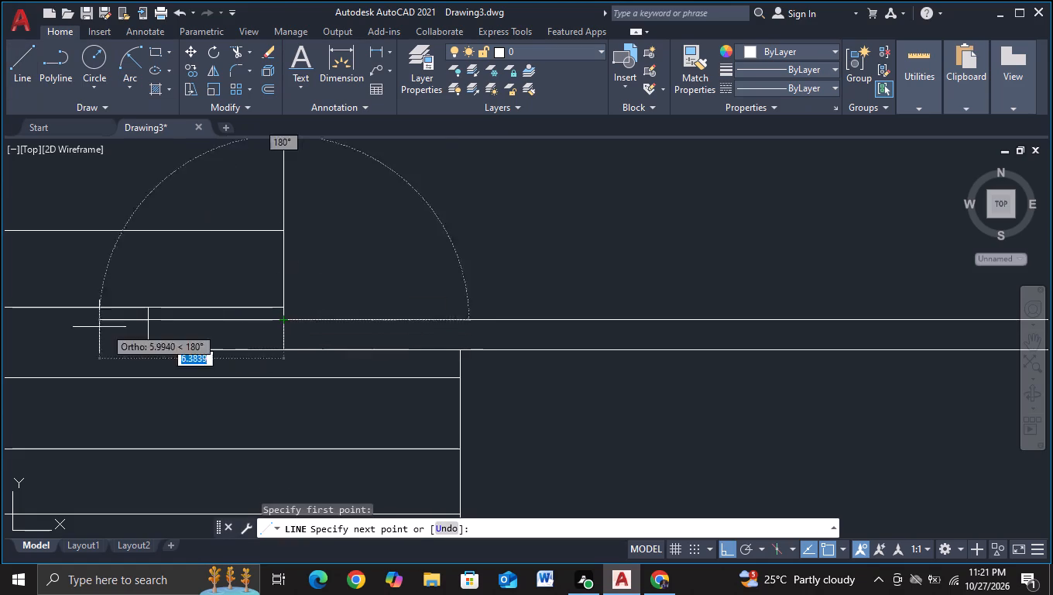
click(49, 328)
key(Escape)
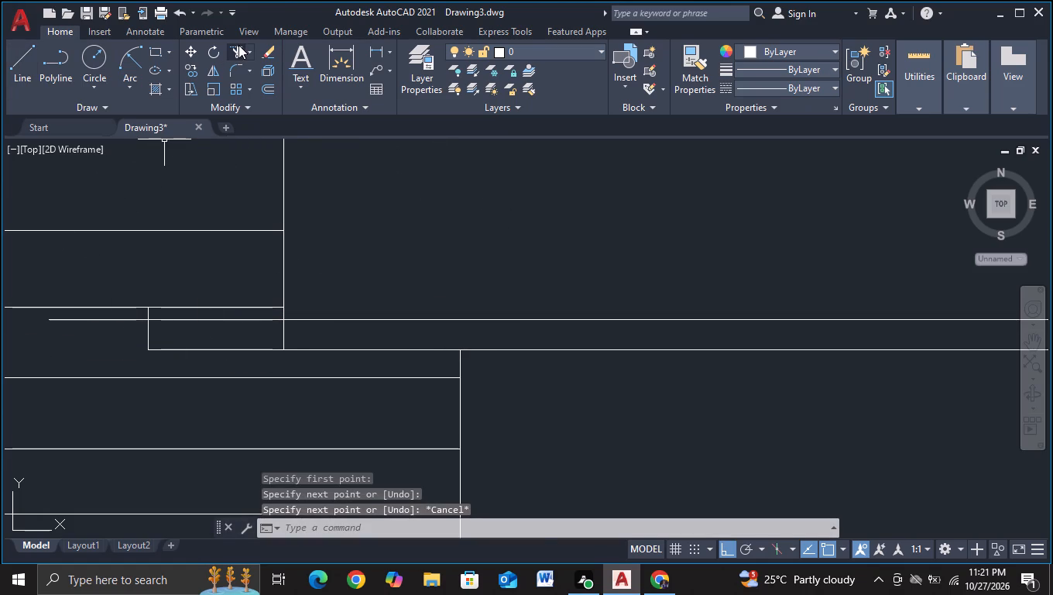
Trim the third tier's projecting ledge: the inner line's overrun, the vertical's upper excess and the tier edge piece crossing the ledge.
click(238, 45)
click(93, 322)
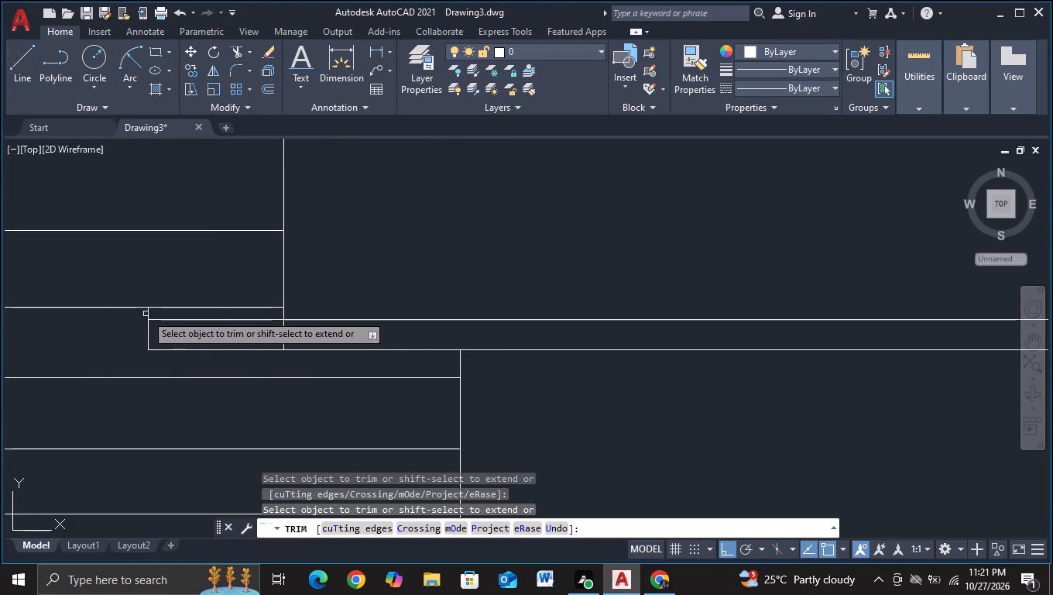
click(147, 313)
click(286, 338)
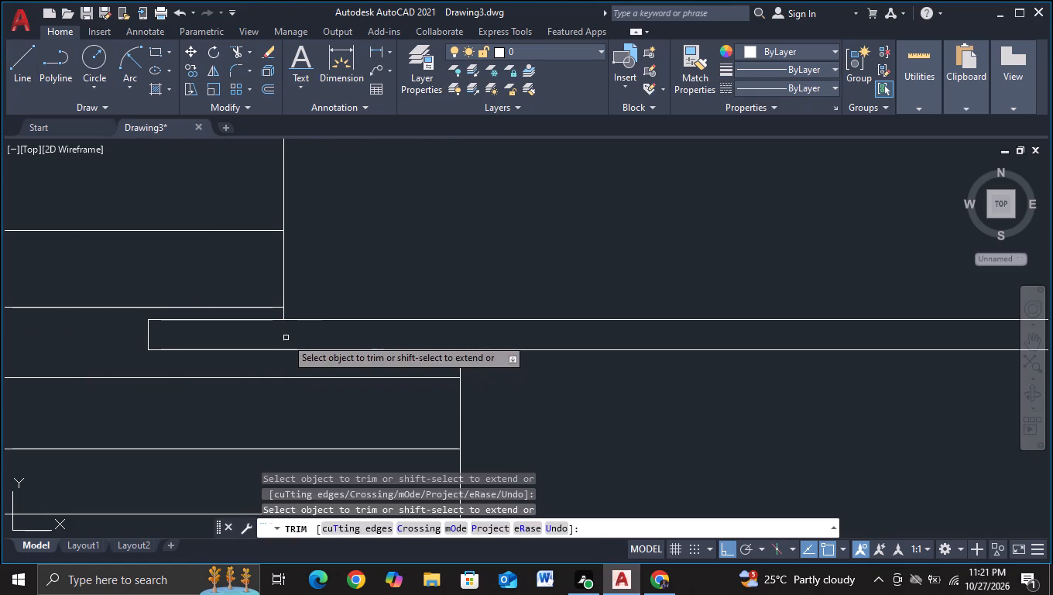
scroll(506, 349, down, 2)
middle_drag(520, 390, 499, 439)
scroll(520, 394, down, 1)
key(Escape)
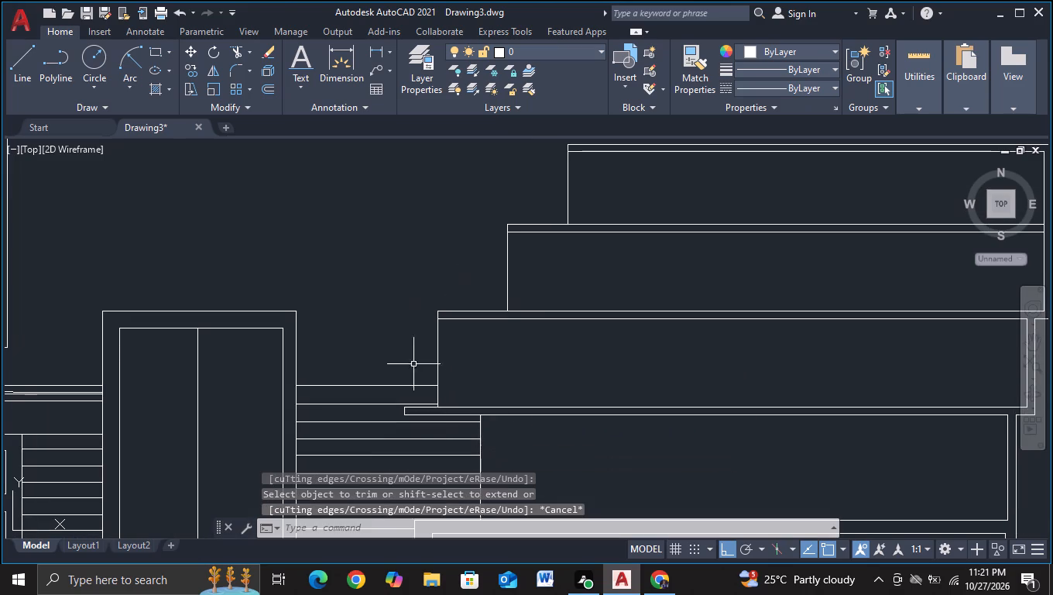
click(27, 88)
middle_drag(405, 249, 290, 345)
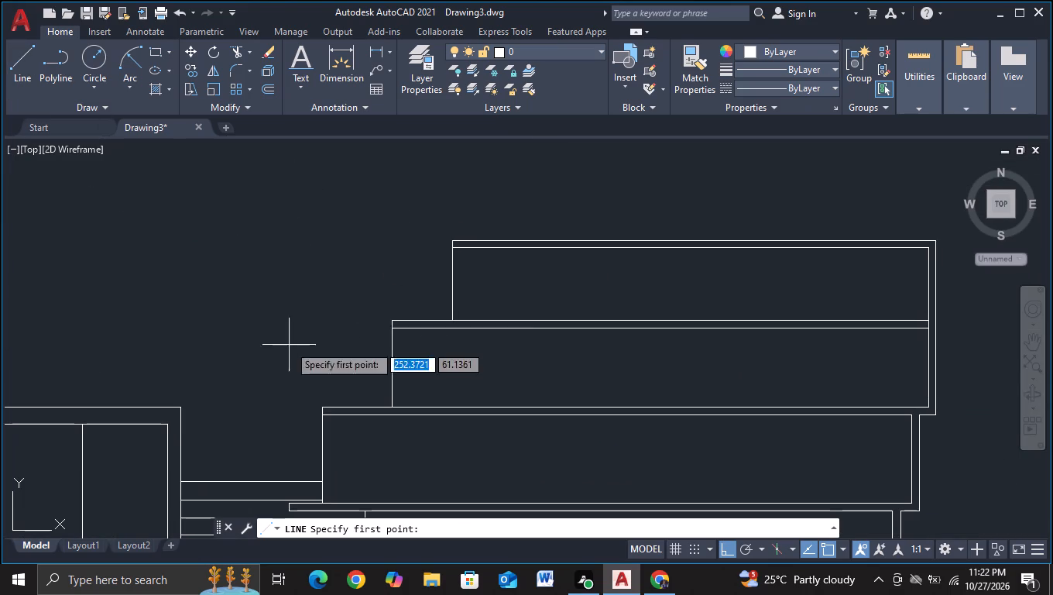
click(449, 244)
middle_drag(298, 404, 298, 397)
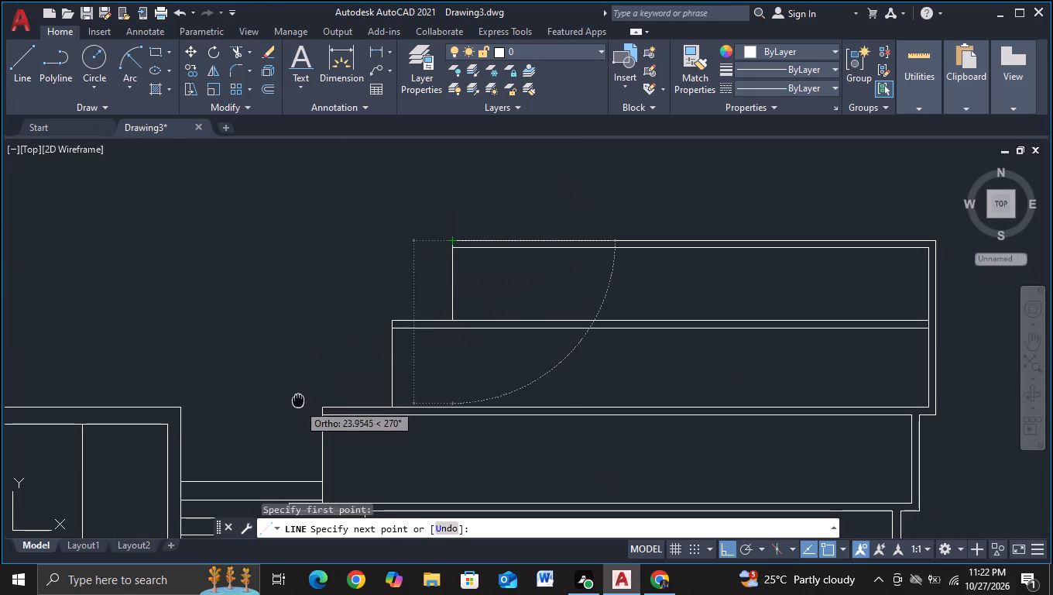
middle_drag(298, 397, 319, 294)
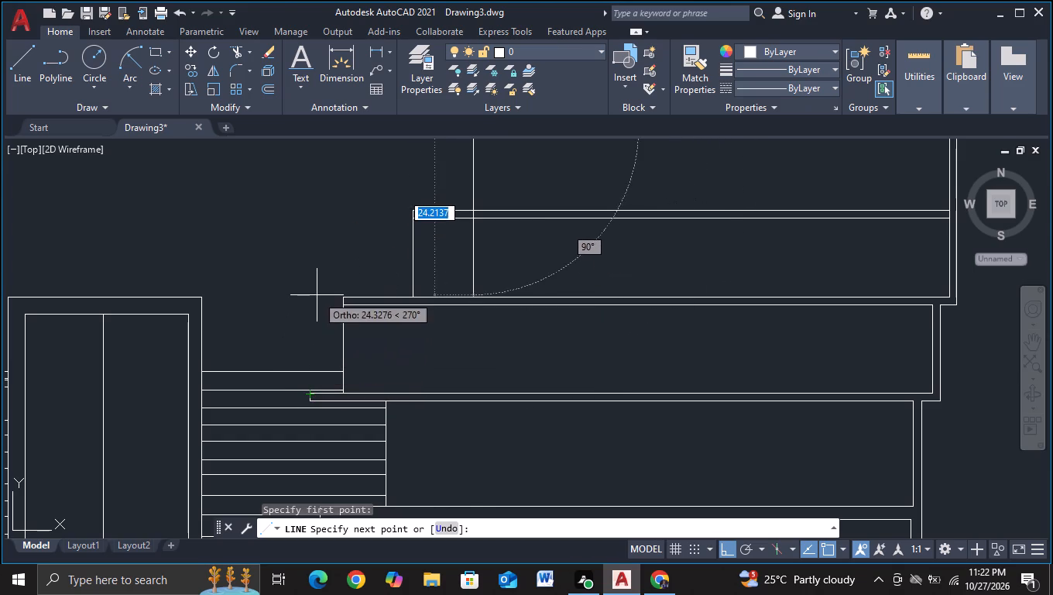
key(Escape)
Draw a short horizontal line left from the end of the top tier's upper inner line.
middle_drag(311, 329, 306, 369)
scroll(306, 369, down, 1)
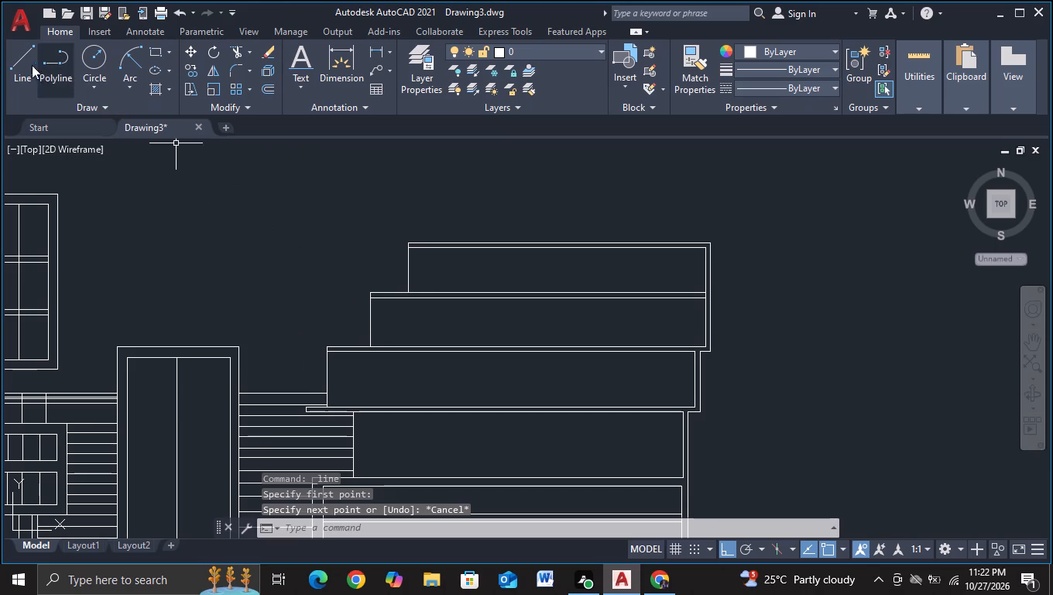
click(15, 61)
click(402, 249)
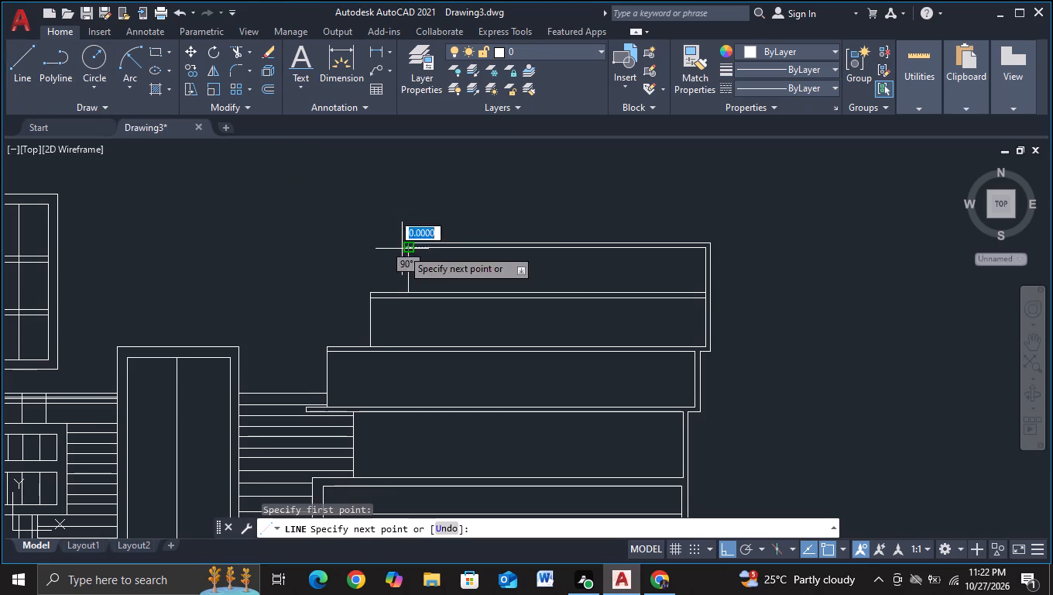
click(379, 249)
key(Escape)
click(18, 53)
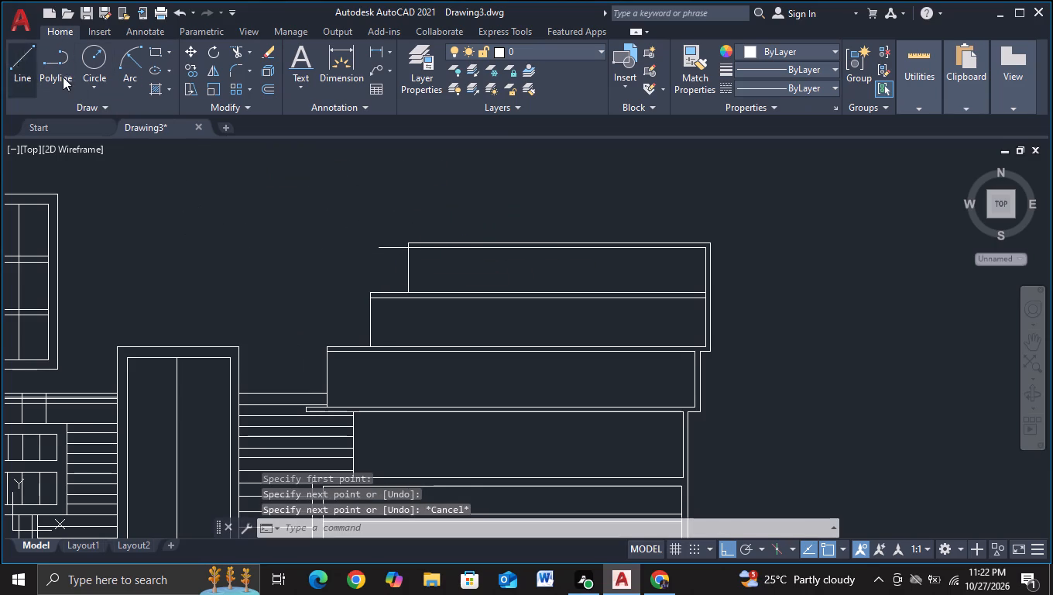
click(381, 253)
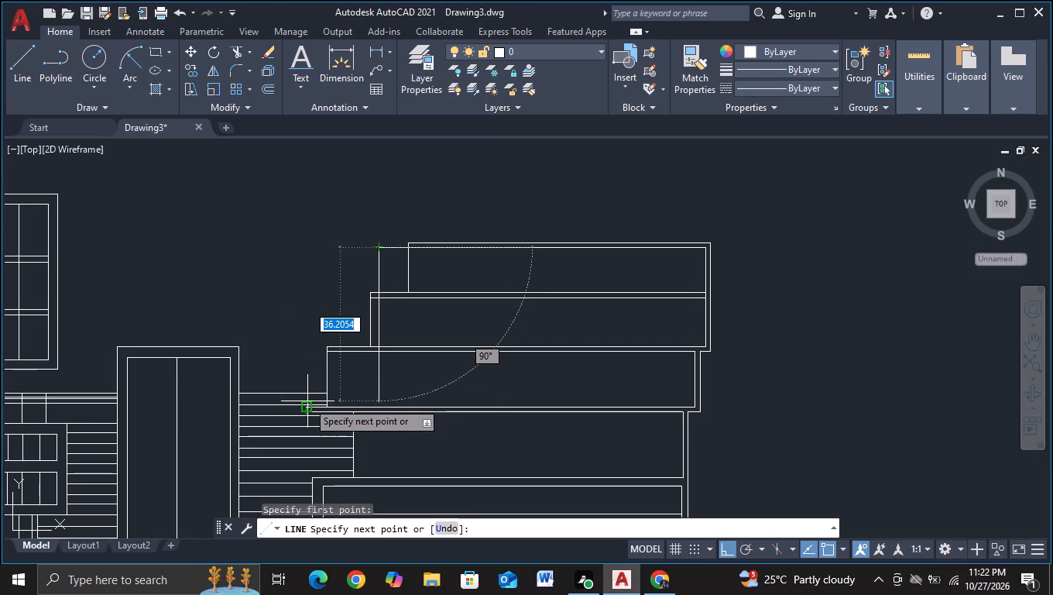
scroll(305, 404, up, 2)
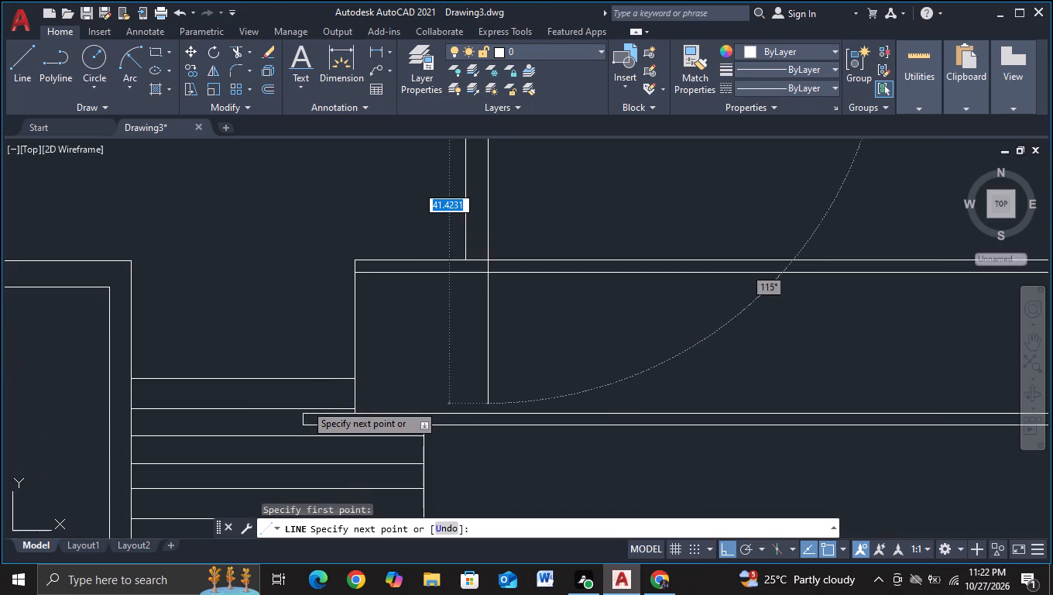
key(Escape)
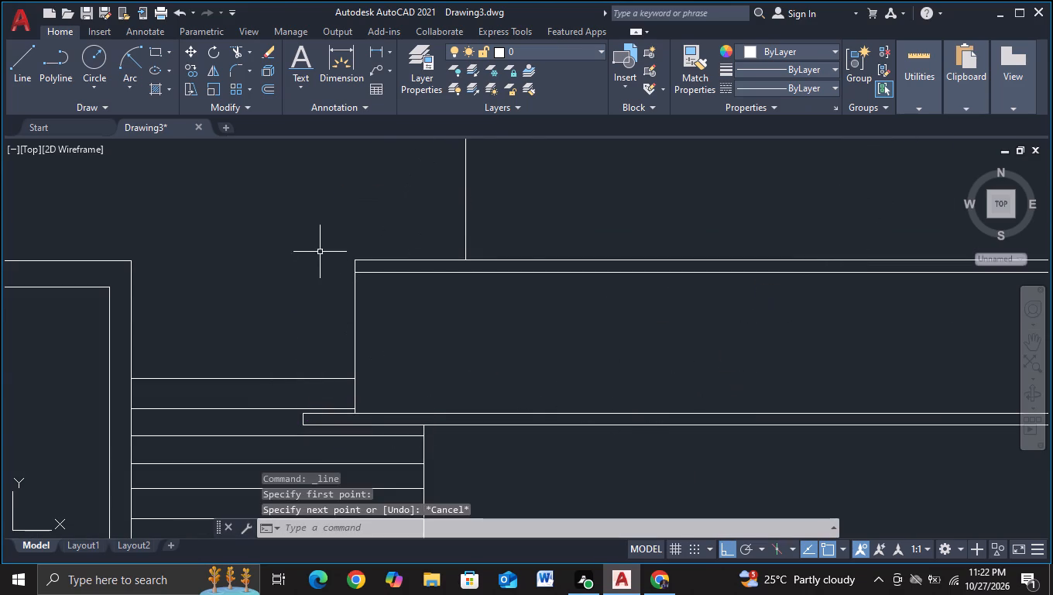
Draw another horizontal segment left from the free end of the top tier's short projecting line.
middle_drag(325, 250, 306, 394)
scroll(297, 353, down, 1)
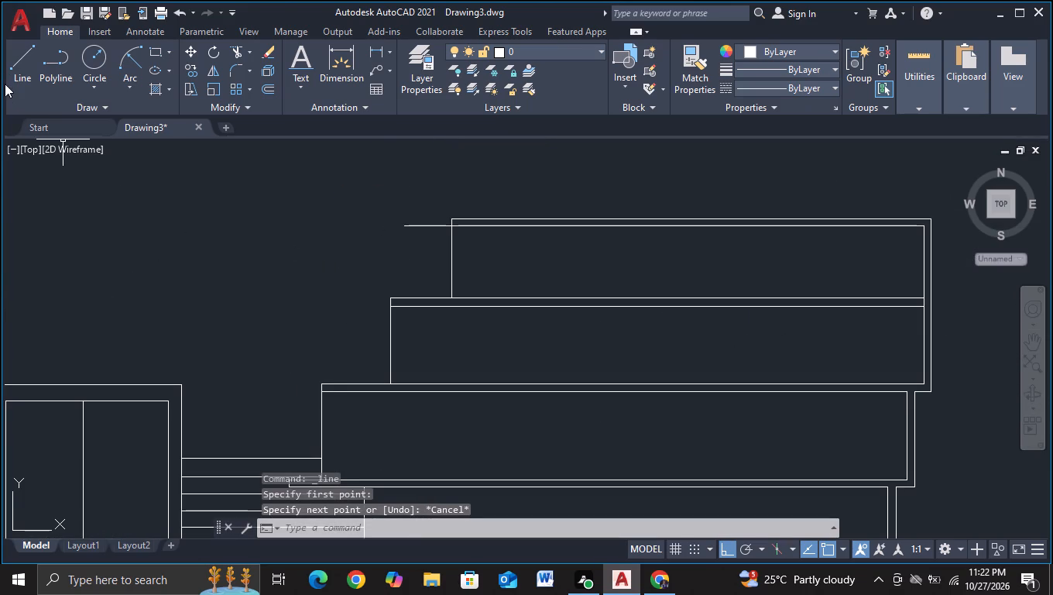
click(19, 85)
click(406, 230)
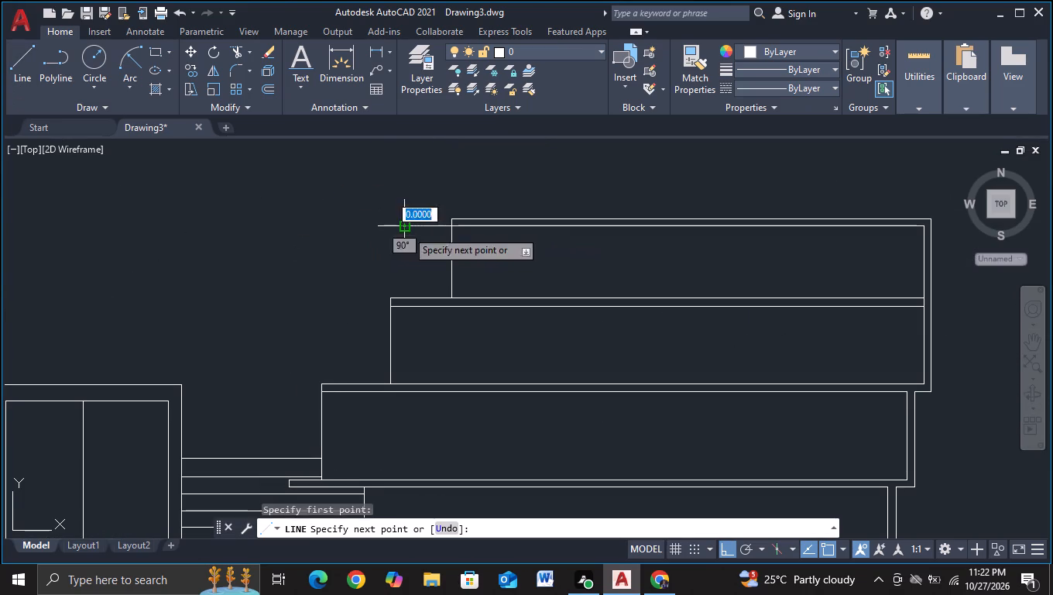
click(354, 232)
key(Escape)
Draw a sloping line from the projecting top line's free end down to the upper outer corner of the third tier's ledge.
click(26, 77)
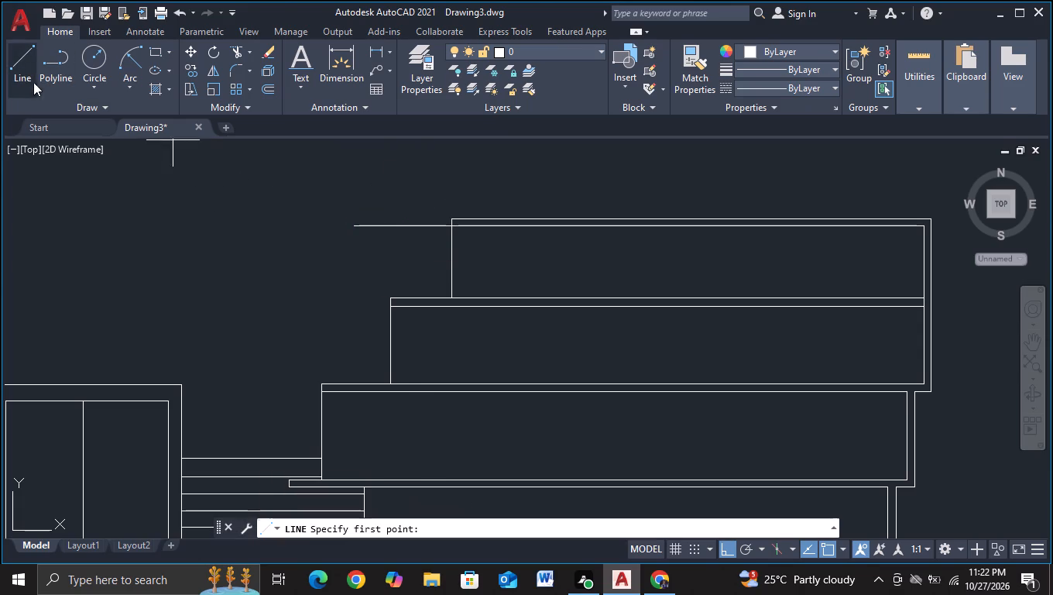
click(362, 230)
middle_drag(334, 326, 348, 291)
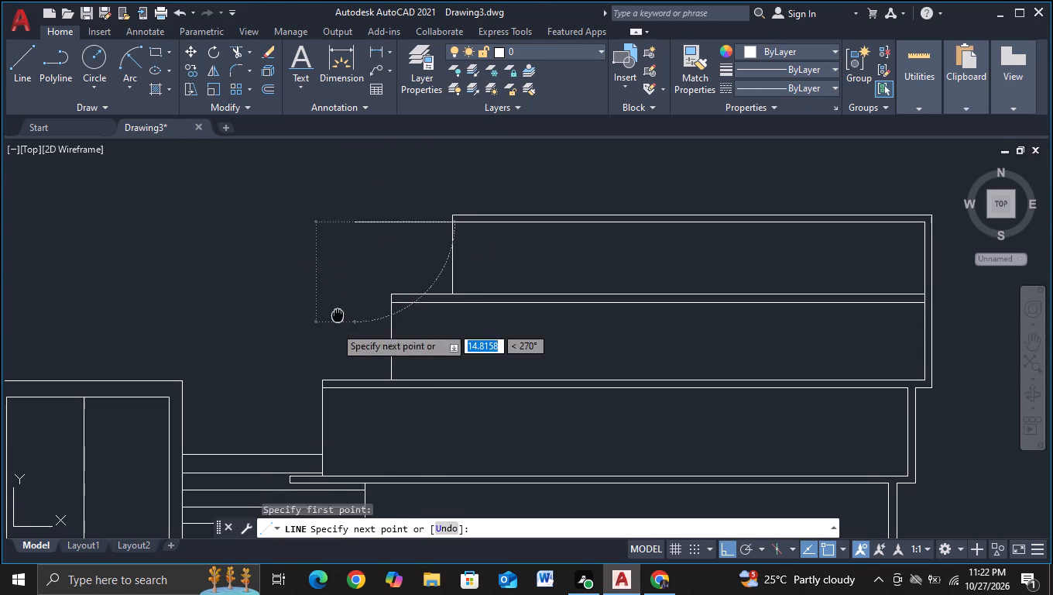
middle_drag(348, 291, 366, 228)
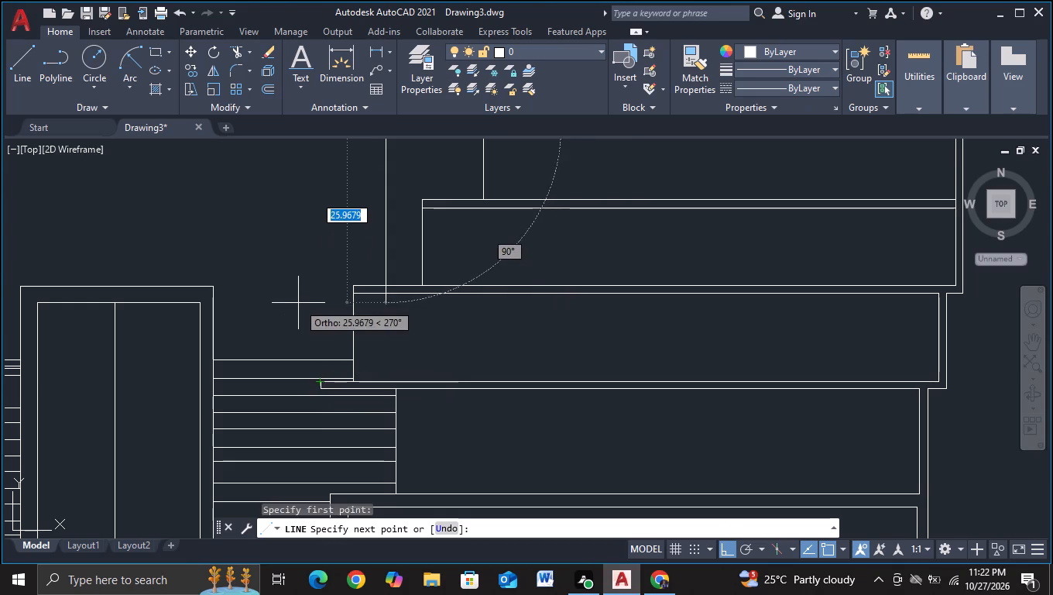
click(321, 383)
key(Escape)
Draw a short vertical line upward across the projecting top line, just inside the sloping line's upper end.
scroll(321, 383, down, 3)
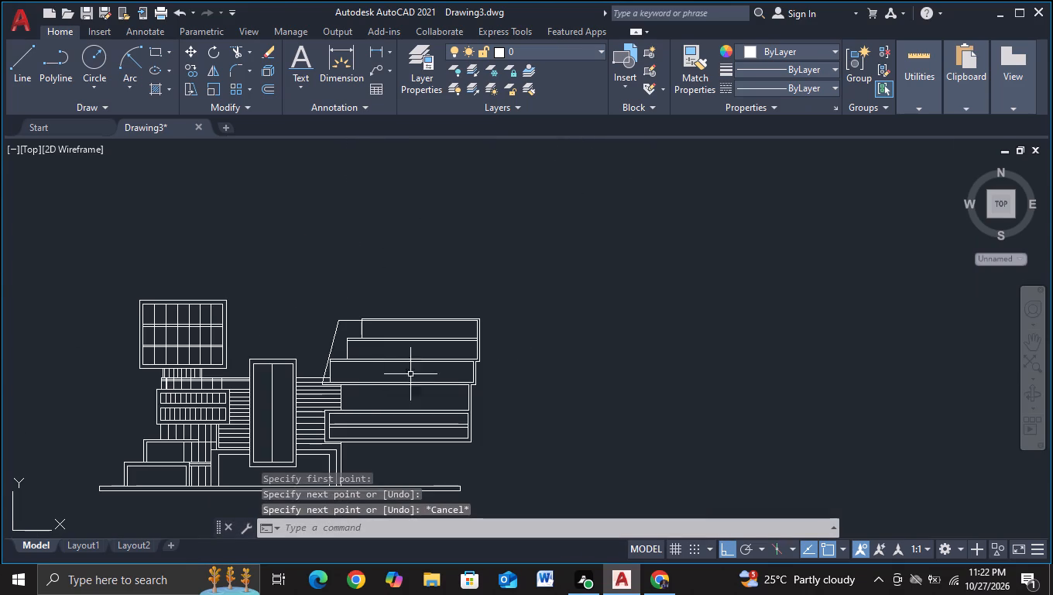
scroll(403, 373, up, 2)
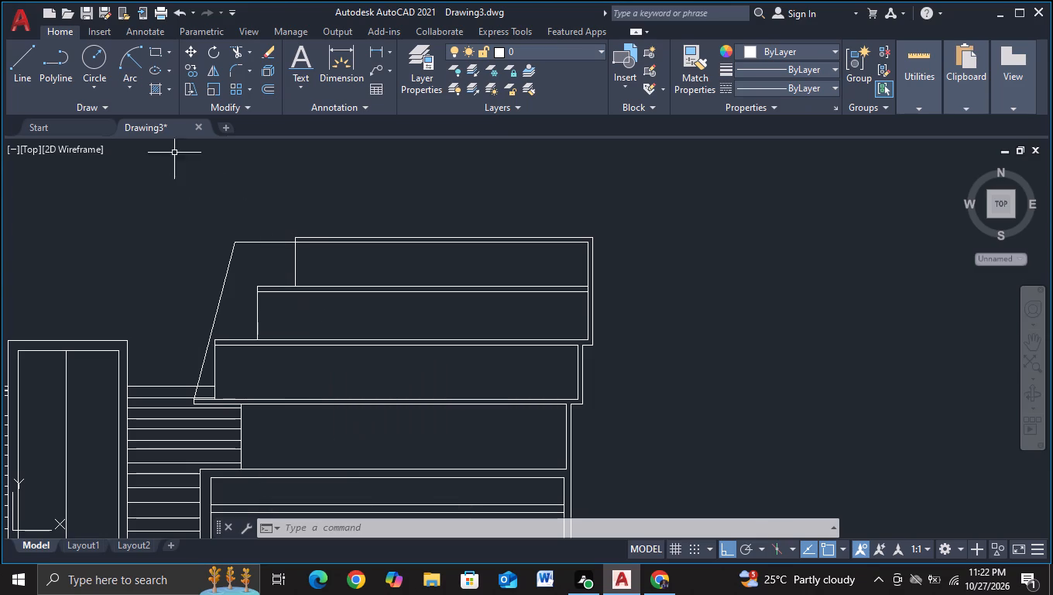
click(16, 50)
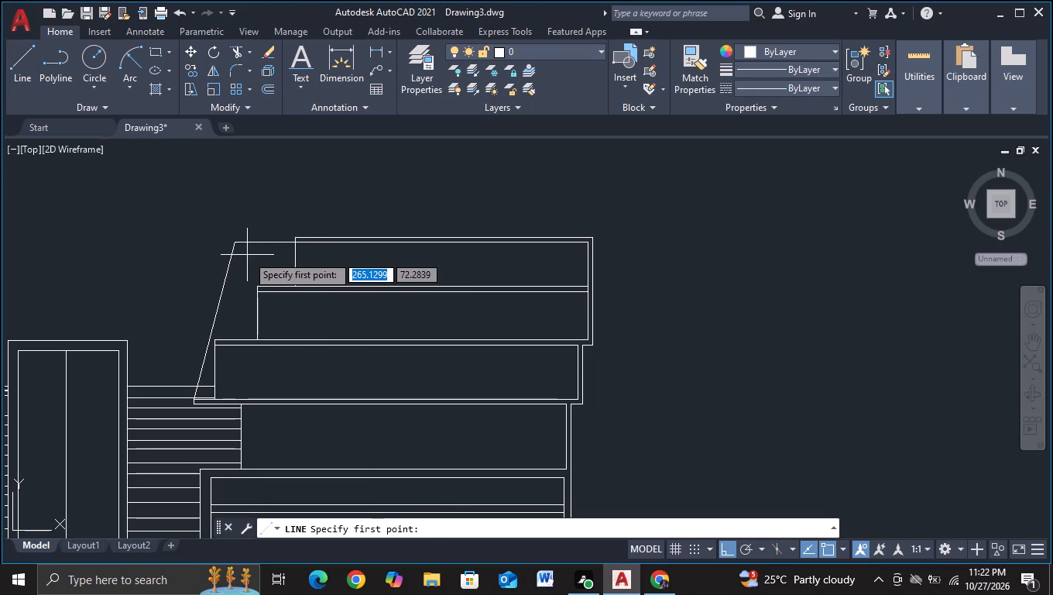
drag(247, 255, 245, 243)
click(243, 199)
key(Escape)
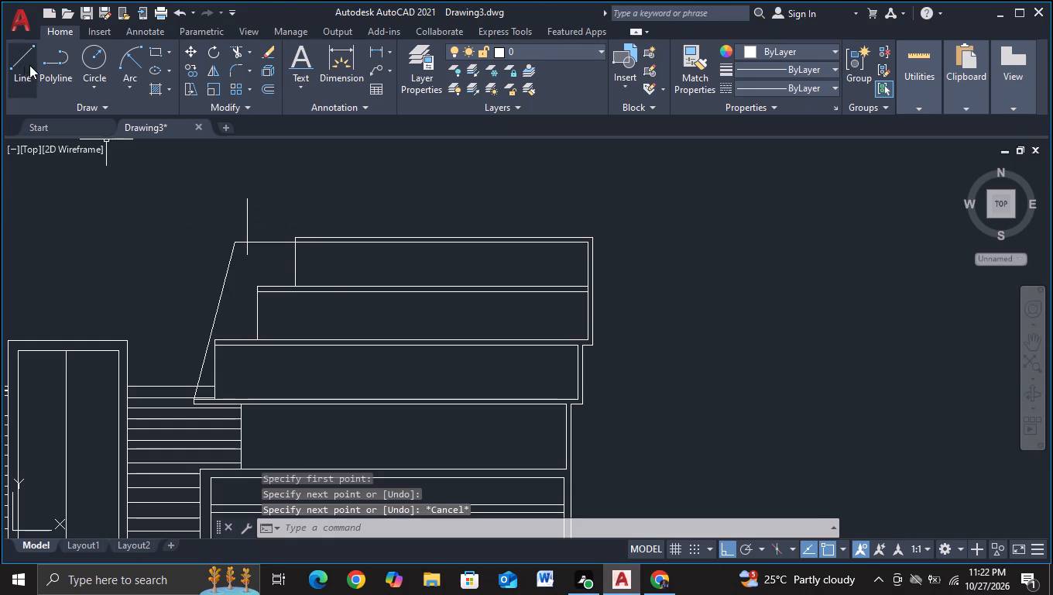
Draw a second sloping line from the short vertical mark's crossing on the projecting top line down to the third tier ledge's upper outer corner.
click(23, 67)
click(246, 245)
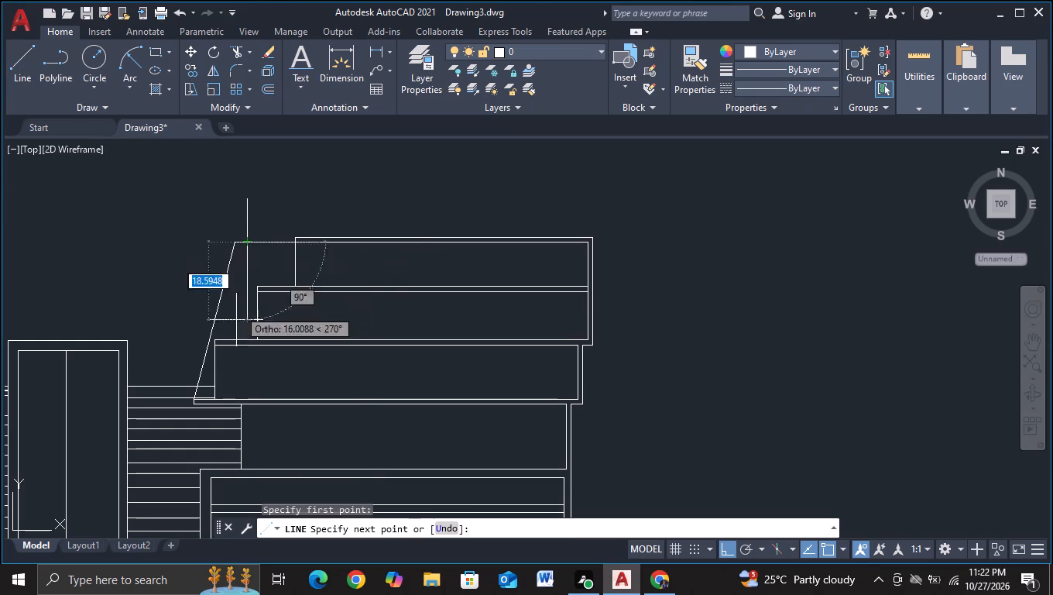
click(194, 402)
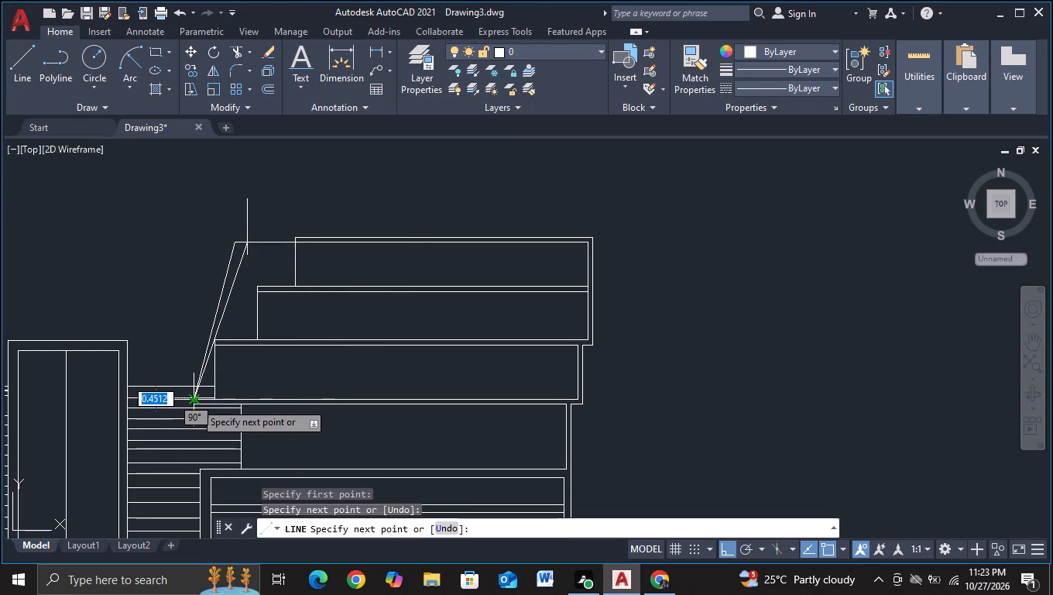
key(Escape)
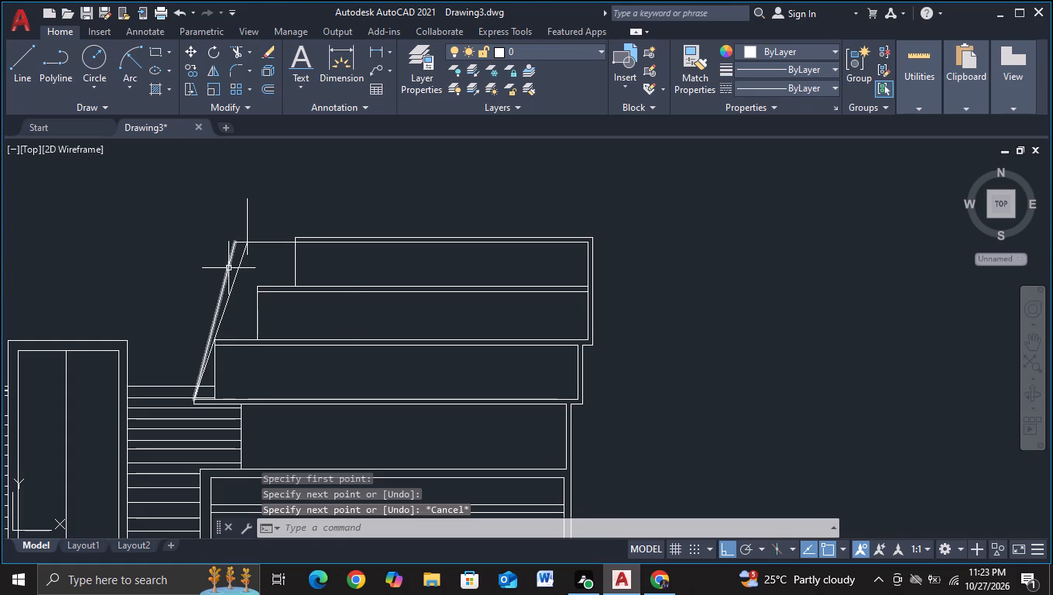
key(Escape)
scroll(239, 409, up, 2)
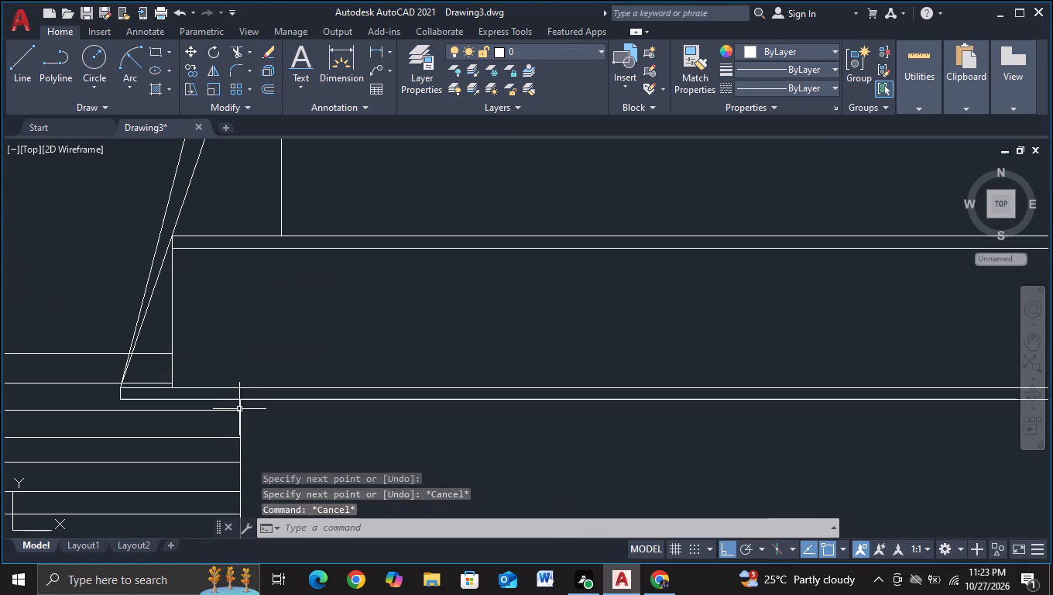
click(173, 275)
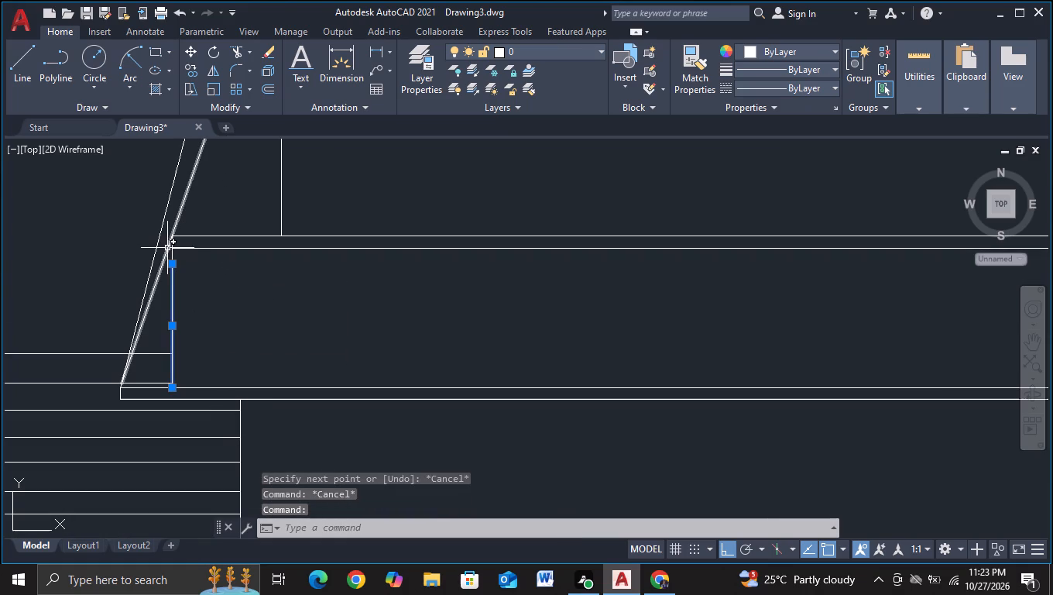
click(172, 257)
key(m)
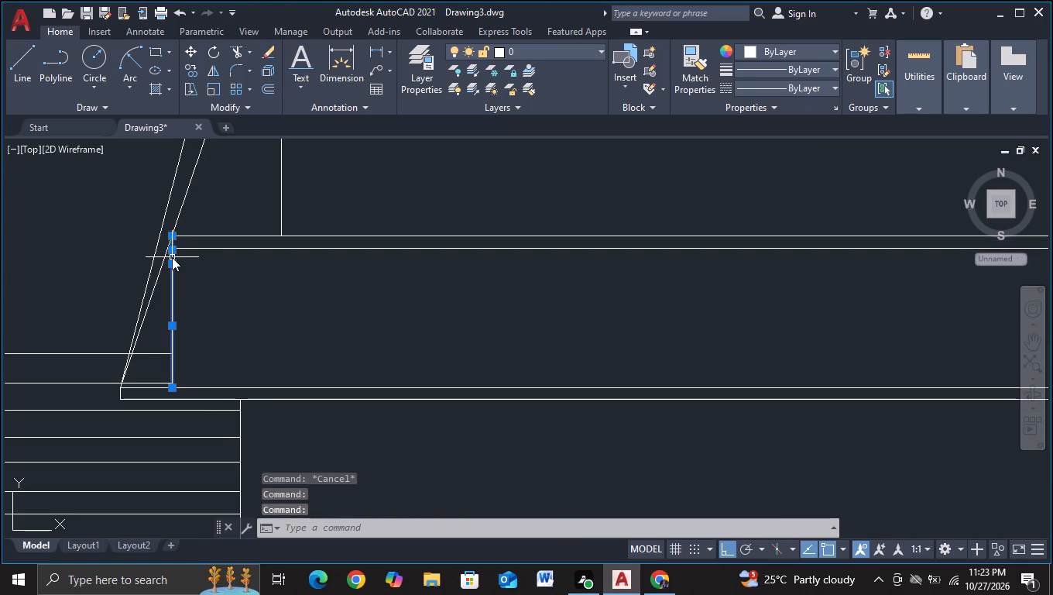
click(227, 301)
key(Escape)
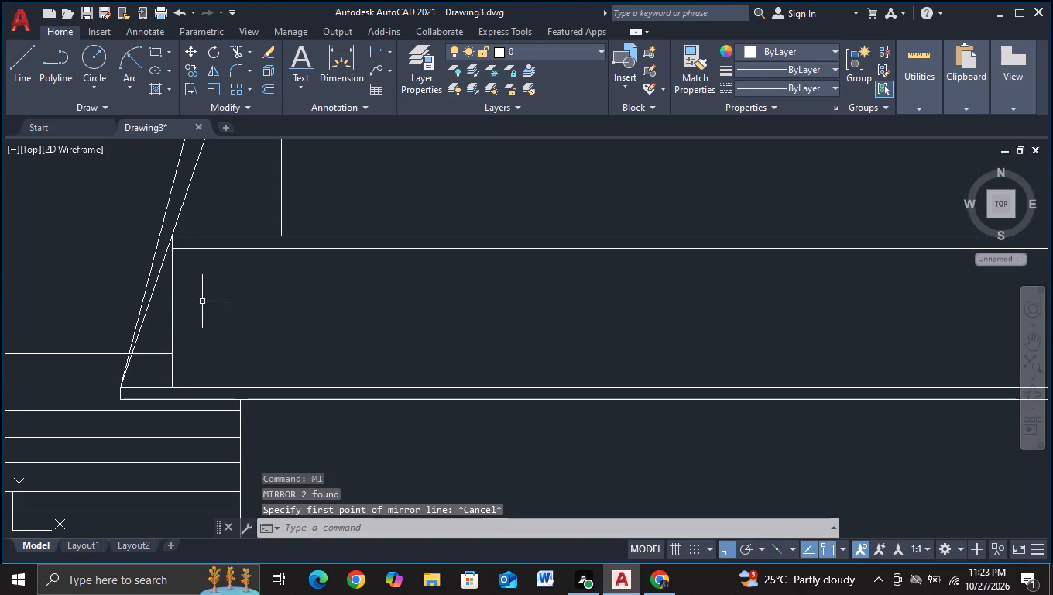
Move both segments of the third tier's left vertical edge about 3 units inward to the right.
click(171, 321)
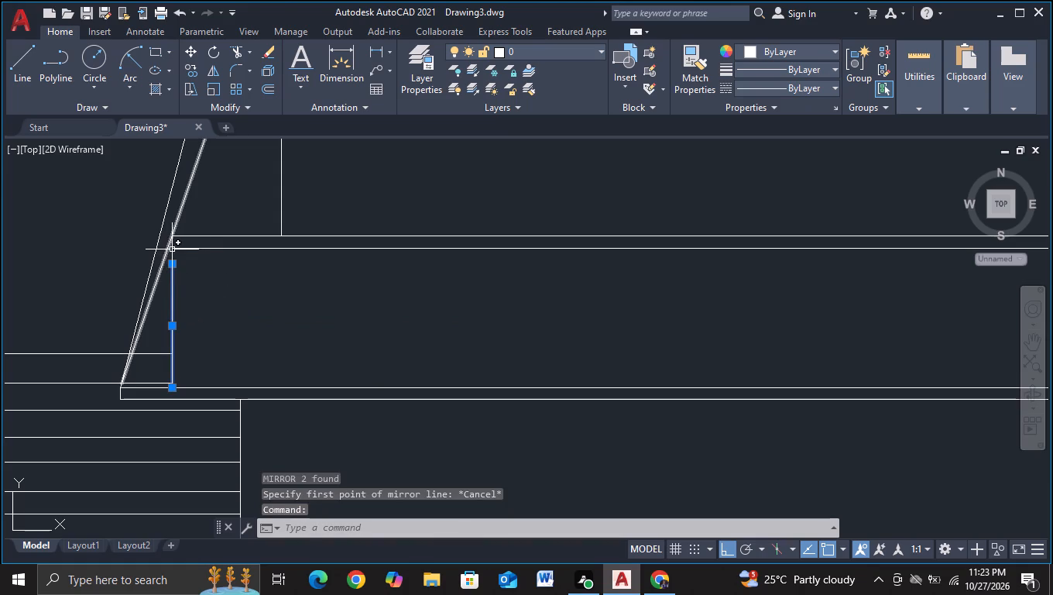
click(172, 249)
key(m)
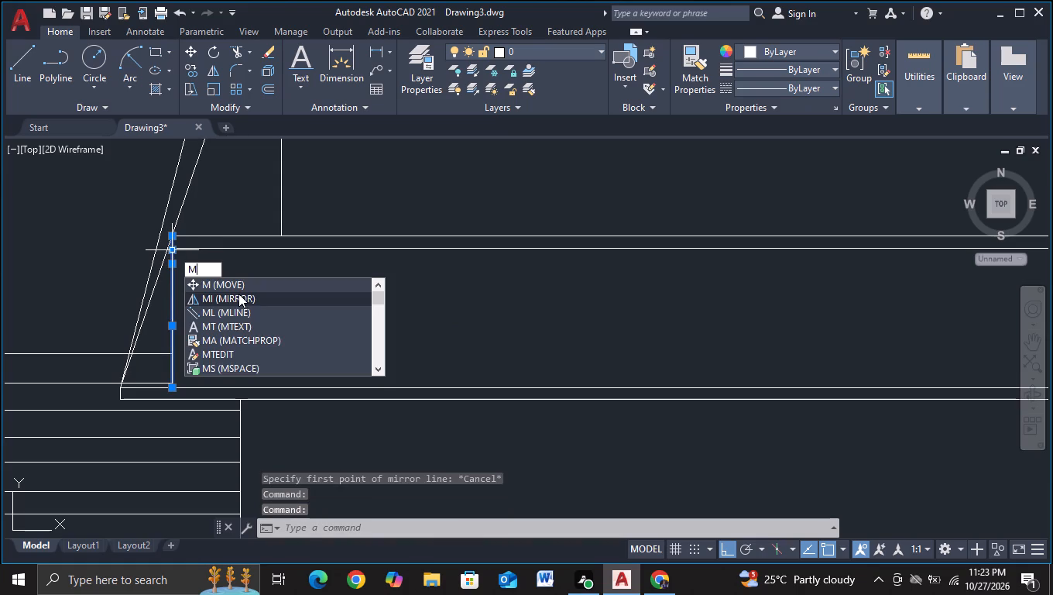
double_click(253, 286)
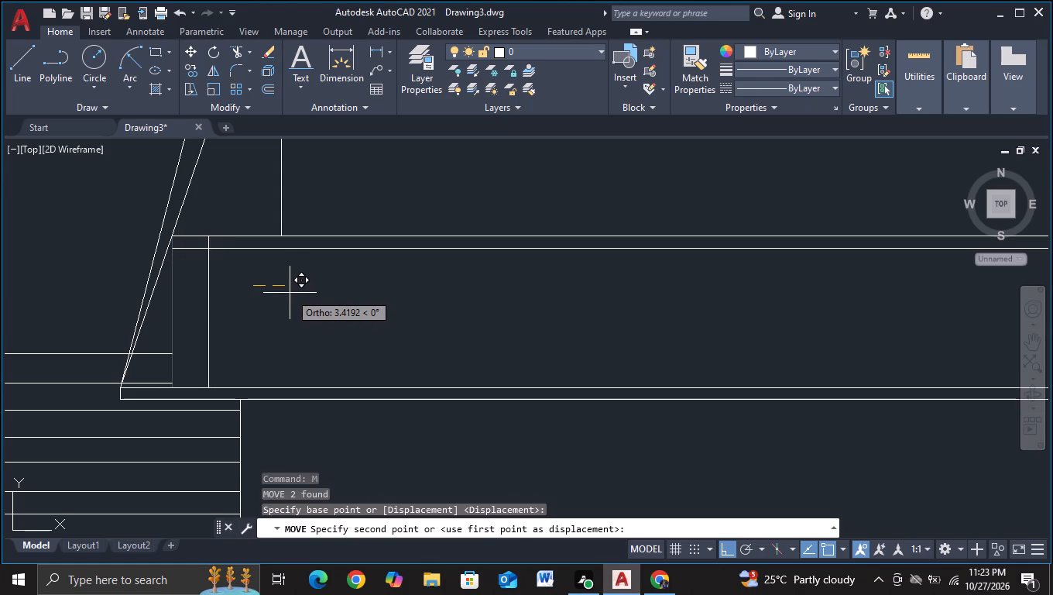
click(287, 293)
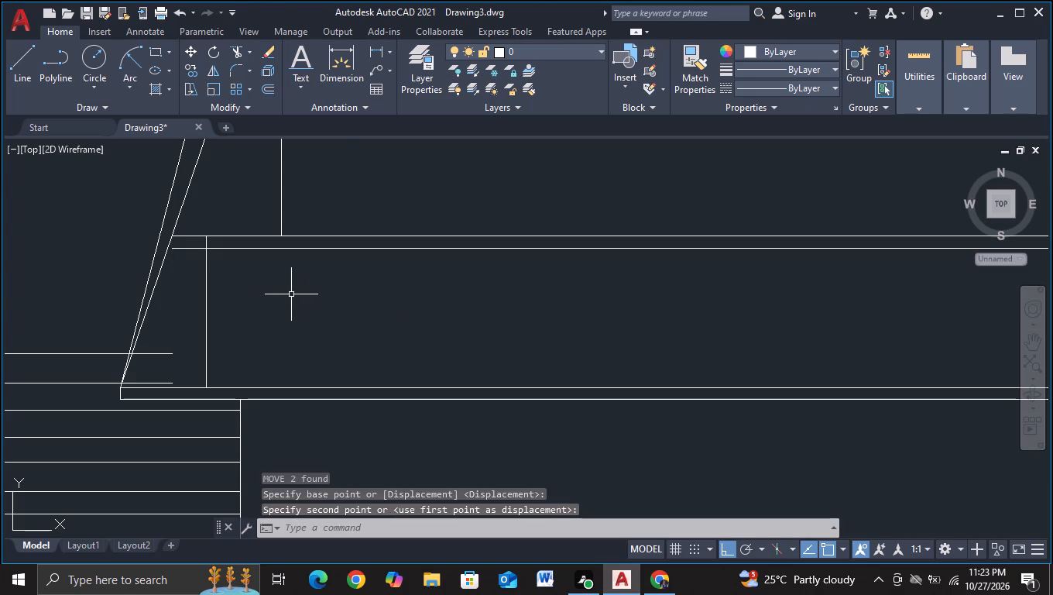
Move the second tier's left vertical edge about 2 units inward to the right.
scroll(291, 294, down, 1)
middle_drag(294, 307, 287, 355)
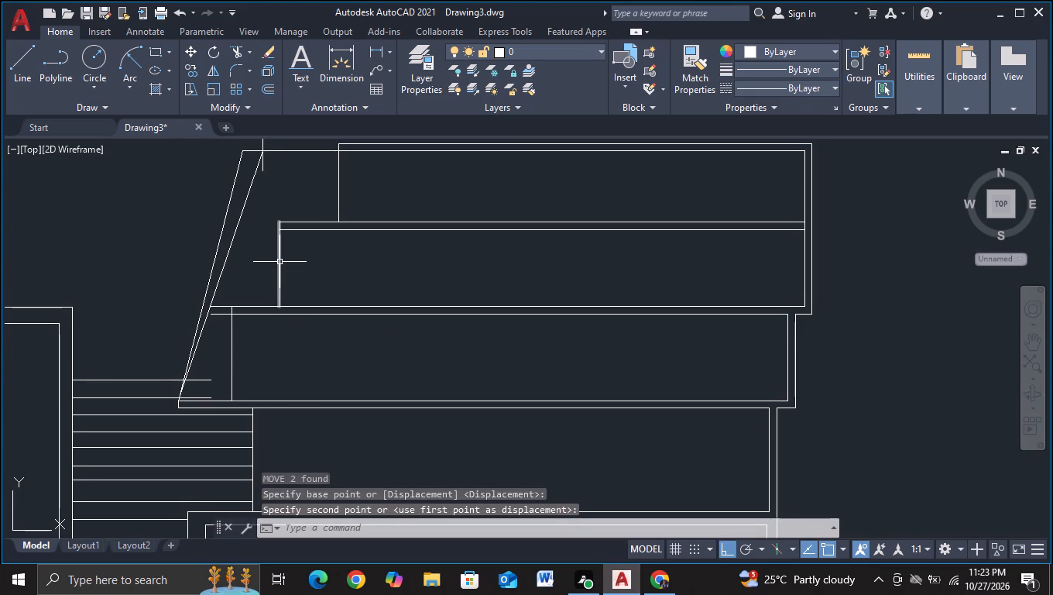
click(280, 262)
key(m)
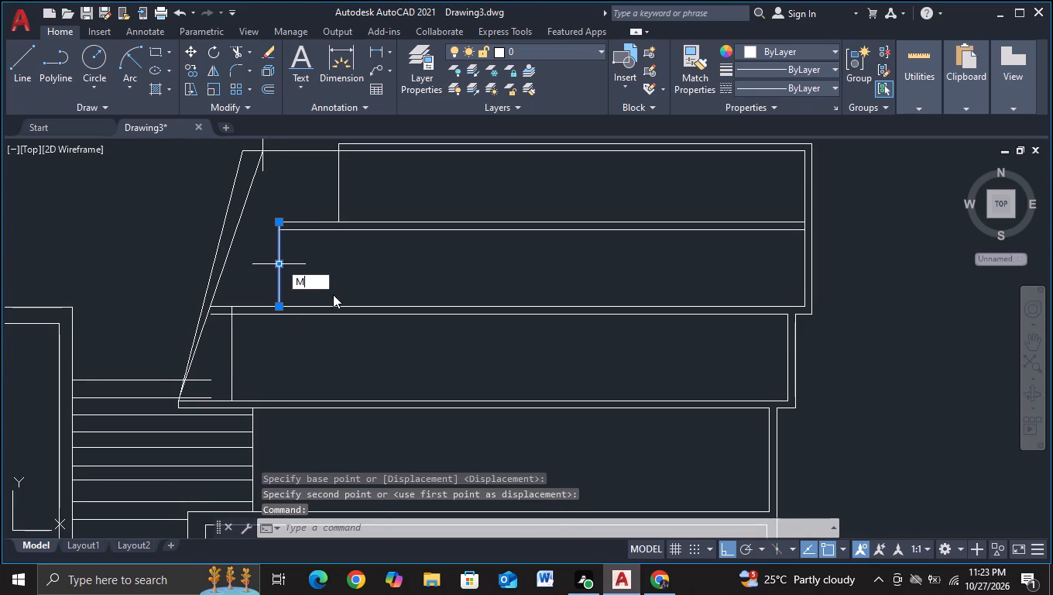
click(333, 299)
click(344, 277)
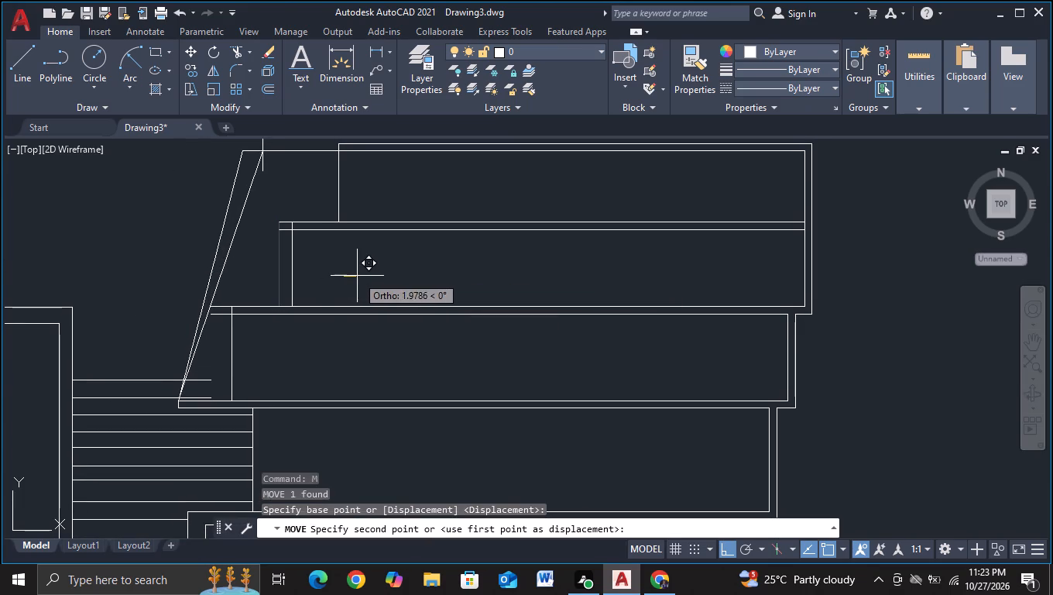
click(357, 276)
key(Escape)
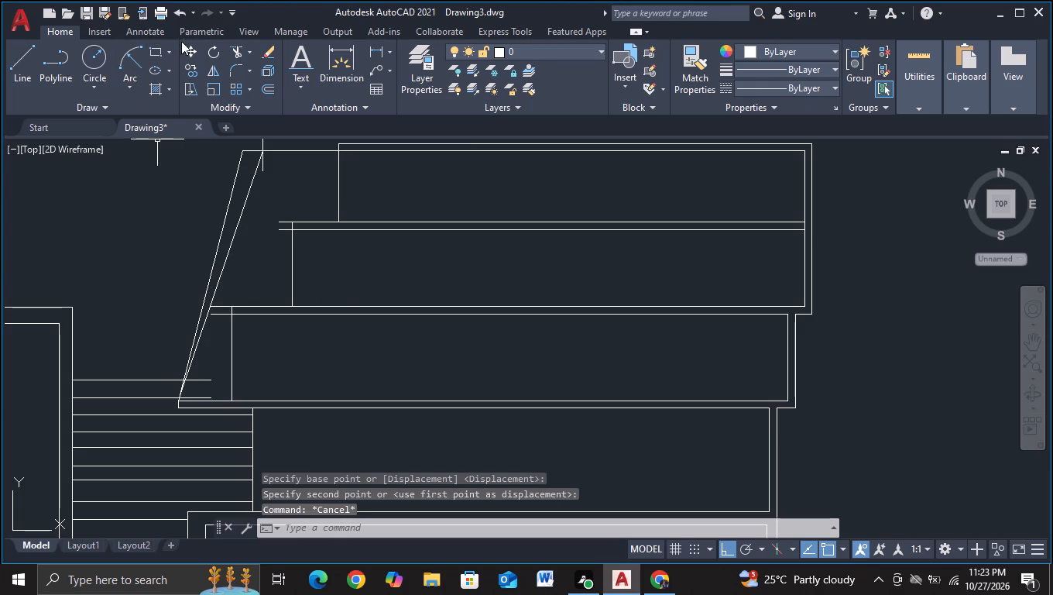
Trim the horizontal line ends that stick out beyond the moved left edges of the second and third tiers.
click(229, 50)
click(221, 328)
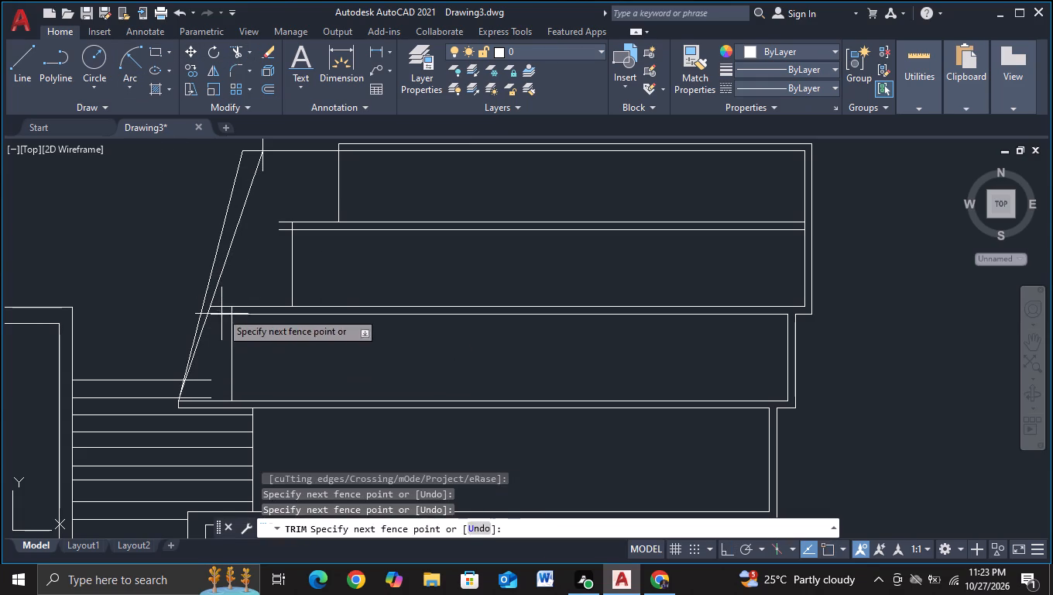
click(221, 299)
drag(287, 213, 280, 226)
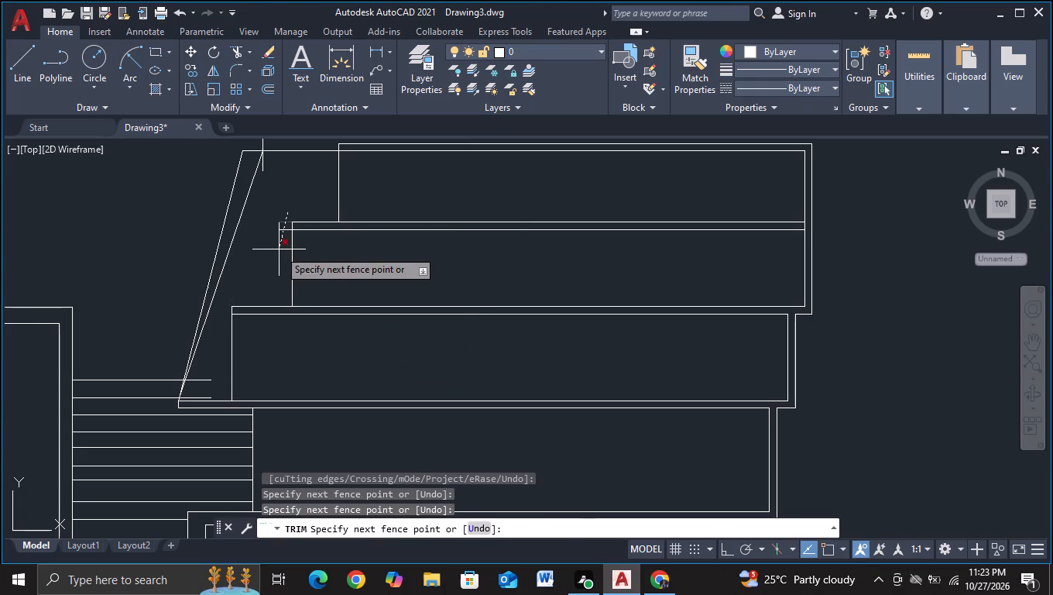
click(279, 249)
key(Escape)
Erase both sloping lines between the projecting top line and the third tier's ledge.
click(211, 260)
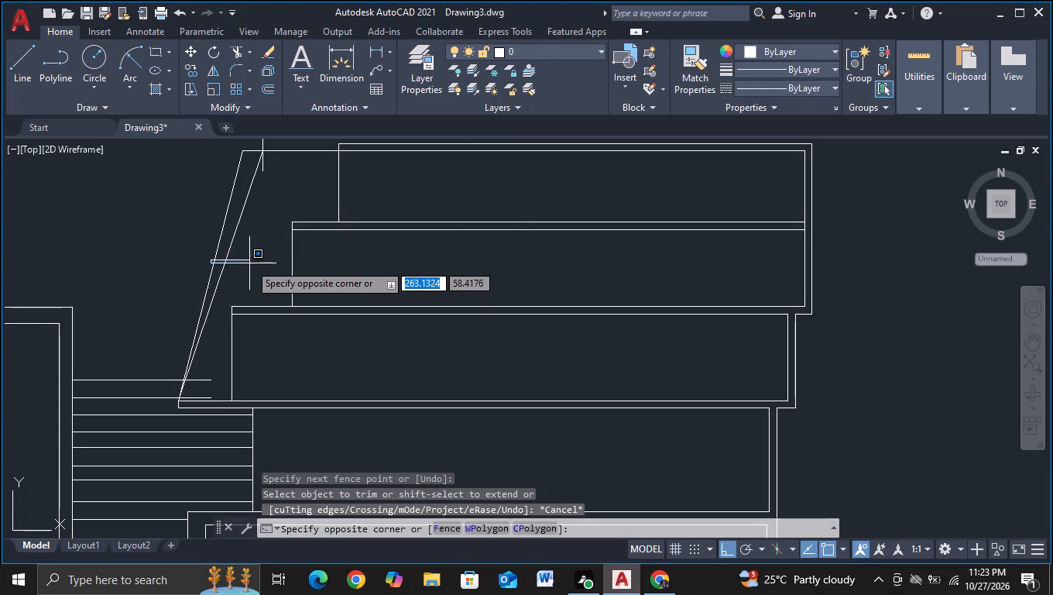
click(249, 263)
click(191, 260)
double_click(240, 263)
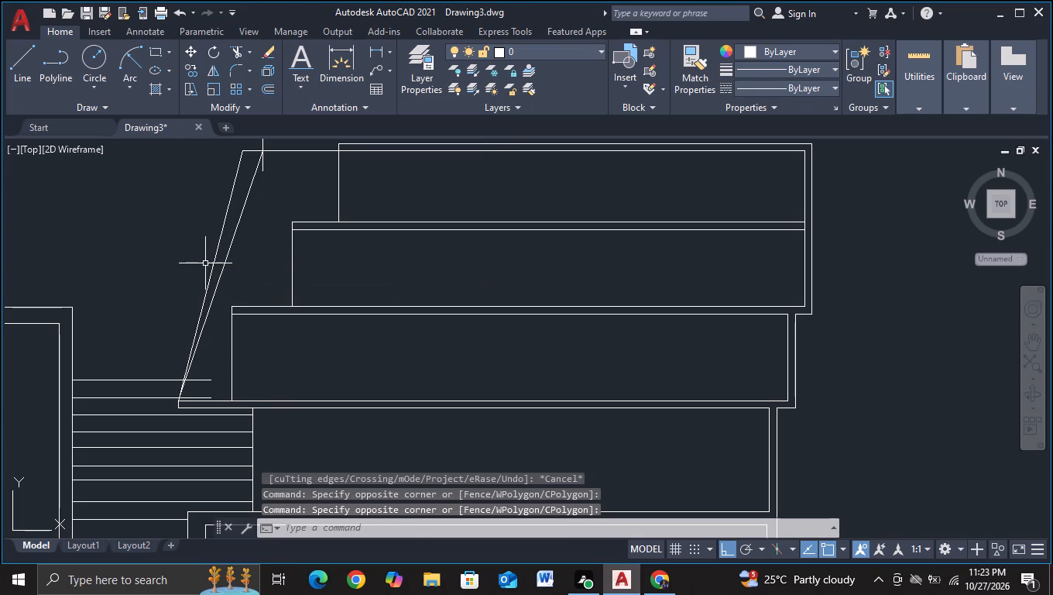
click(249, 266)
click(194, 267)
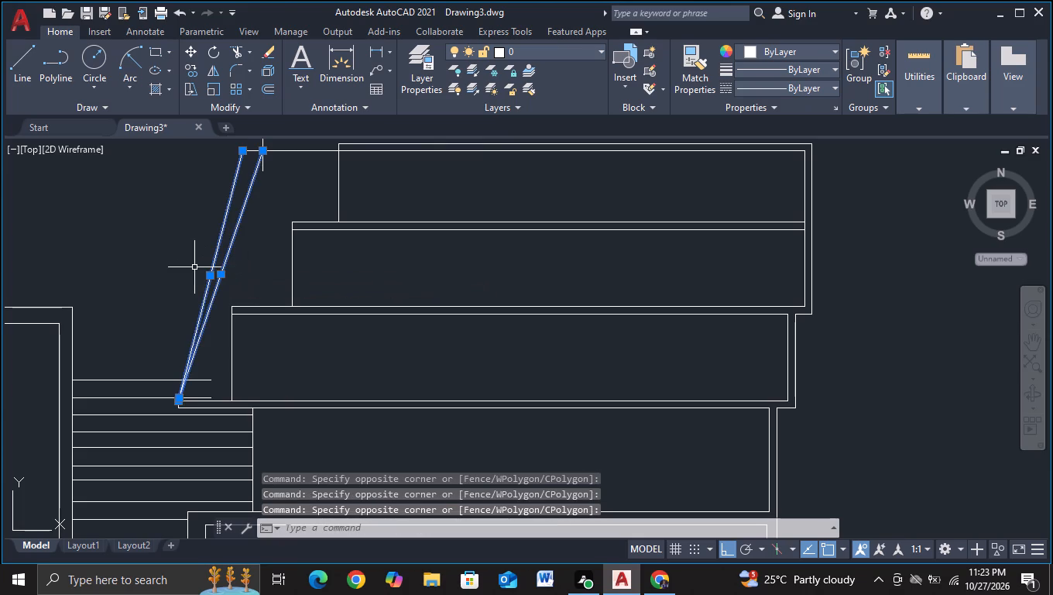
key(Delete)
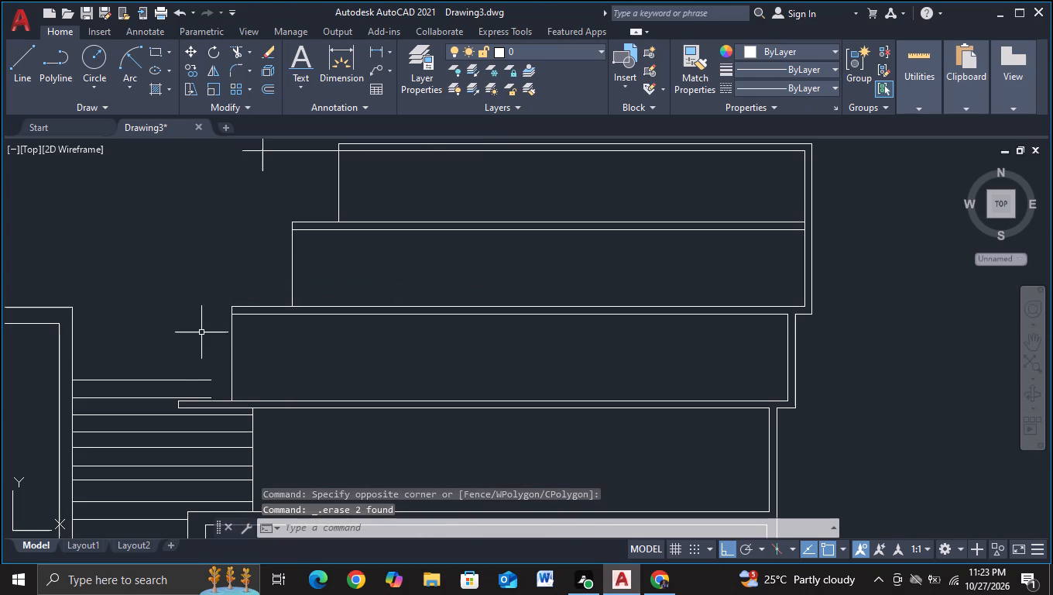
Draw a short vertical line down across the projecting top line, directly above the second tier's left edge.
middle_drag(201, 335, 182, 346)
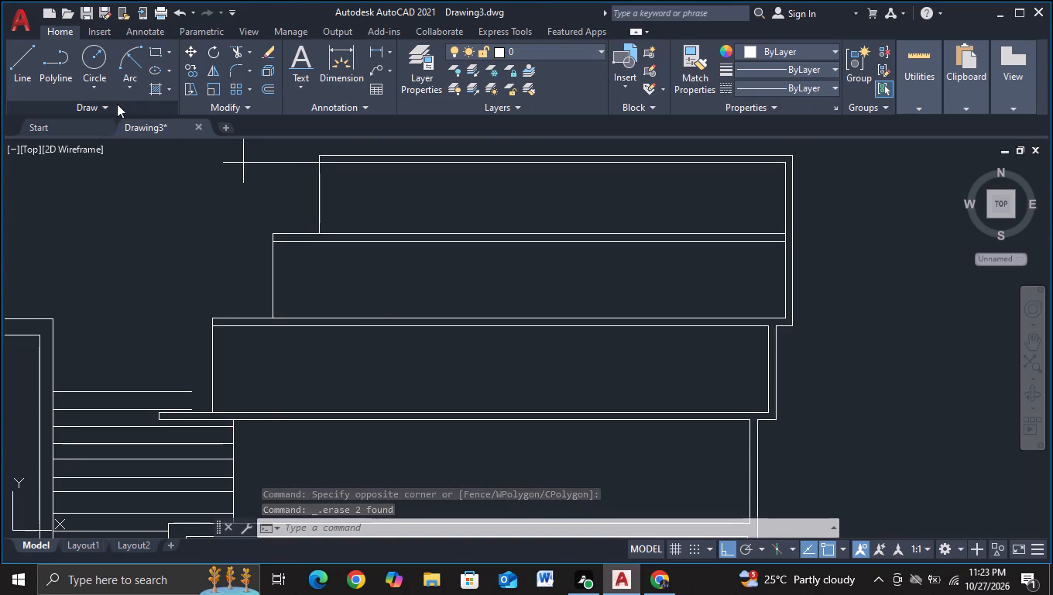
click(22, 52)
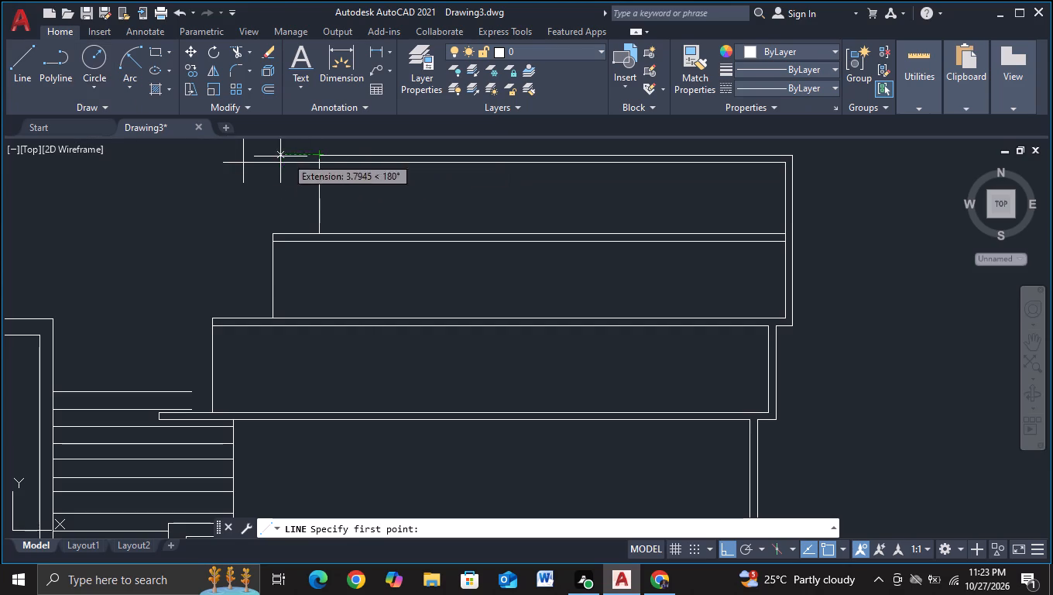
click(274, 153)
click(271, 196)
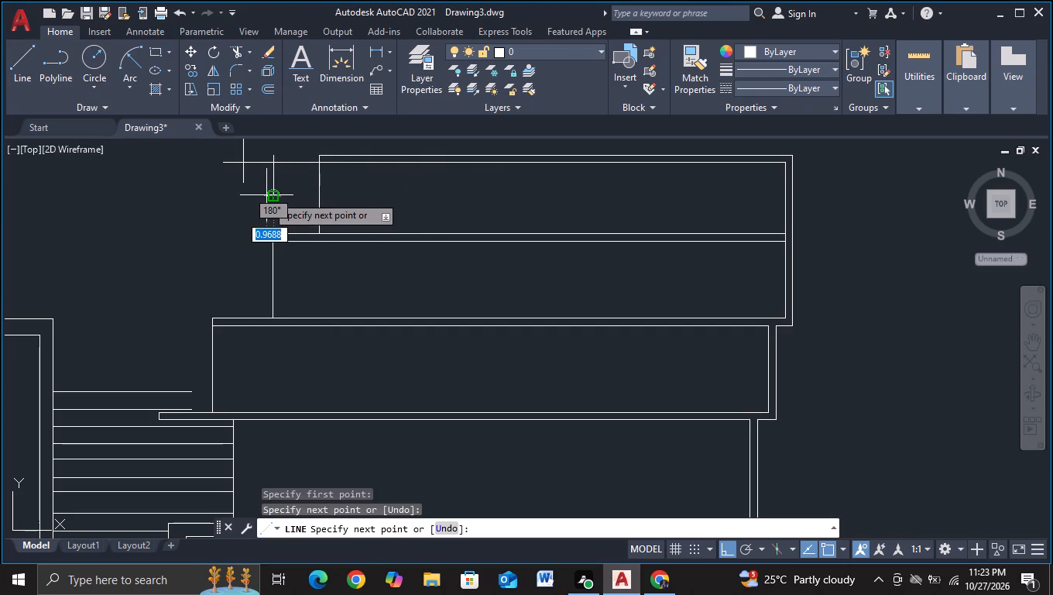
key(Escape)
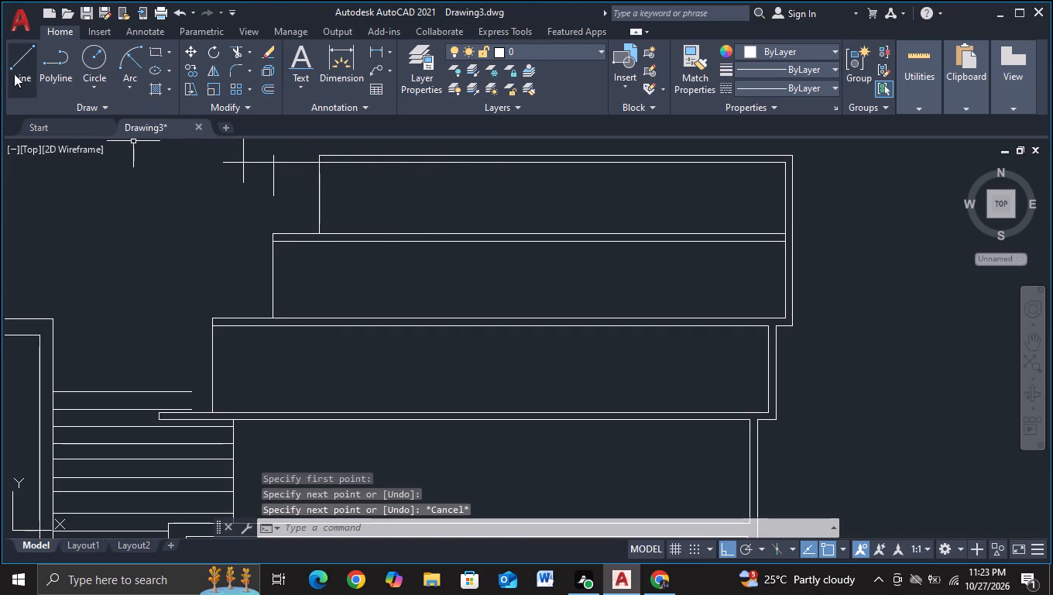
Draw a sloping line from the new vertical mark's crossing on the top line down to the uppermost stacked side line's right end.
click(19, 74)
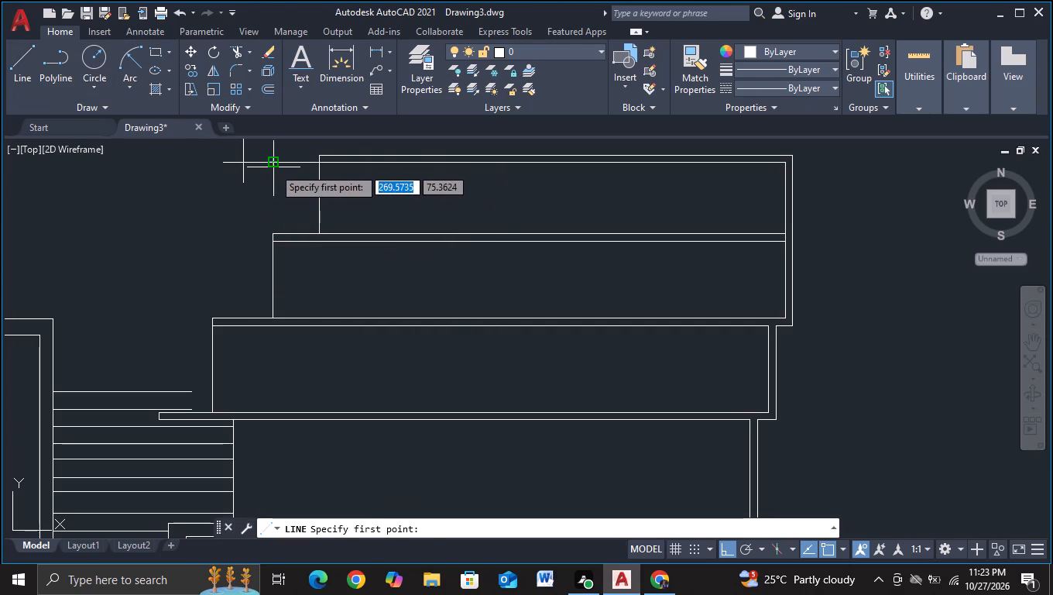
click(273, 167)
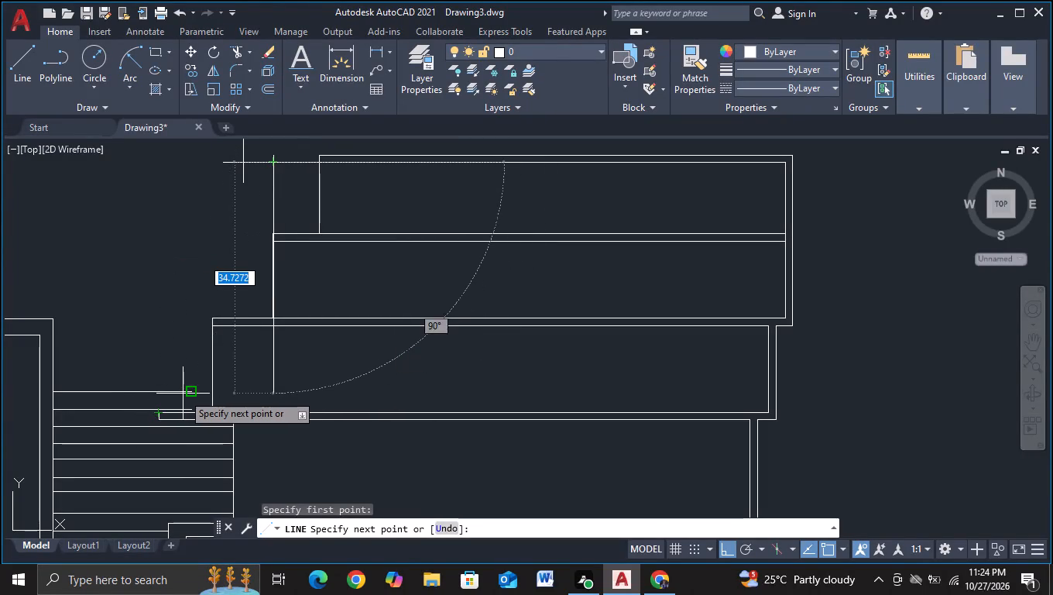
click(183, 394)
key(Escape)
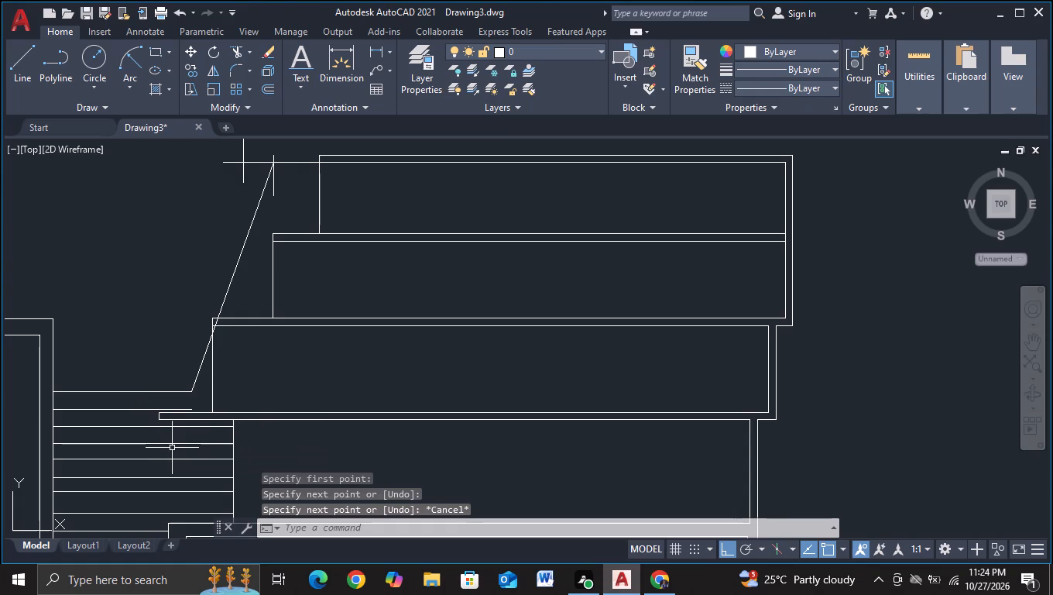
Extend the sloping line's lower end down to the bottom line of the third tier's ledge.
scroll(177, 443, up, 1)
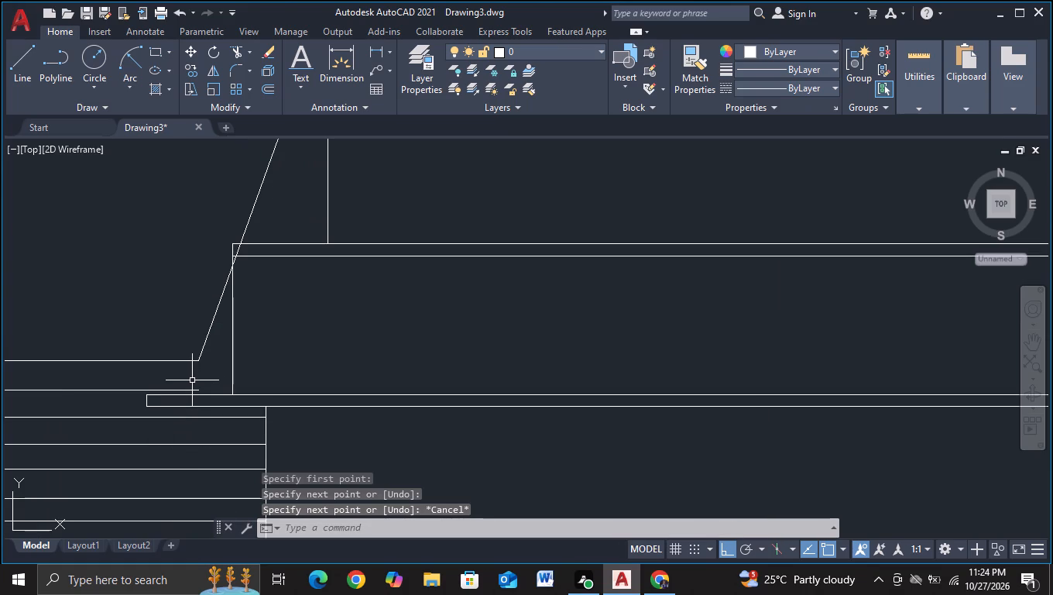
key(e)
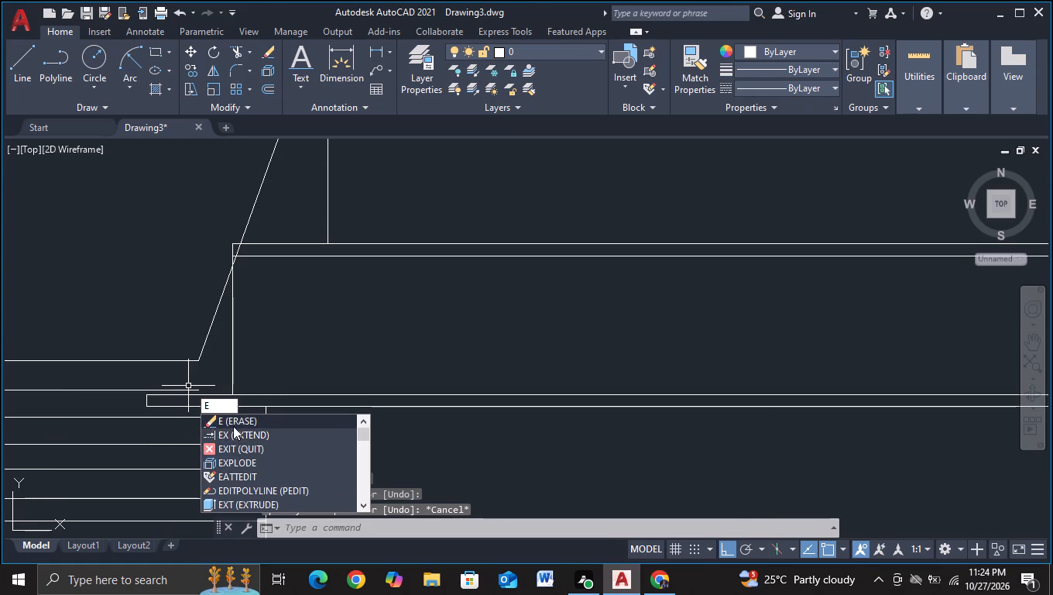
click(233, 433)
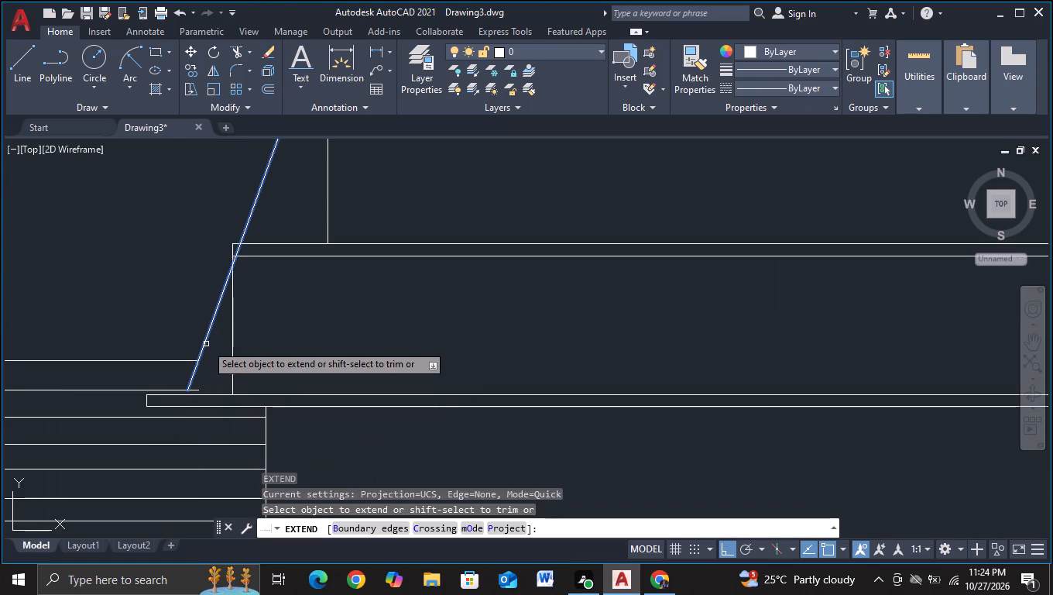
click(206, 344)
click(201, 349)
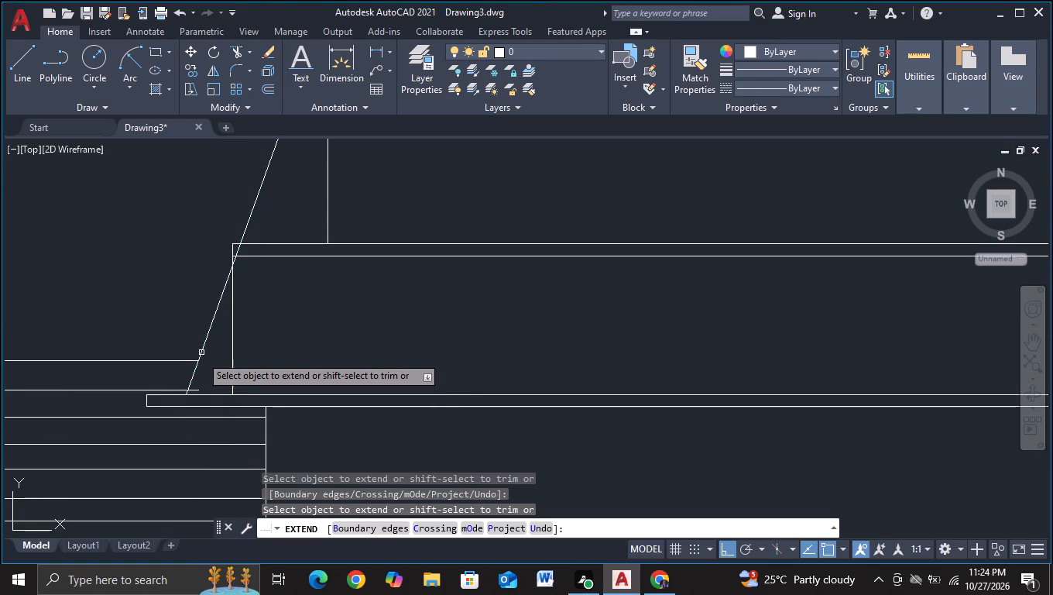
click(197, 365)
key(Escape)
Trim the ledge's upper and lower lines back to the sloping line, removing their projecting outer ends.
scroll(181, 390, up, 1)
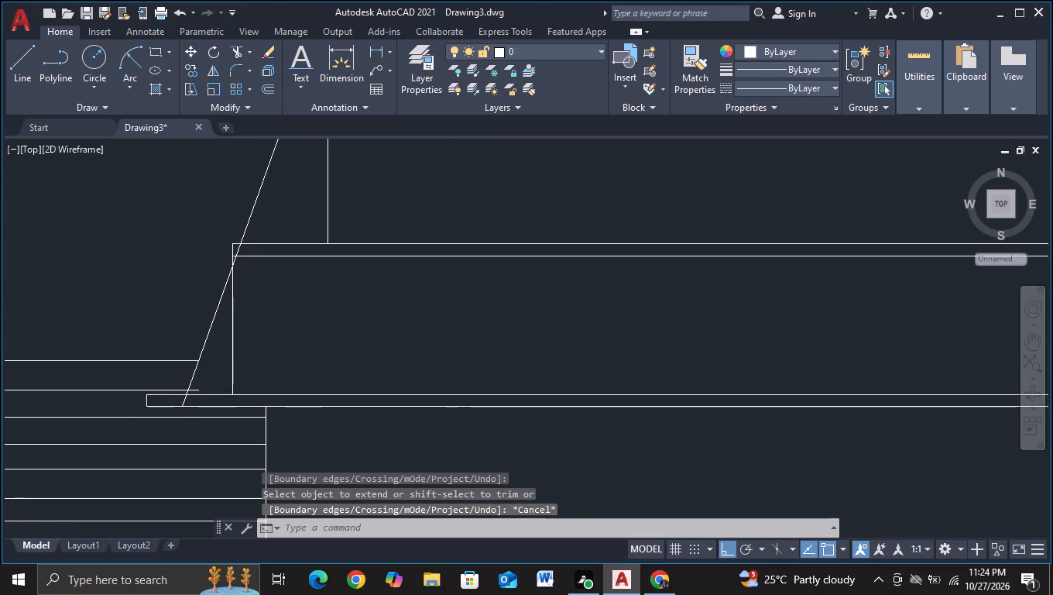
click(240, 60)
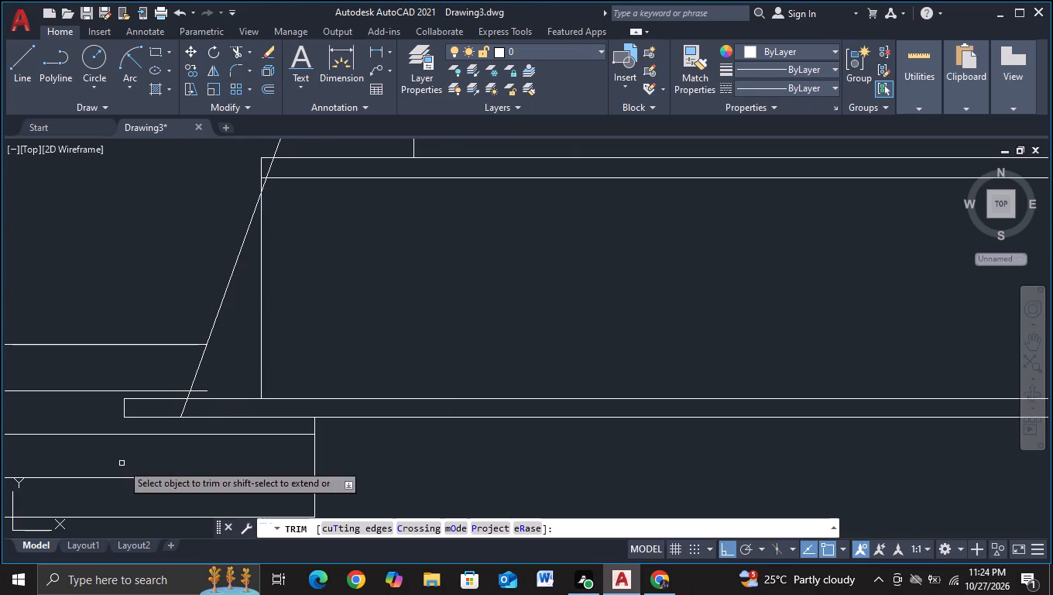
click(135, 394)
click(131, 419)
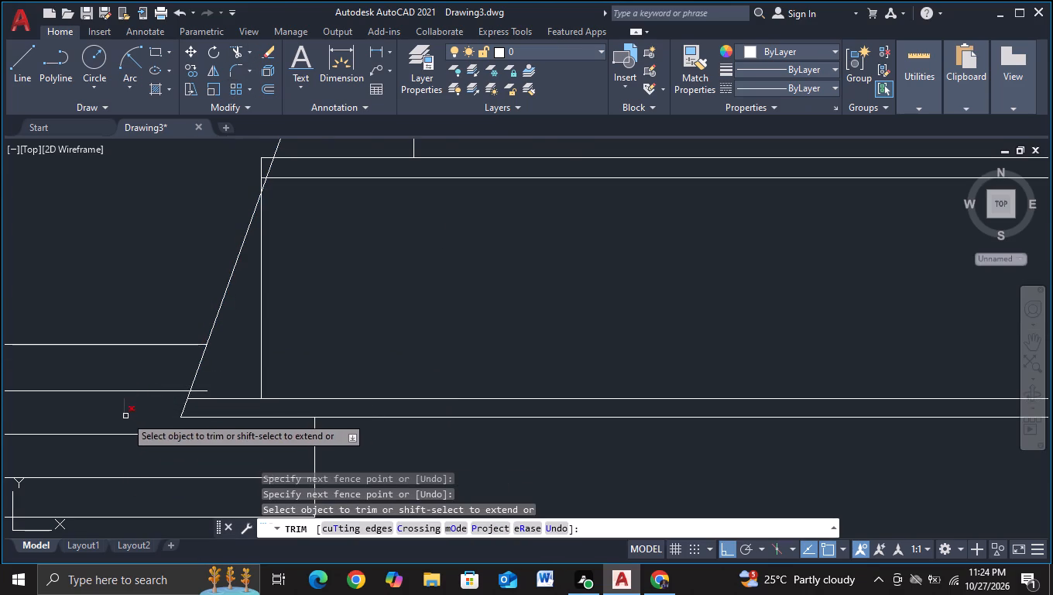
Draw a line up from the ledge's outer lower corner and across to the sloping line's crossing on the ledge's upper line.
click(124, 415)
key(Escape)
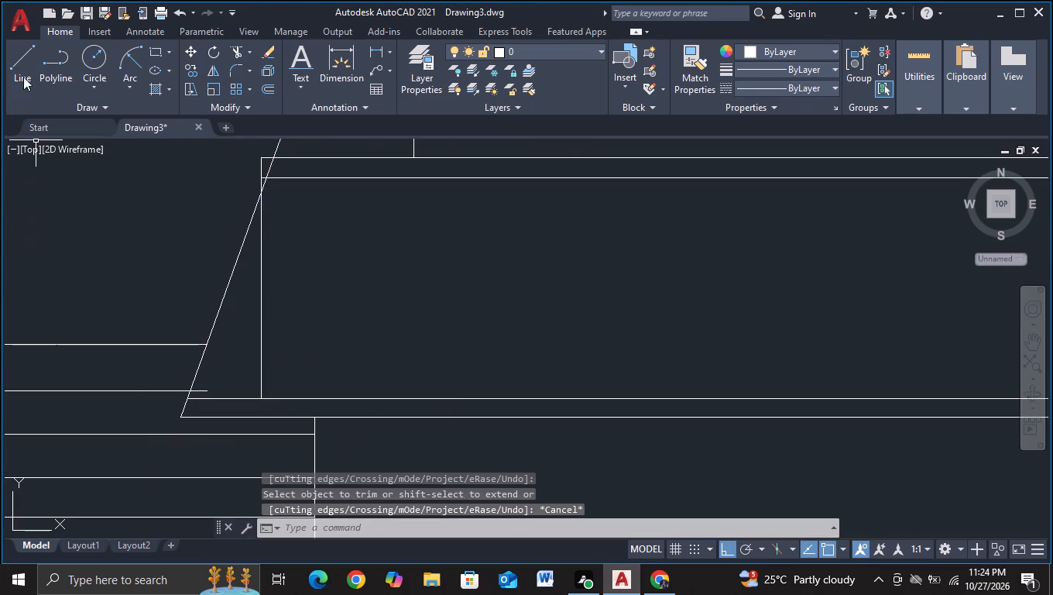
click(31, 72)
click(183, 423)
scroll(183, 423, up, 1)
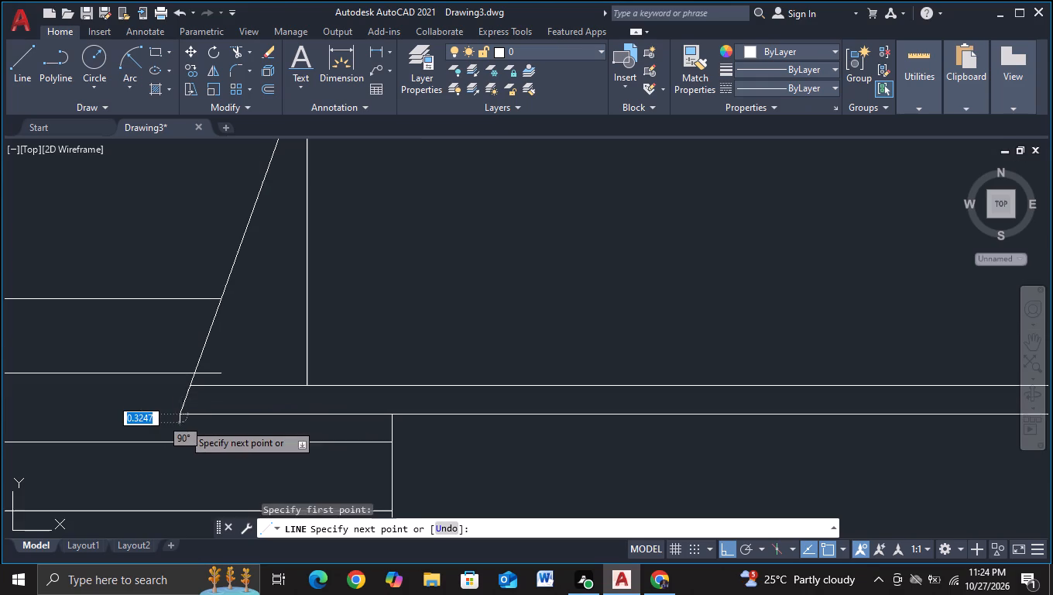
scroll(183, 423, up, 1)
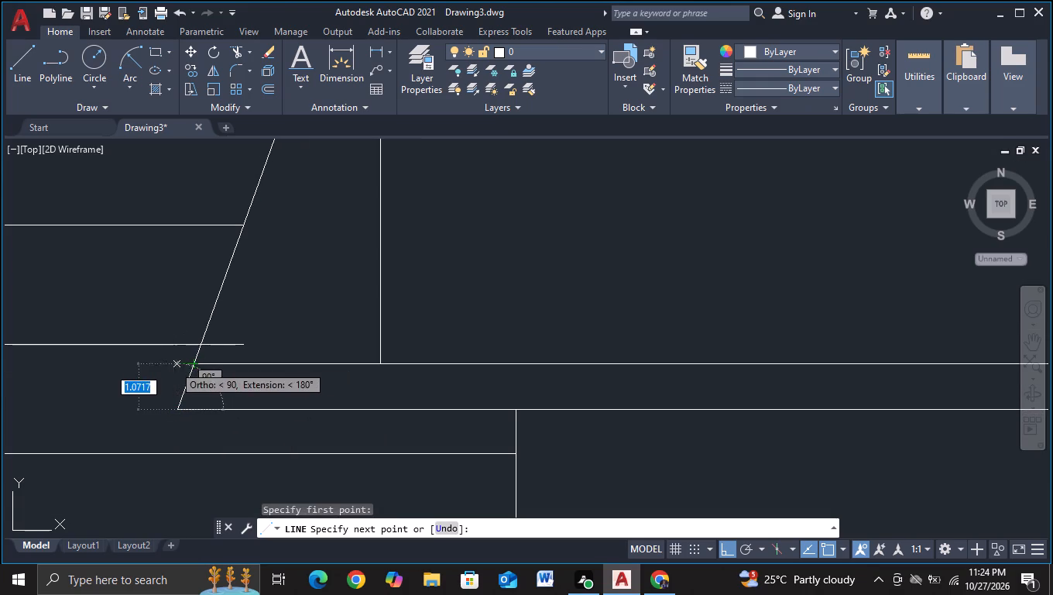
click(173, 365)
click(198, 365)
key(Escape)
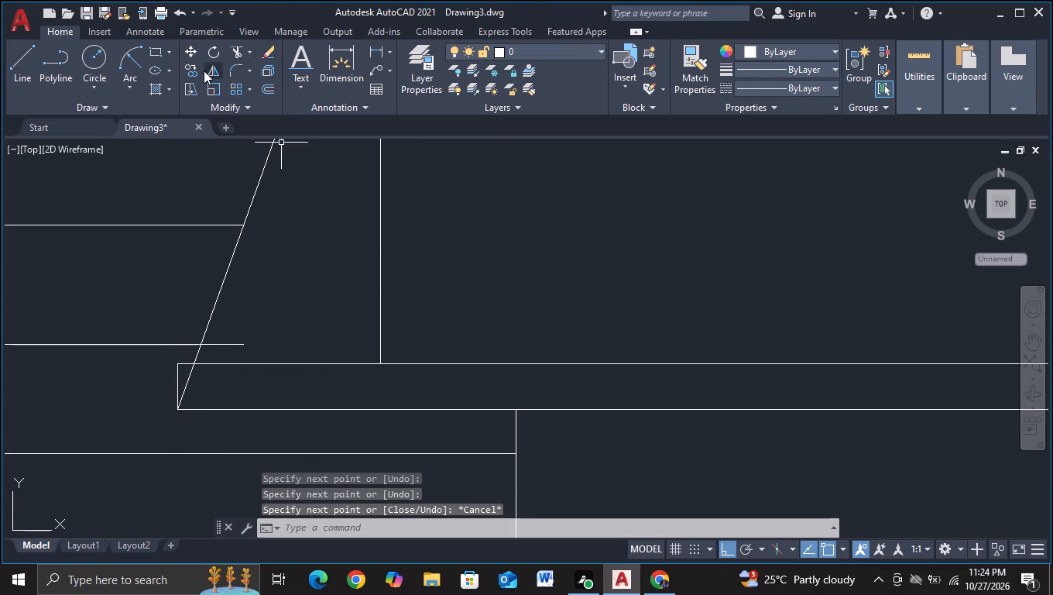
Draw a vertical line about 1.37 units long down from the sloping line's crossing on the third tier's ledge upper line, past its bottom line.
click(11, 64)
click(194, 366)
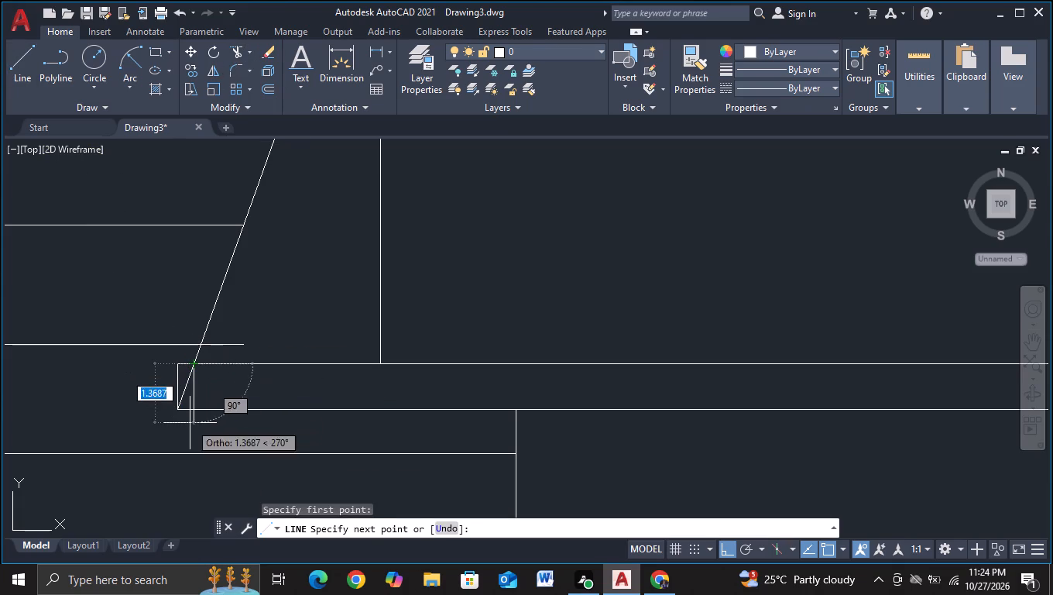
click(190, 423)
key(Escape)
Trim everything outside the new vertical ledge end, including the slope's lower tip, the outer ledge corner and the vertical's overshoot.
click(229, 54)
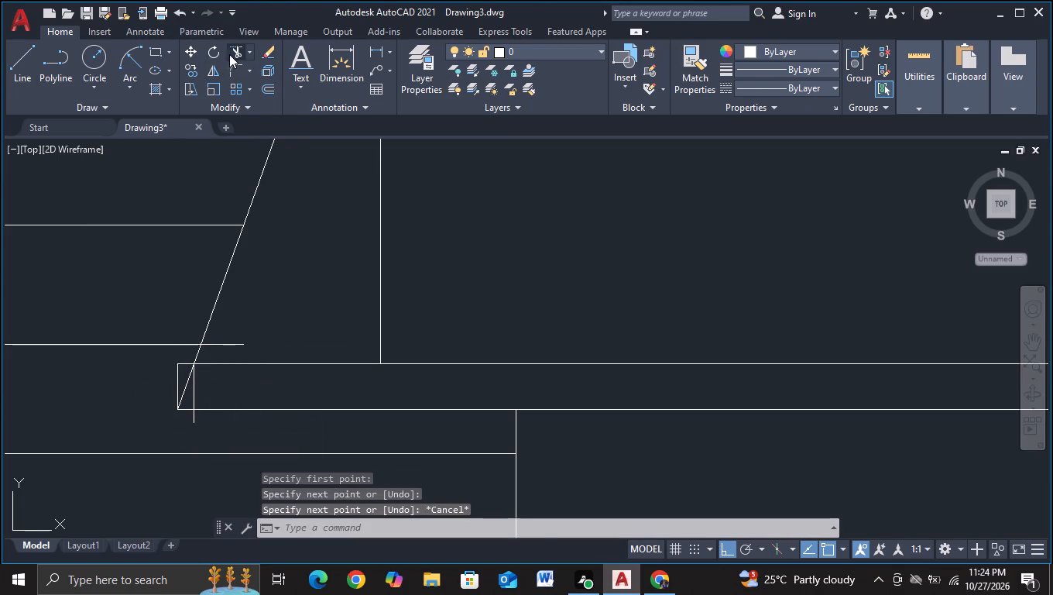
drag(184, 357, 183, 366)
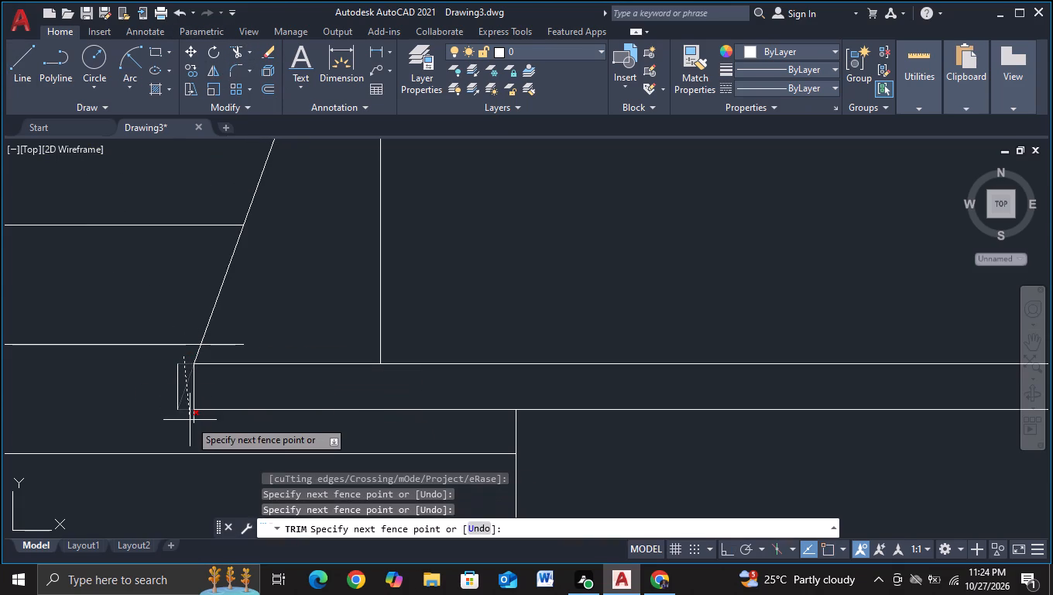
click(183, 425)
click(170, 390)
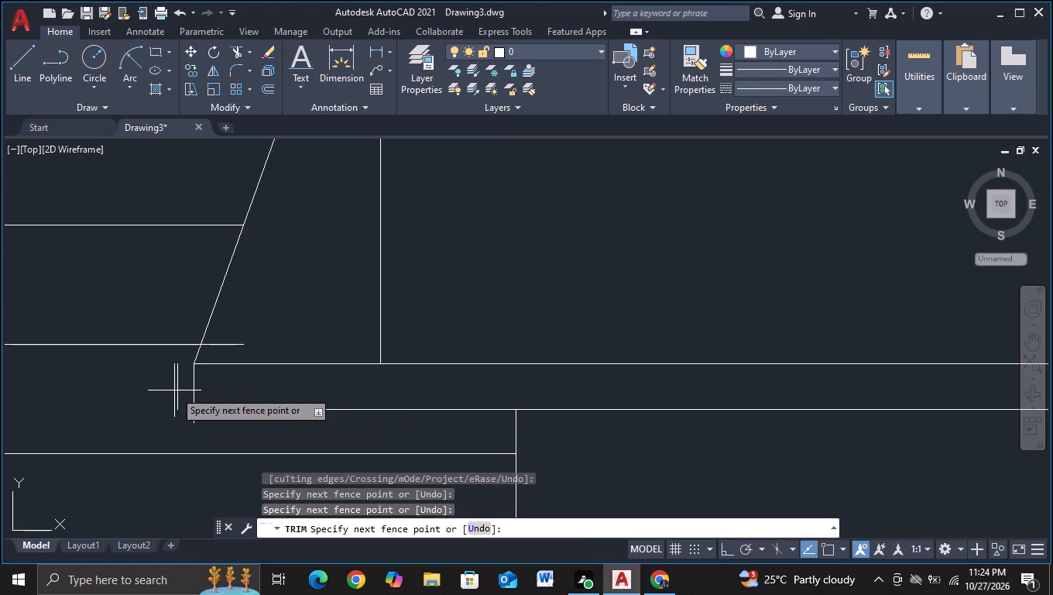
click(184, 391)
click(194, 419)
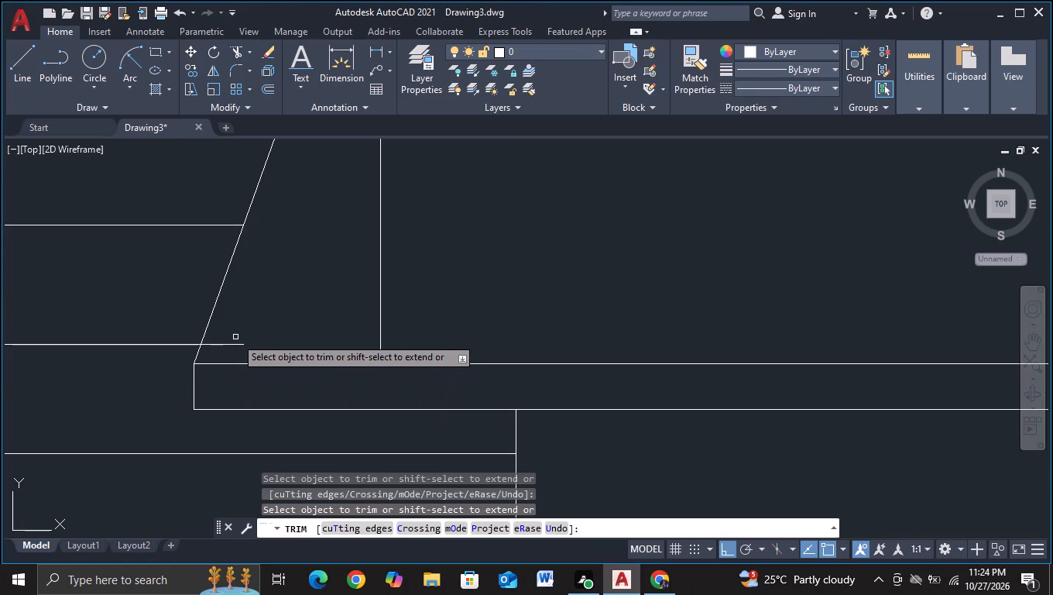
Trim the second stacked side line's projecting right end back to the sloping line.
click(235, 337)
click(227, 358)
scroll(259, 308, down, 2)
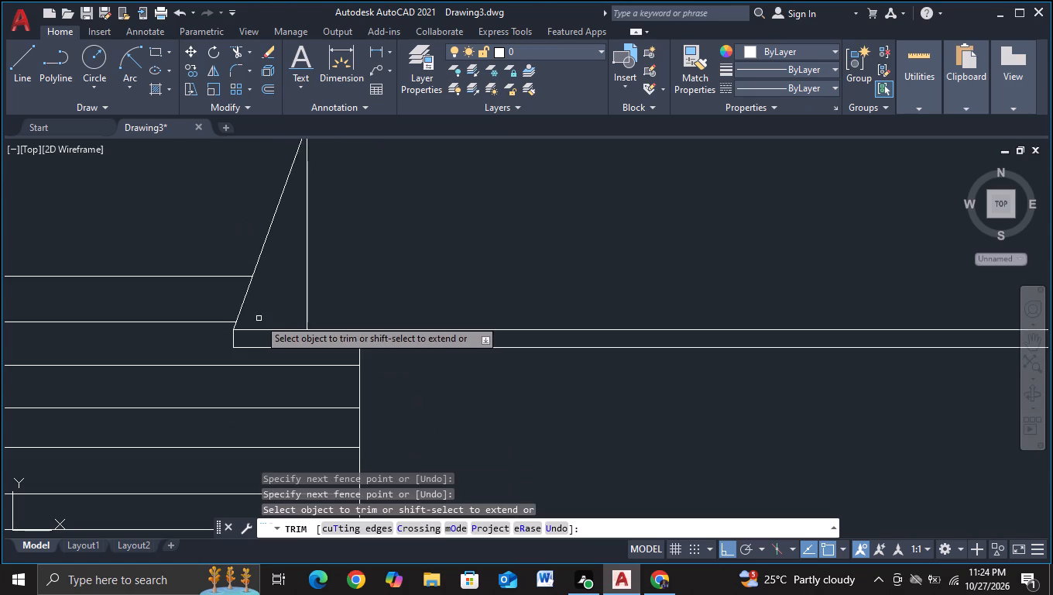
middle_drag(259, 318, 268, 413)
scroll(283, 381, down, 1)
scroll(316, 316, up, 1)
middle_drag(321, 328, 324, 379)
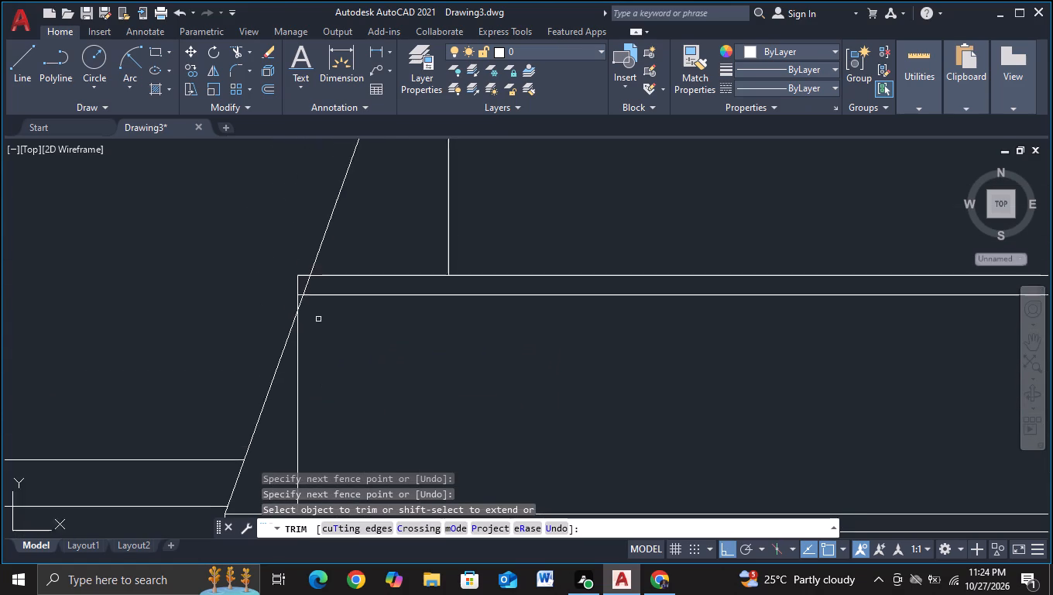
scroll(318, 379, up, 2)
middle_drag(318, 371, 328, 446)
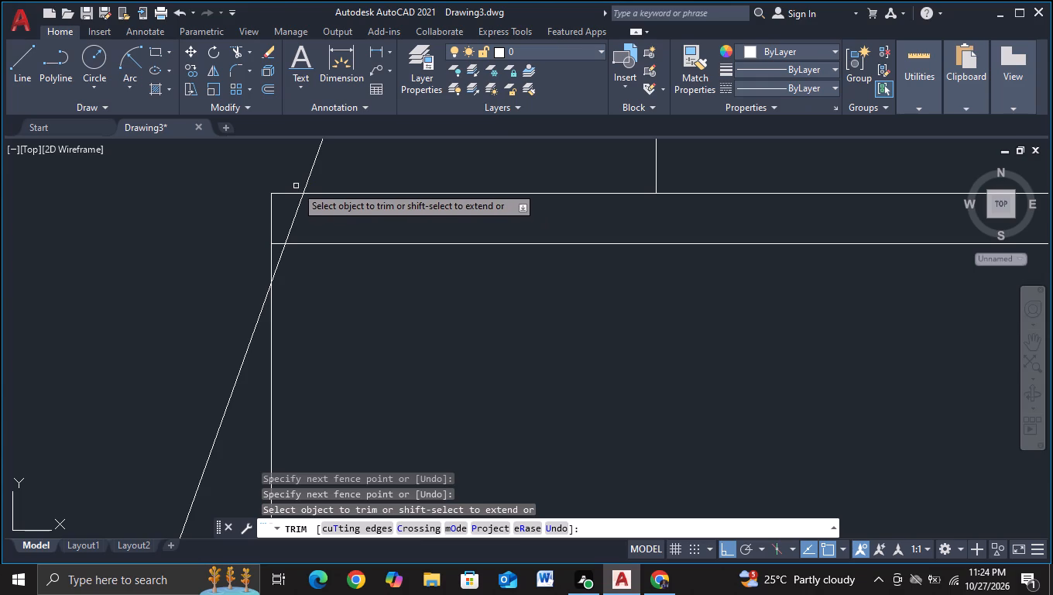
key(Escape)
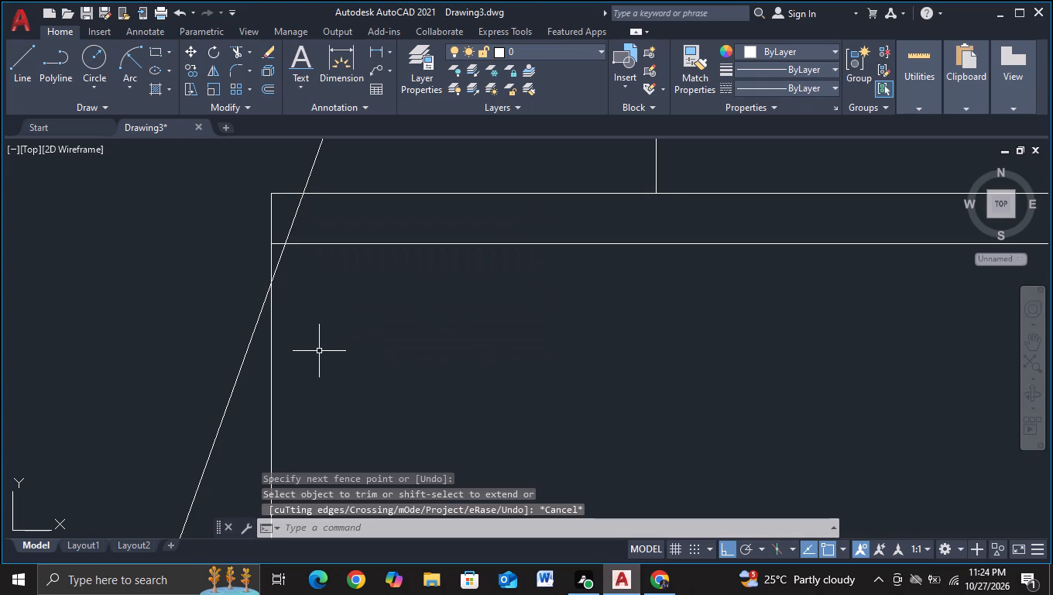
Move both segments of the third tier's left edge slightly inward to the sloping line's crossing on the tier's top line.
scroll(319, 351, down, 1)
middle_drag(319, 351, 324, 257)
click(293, 301)
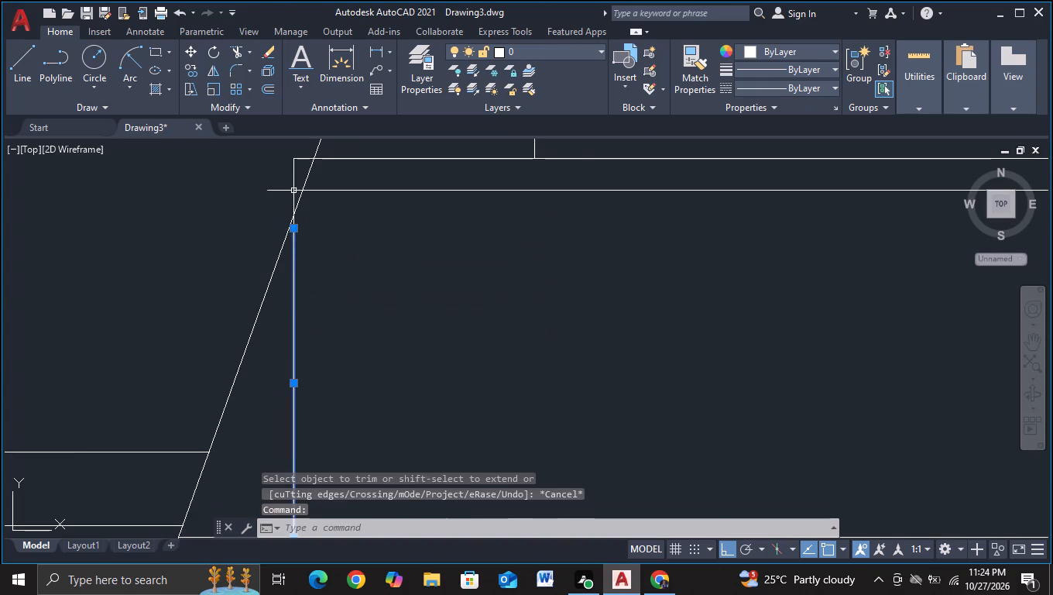
click(293, 170)
middle_drag(364, 342, 272, 270)
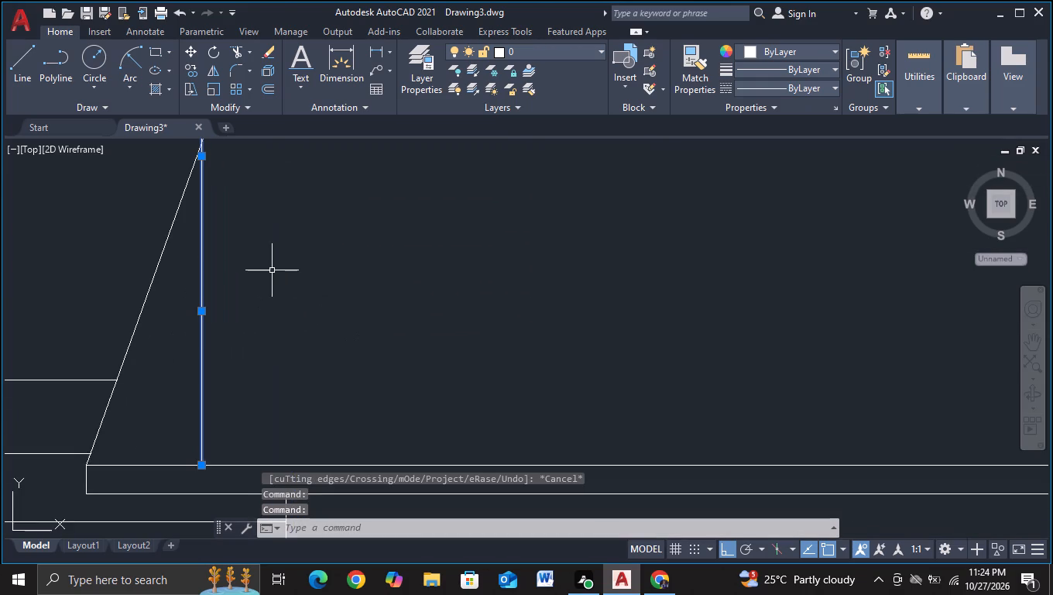
scroll(272, 270, down, 1)
key(m)
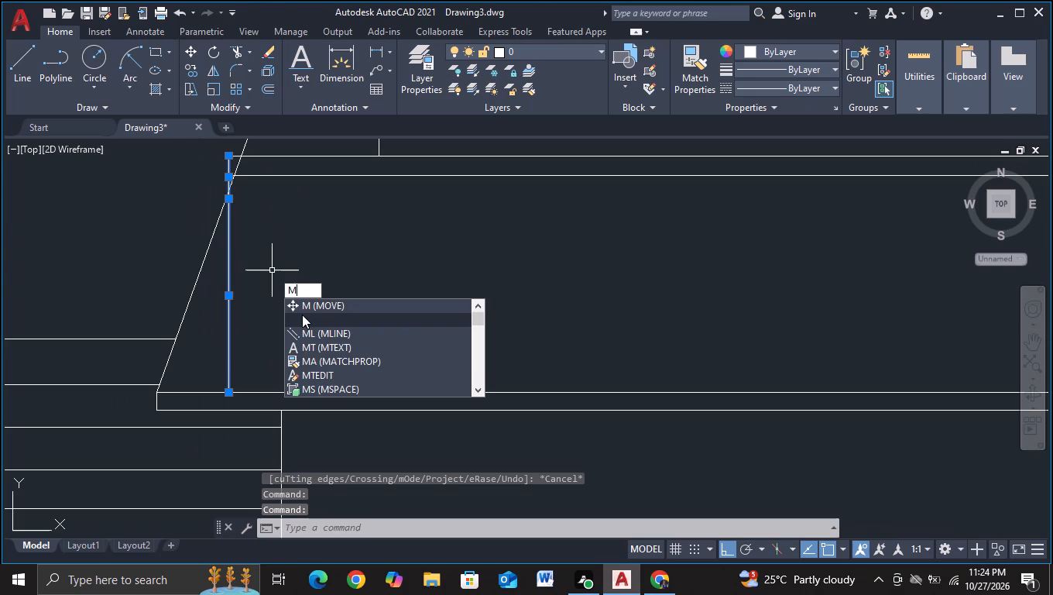
double_click(307, 308)
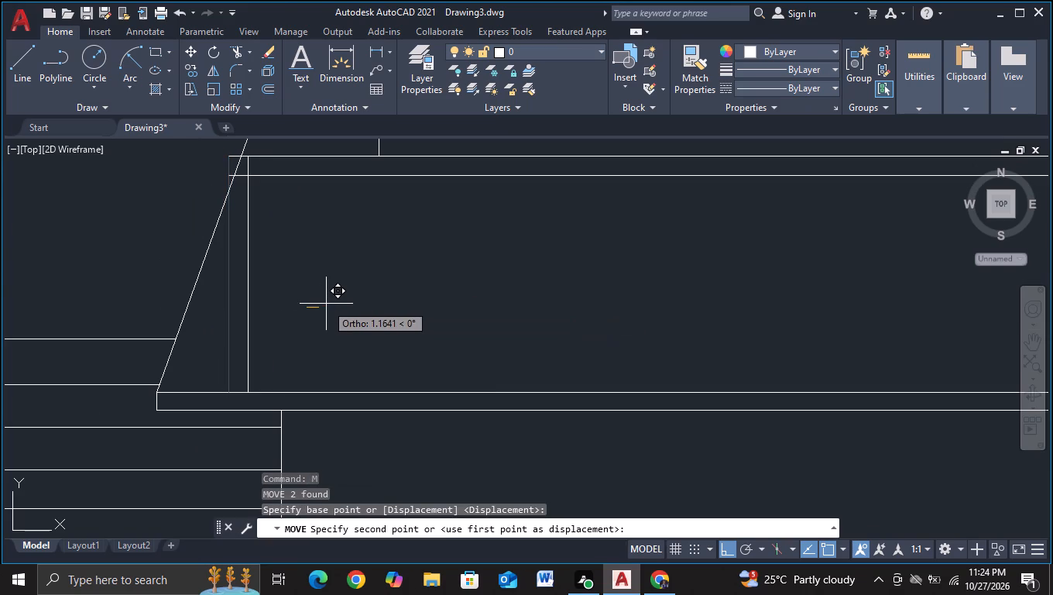
click(320, 308)
key(Escape)
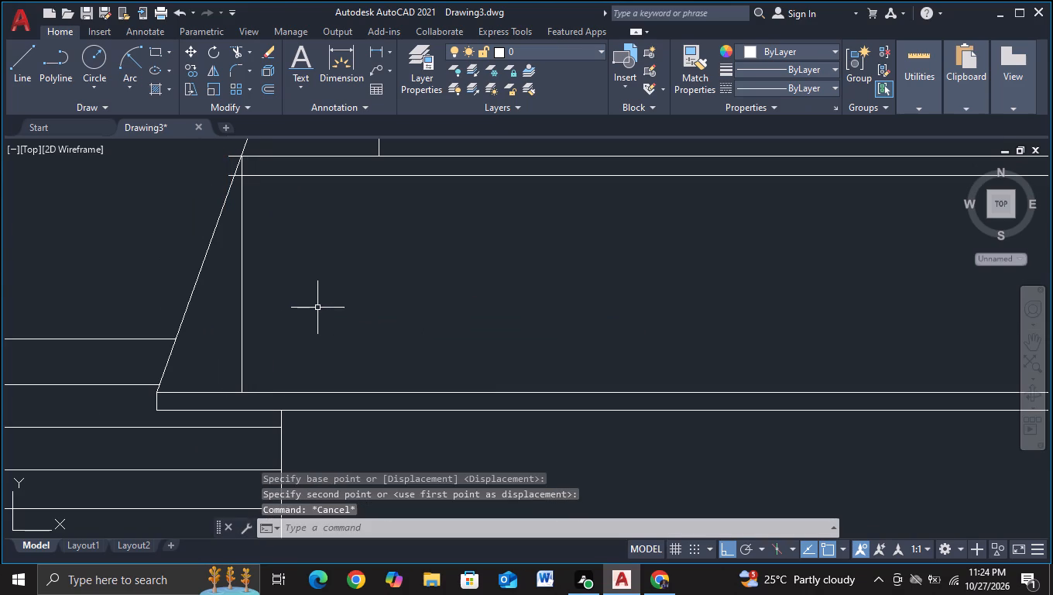
Trim the left ends of the third tier's two upper lines back to its moved left edge.
click(233, 47)
scroll(194, 212, up, 1)
middle_drag(194, 212, 156, 398)
click(211, 308)
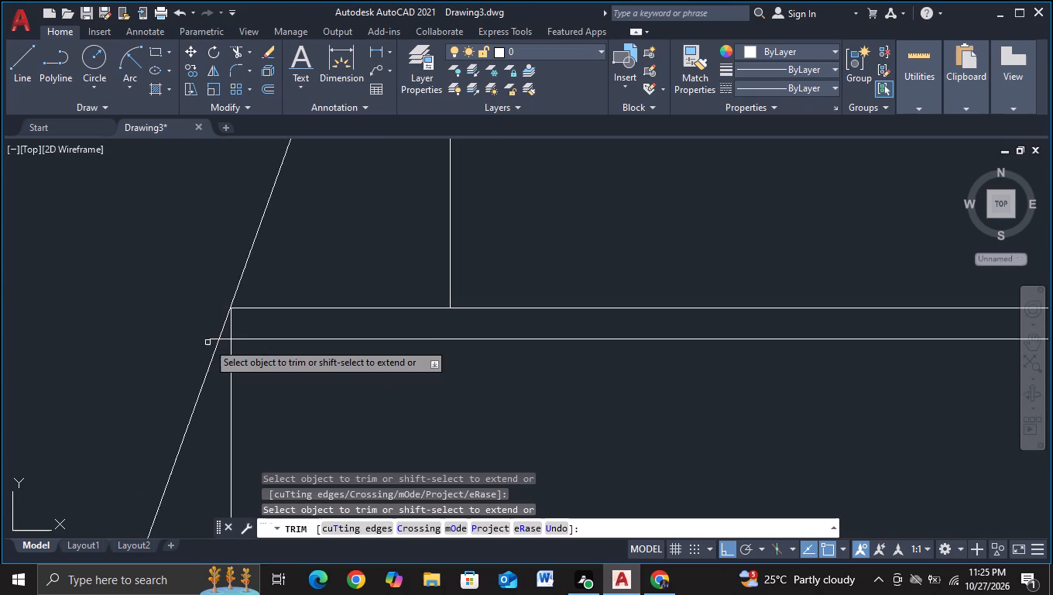
click(208, 340)
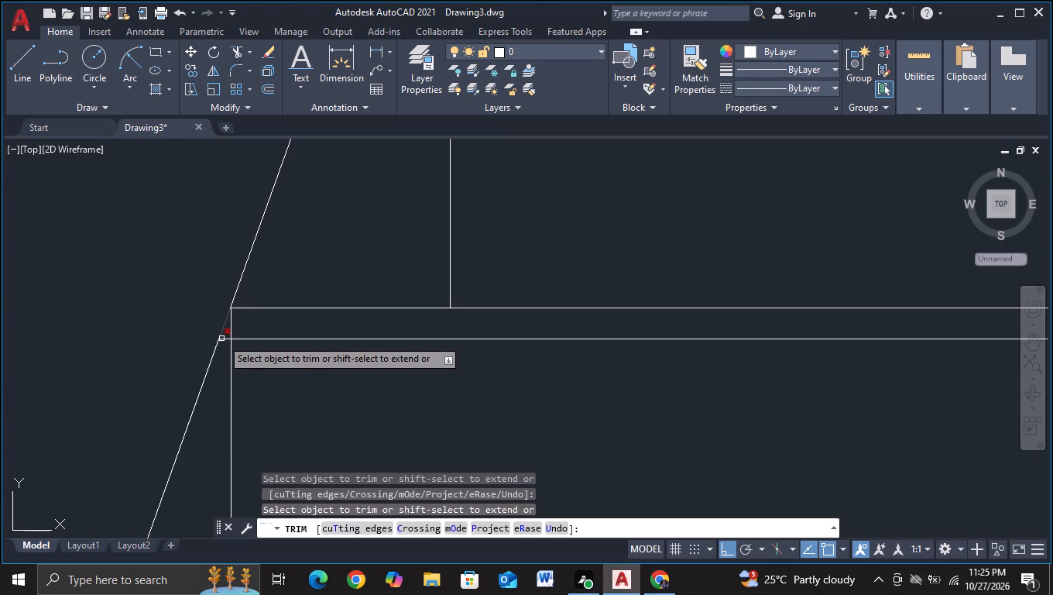
click(223, 339)
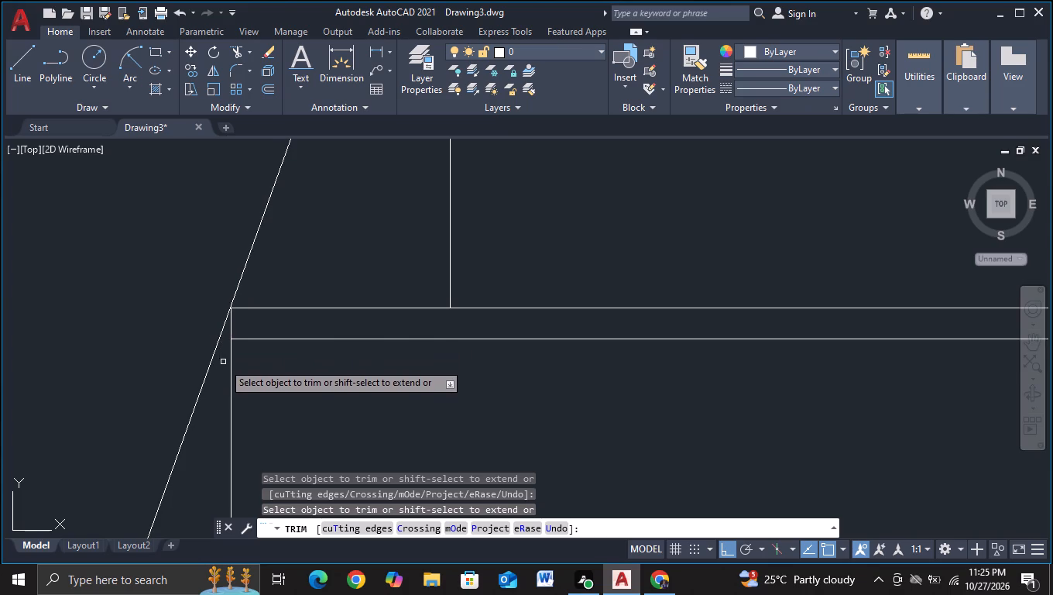
Trim the projecting top line back to the sloping line and remove the leftover vertical marks around the slope's upper end.
scroll(232, 369, down, 2)
scroll(340, 381, down, 1)
middle_drag(319, 388, 225, 394)
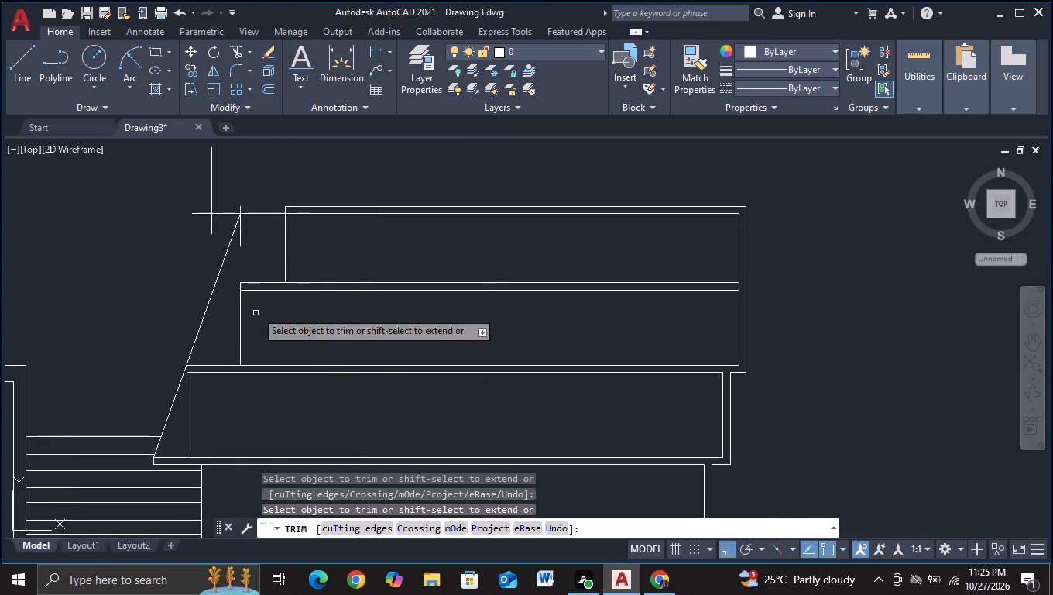
scroll(249, 240, down, 1)
middle_drag(252, 252, 273, 326)
scroll(272, 324, up, 1)
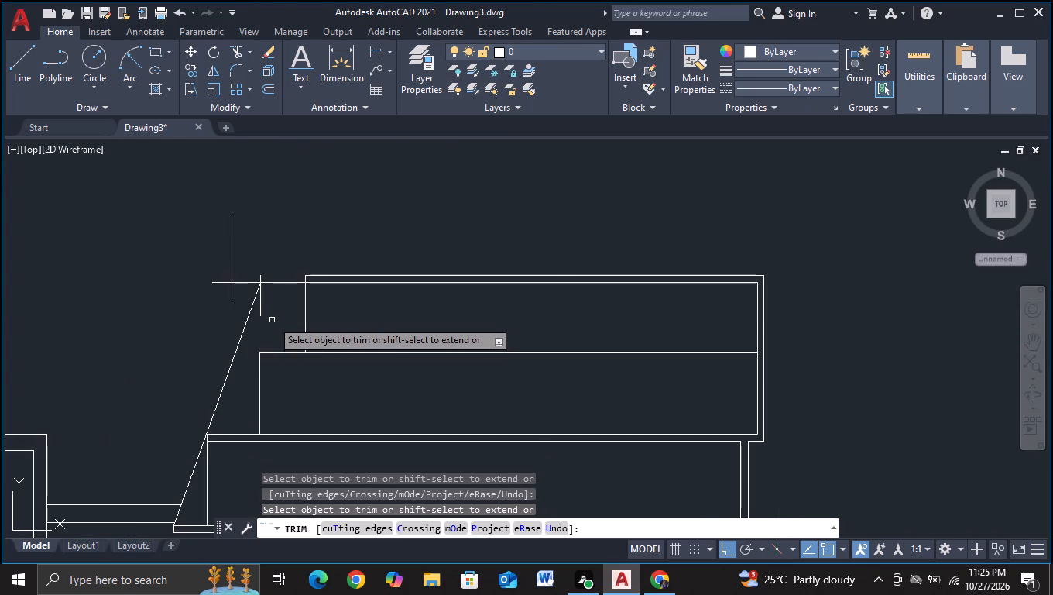
scroll(271, 320, up, 2)
click(235, 195)
click(111, 240)
drag(199, 198, 198, 209)
click(166, 287)
click(250, 213)
click(205, 230)
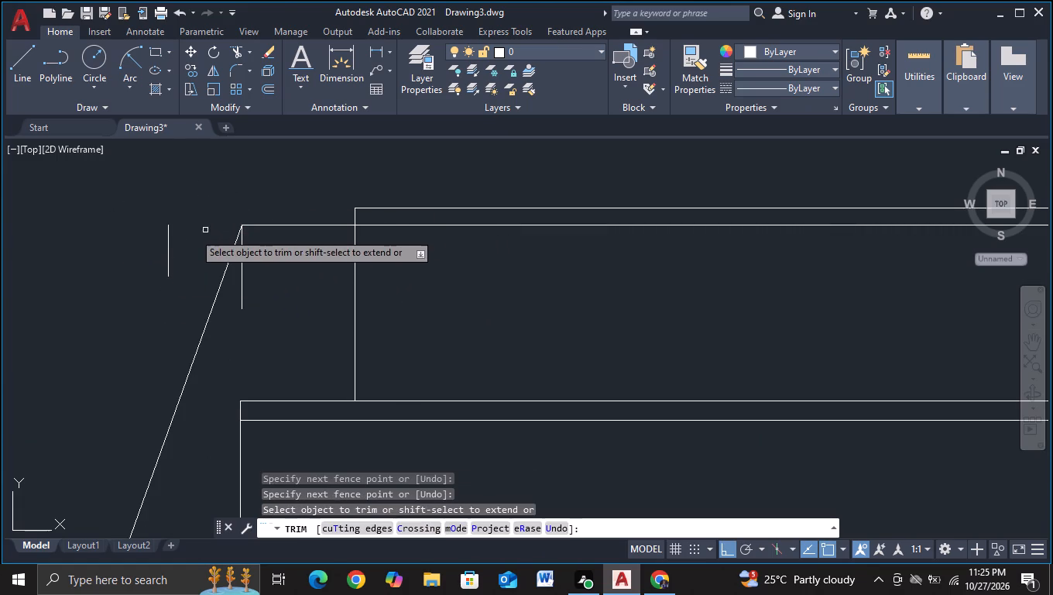
click(174, 232)
click(153, 245)
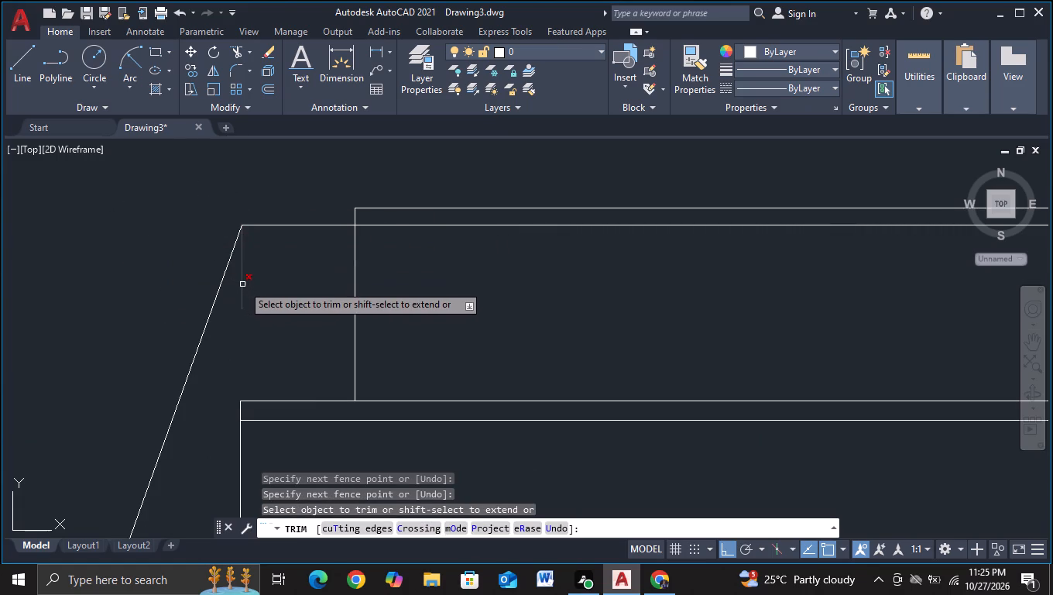
click(242, 287)
scroll(242, 287, down, 3)
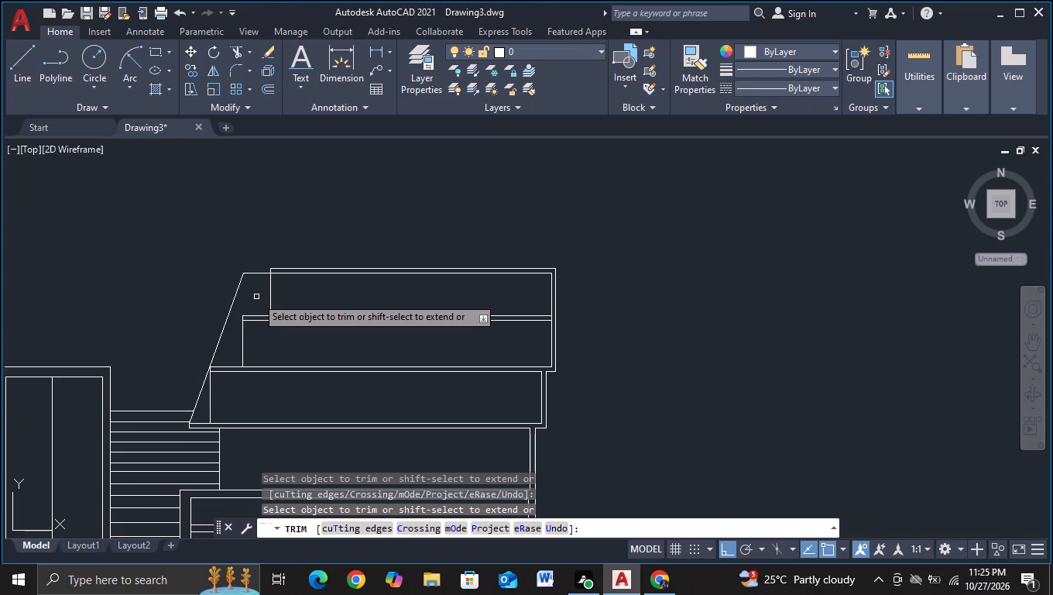
scroll(256, 297, up, 1)
key(Escape)
Trim out the top tier's inner top line between the sloping line's upper end and the tier's left edge.
scroll(258, 294, down, 1)
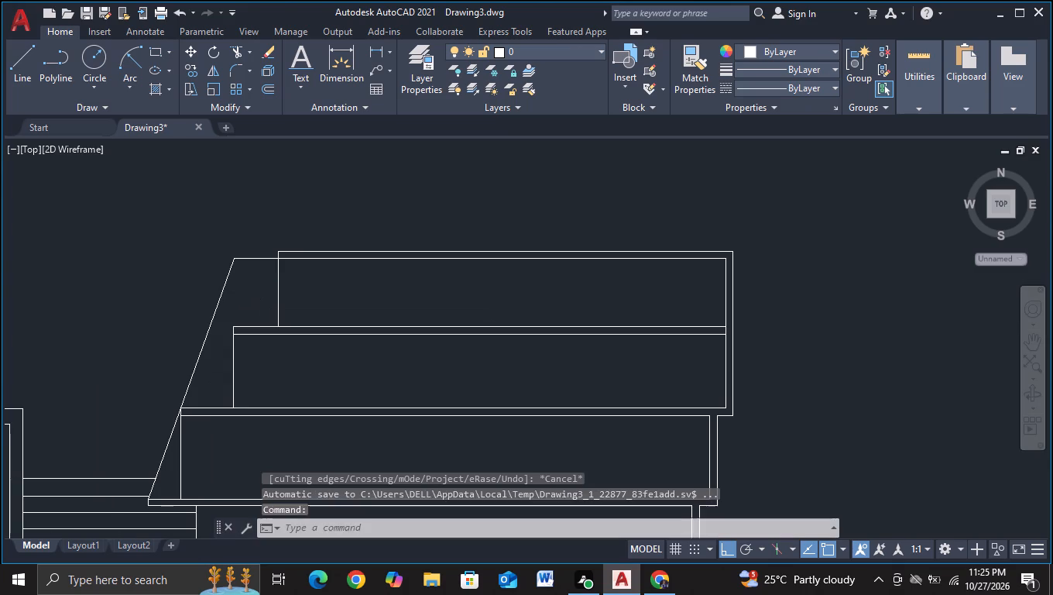
scroll(564, 366, down, 1)
scroll(381, 320, up, 2)
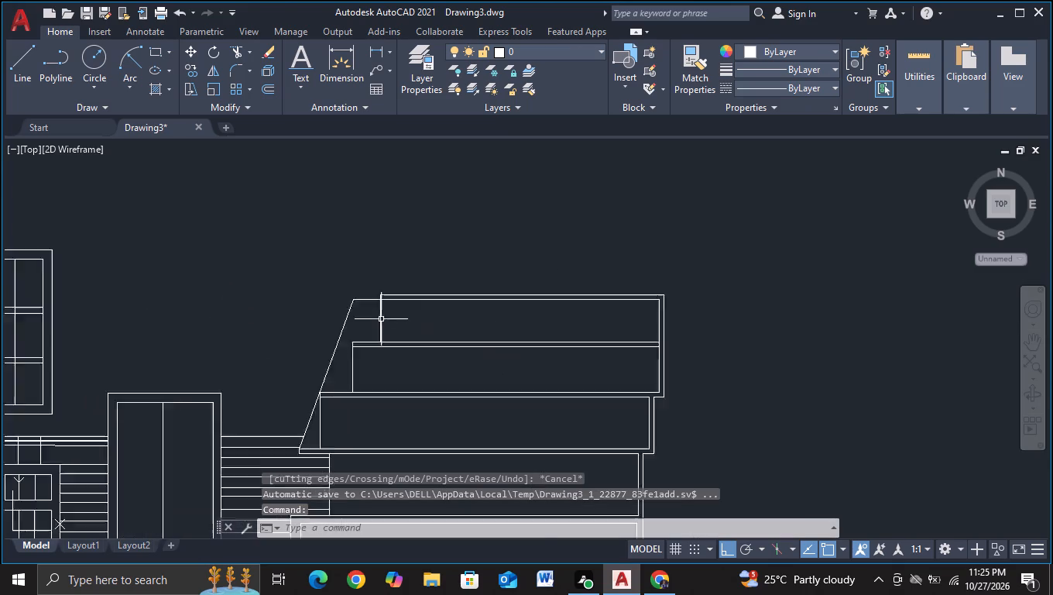
scroll(386, 314, up, 2)
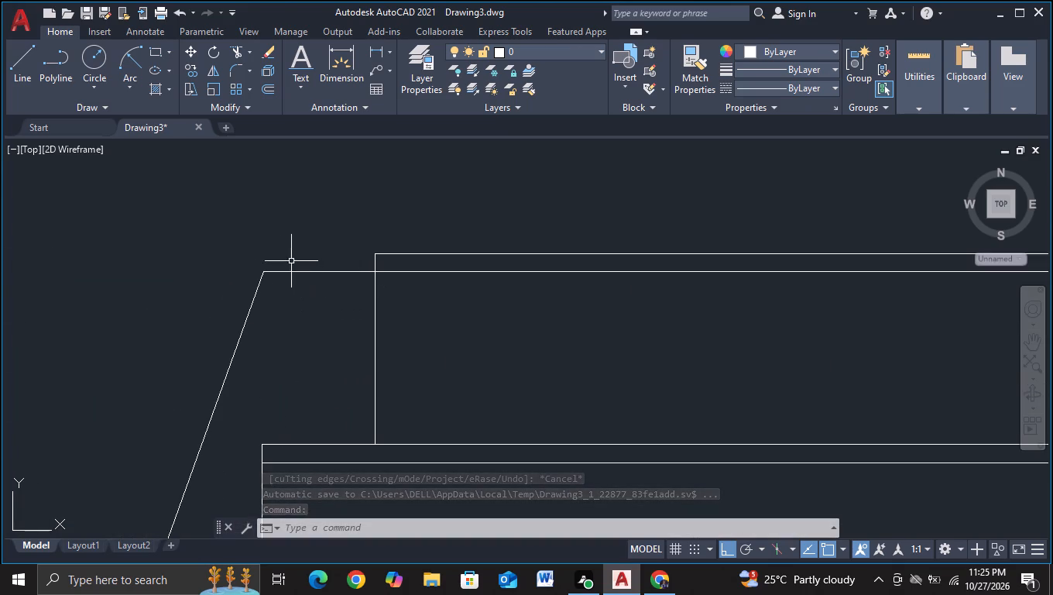
click(235, 48)
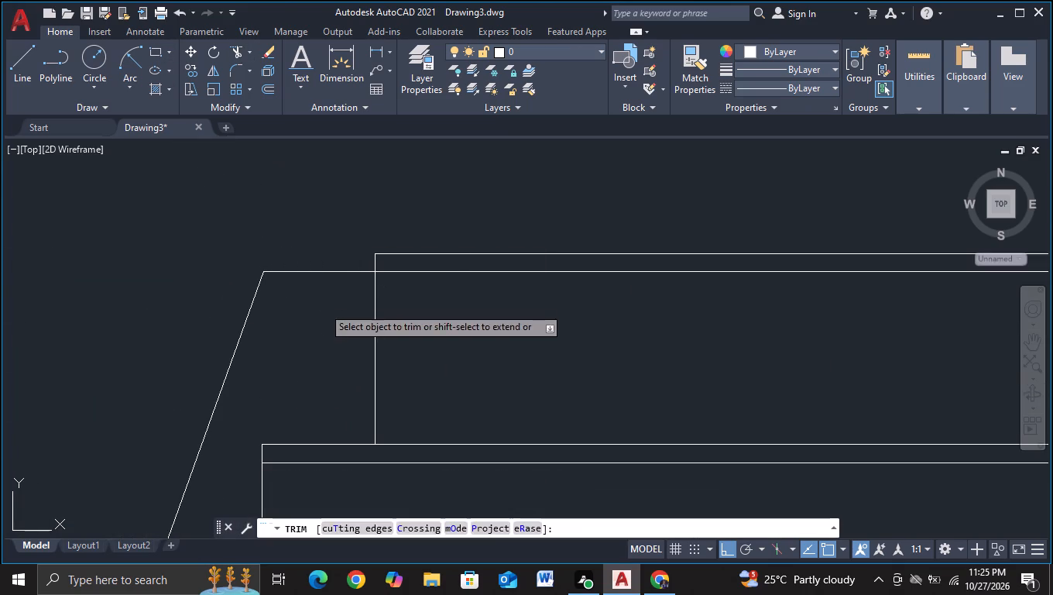
click(323, 307)
click(307, 235)
Draw a line from the top tier's upper left corner about 6.9 units outward, then down to the sloping line's upper end.
click(16, 49)
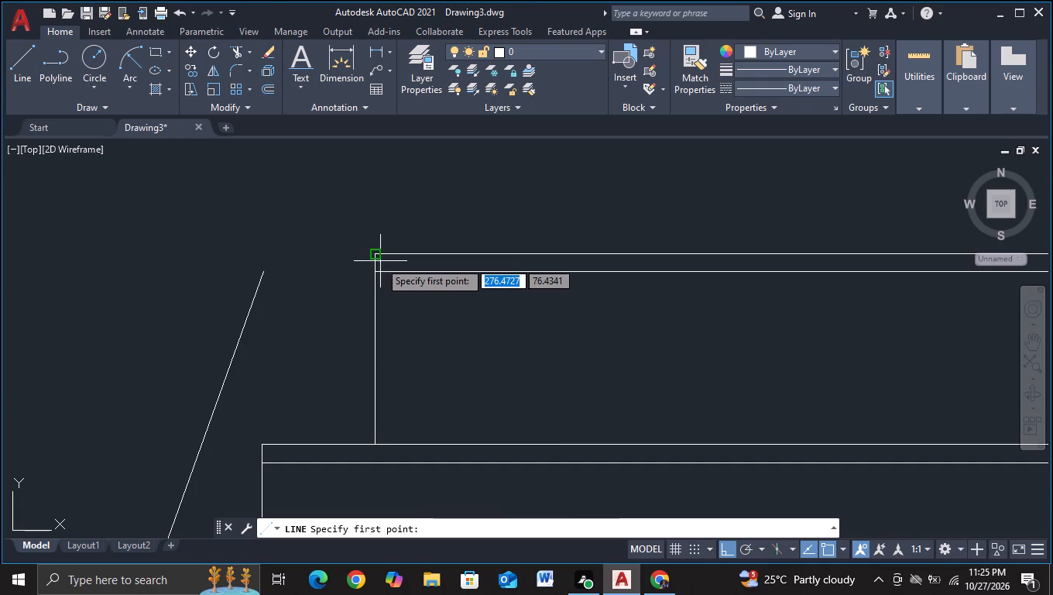
click(378, 253)
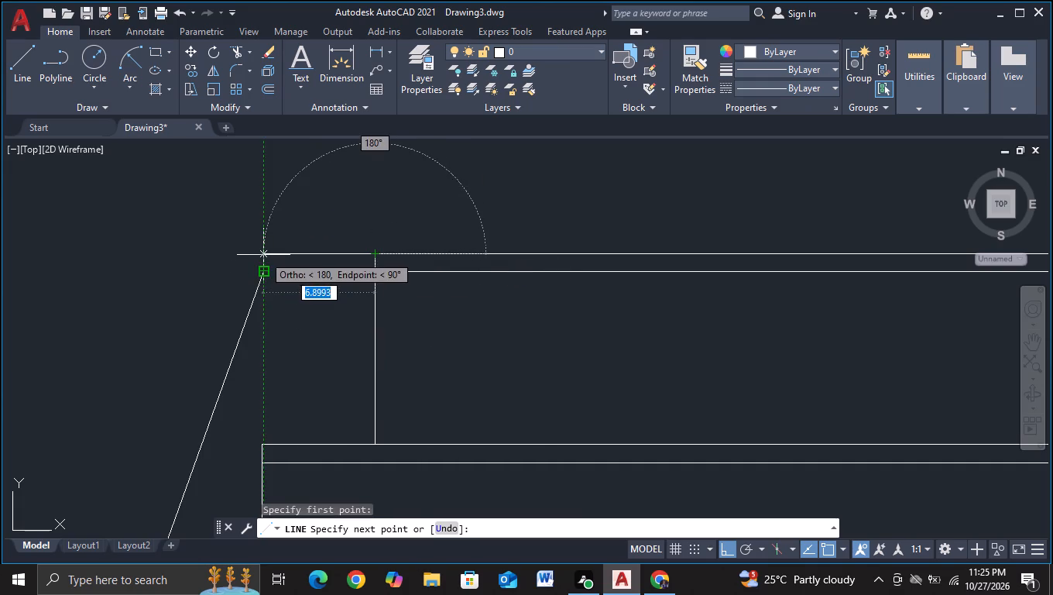
click(263, 255)
click(262, 271)
key(Escape)
scroll(286, 381, down, 1)
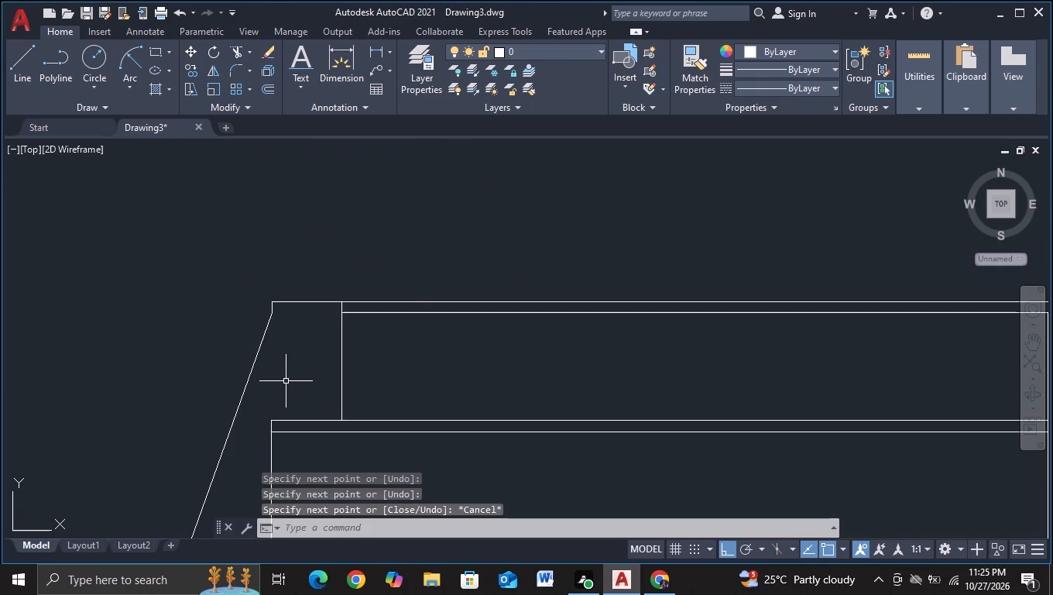
scroll(286, 381, down, 1)
scroll(403, 381, down, 1)
middle_drag(410, 383, 391, 238)
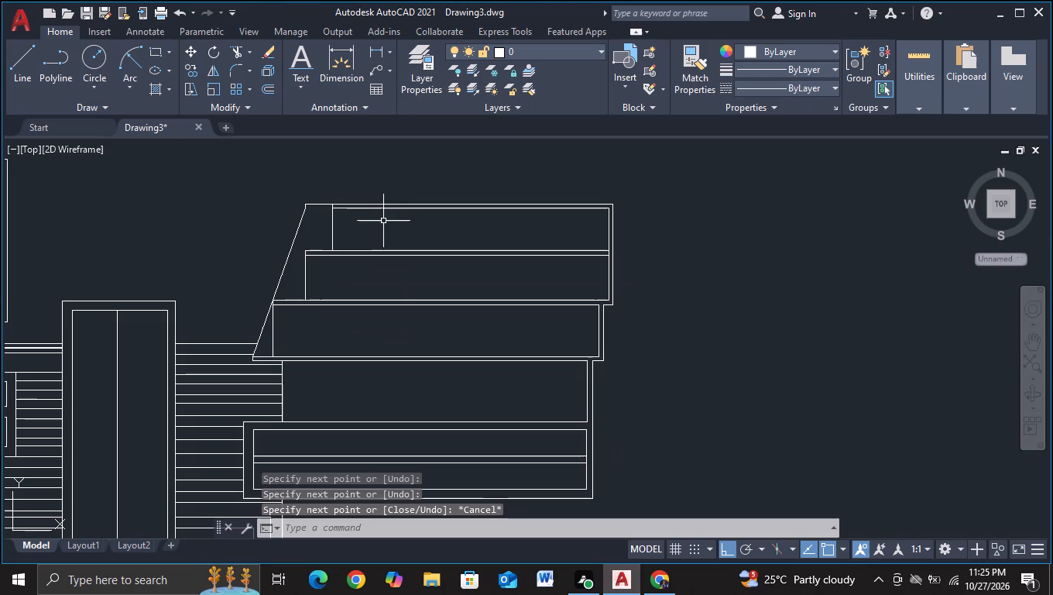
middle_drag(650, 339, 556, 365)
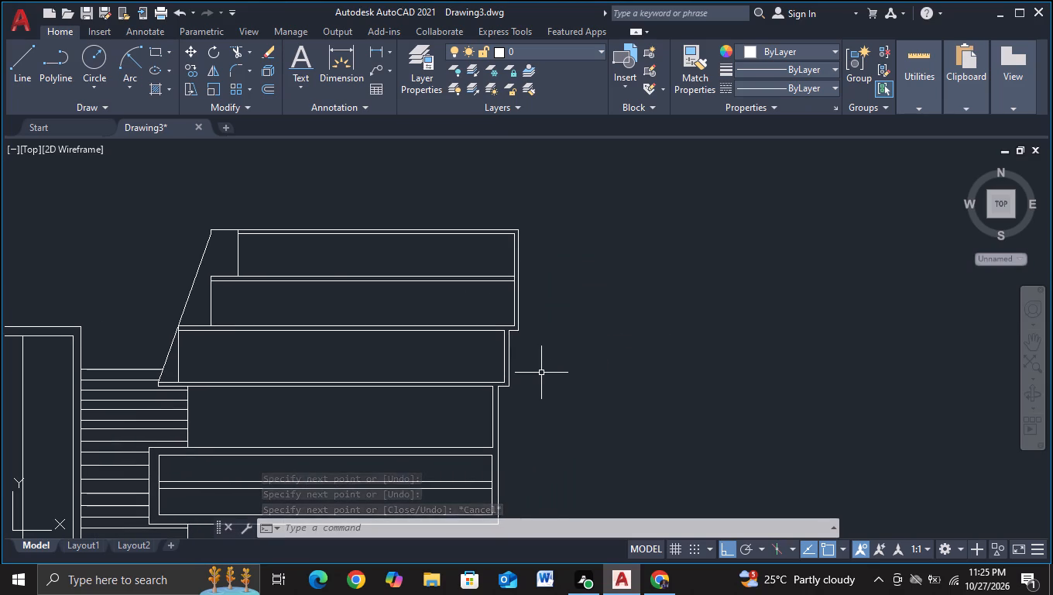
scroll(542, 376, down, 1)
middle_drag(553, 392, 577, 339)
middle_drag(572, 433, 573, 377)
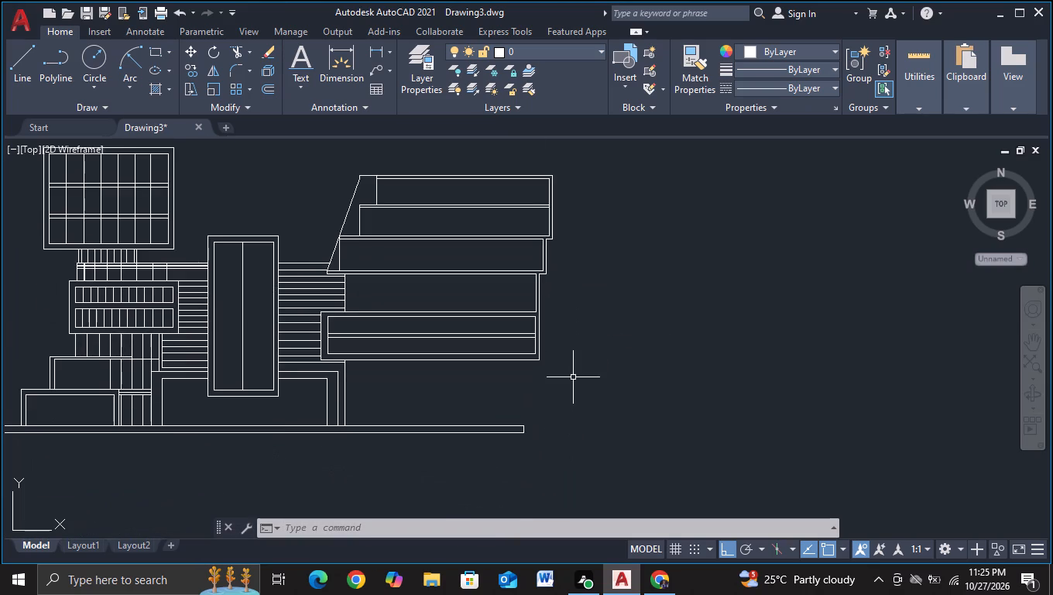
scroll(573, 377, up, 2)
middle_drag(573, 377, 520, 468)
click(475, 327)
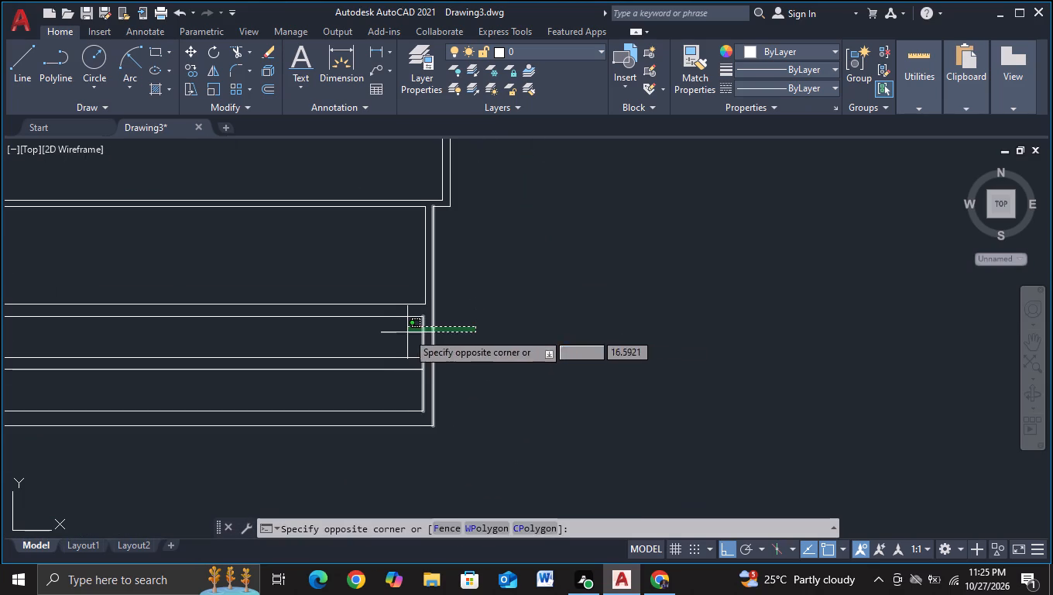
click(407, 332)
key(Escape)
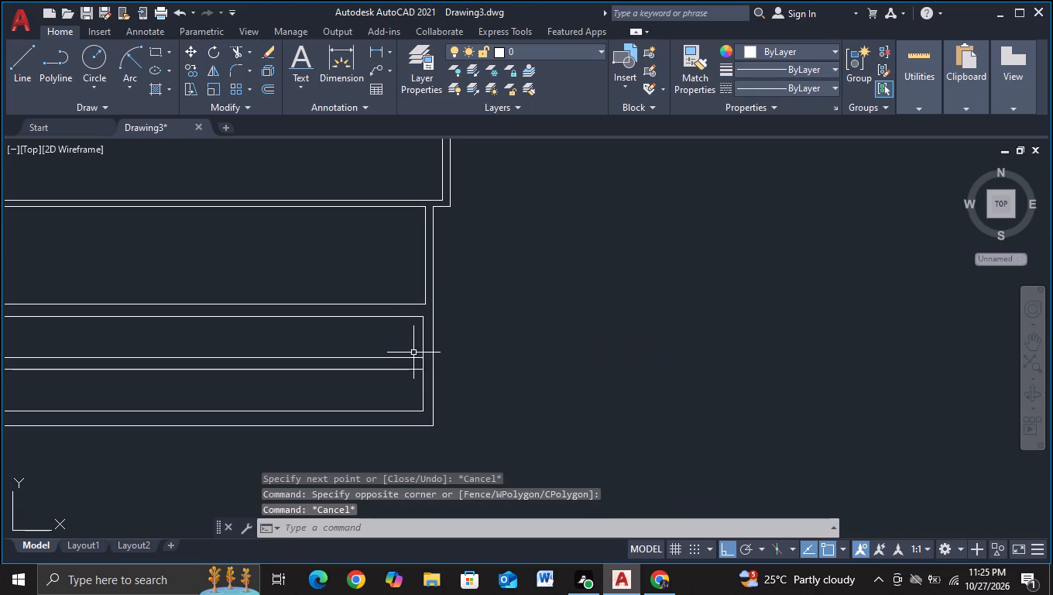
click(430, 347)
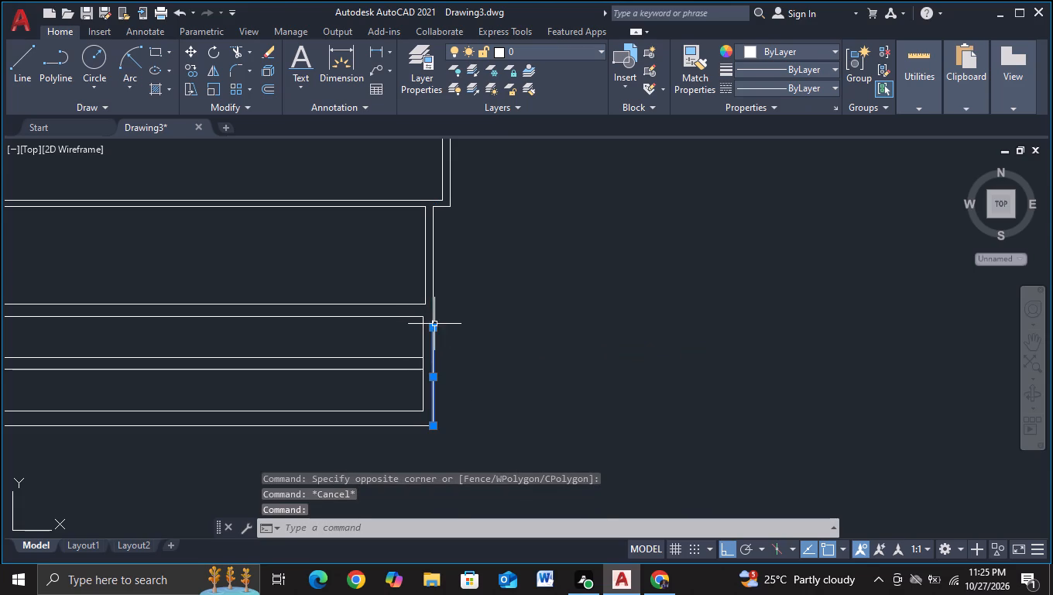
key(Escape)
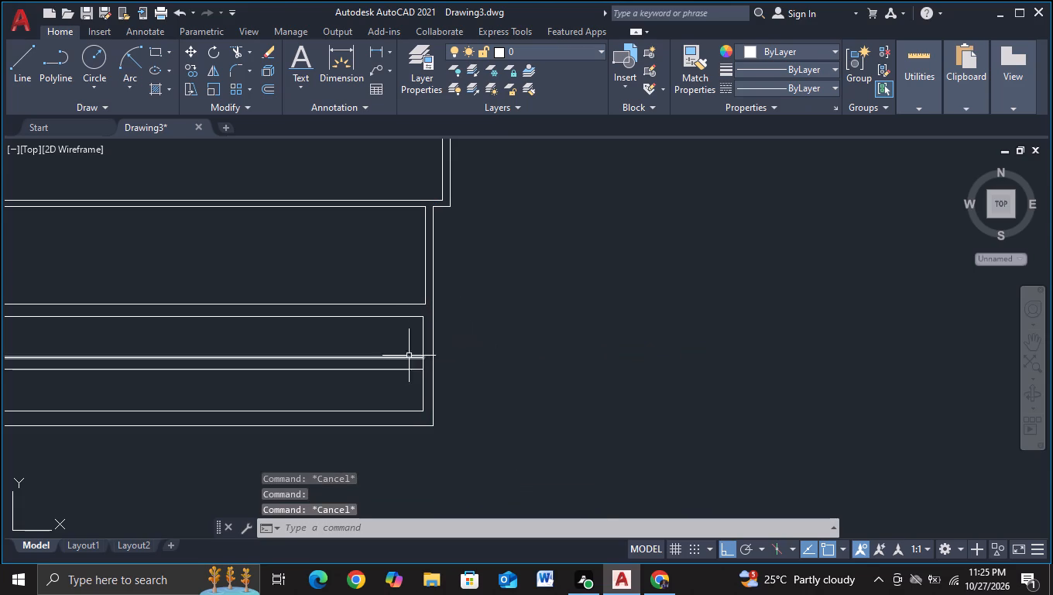
Draw a line from about 11 units beyond the bottom tier's top edge, down about 19.5 units, and back to its lower outer corner.
click(28, 74)
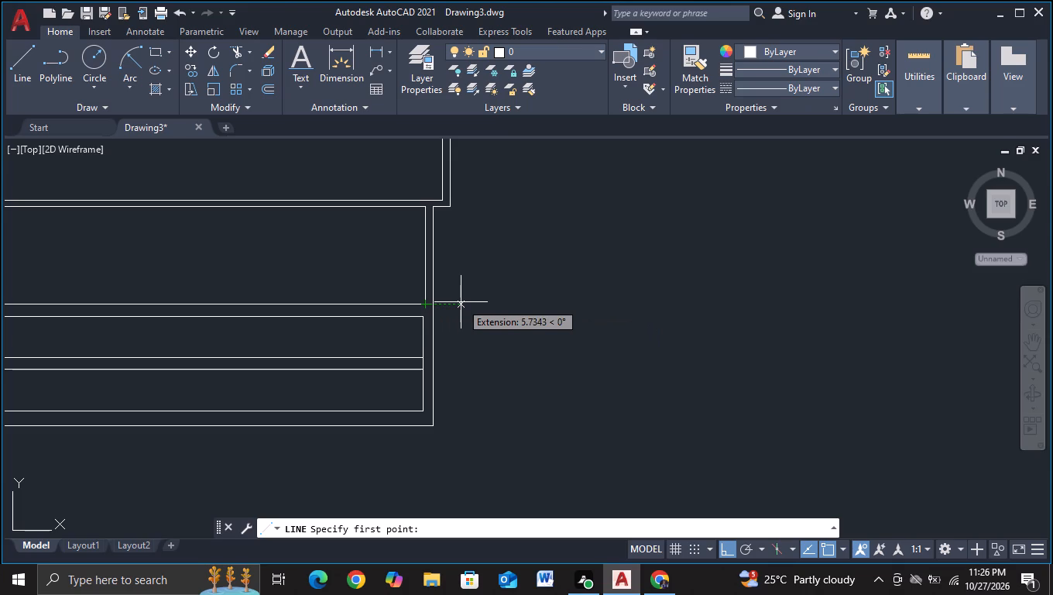
scroll(472, 302, down, 1)
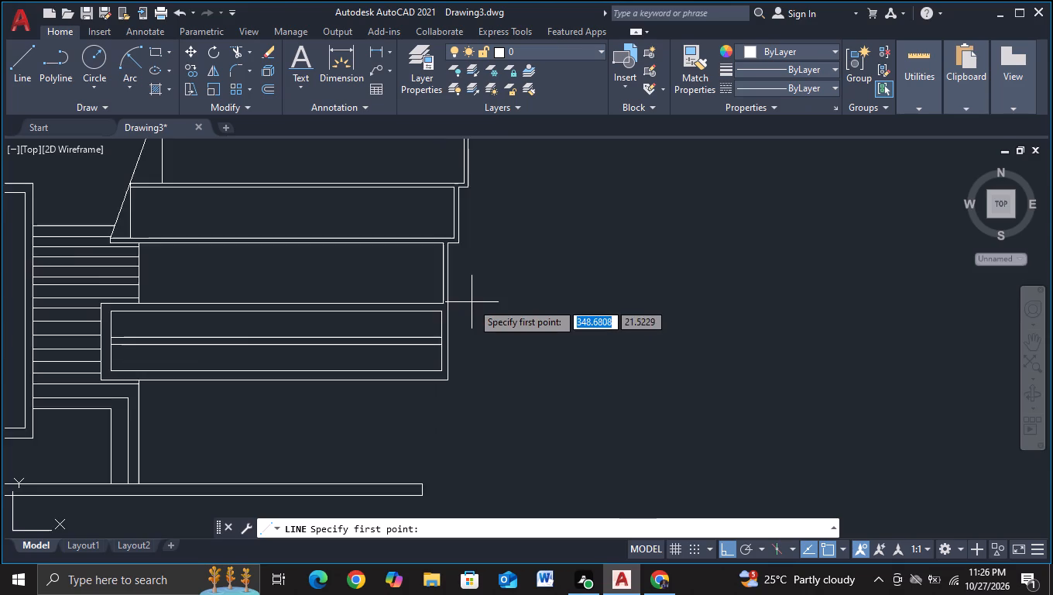
scroll(472, 302, down, 2)
scroll(472, 302, up, 1)
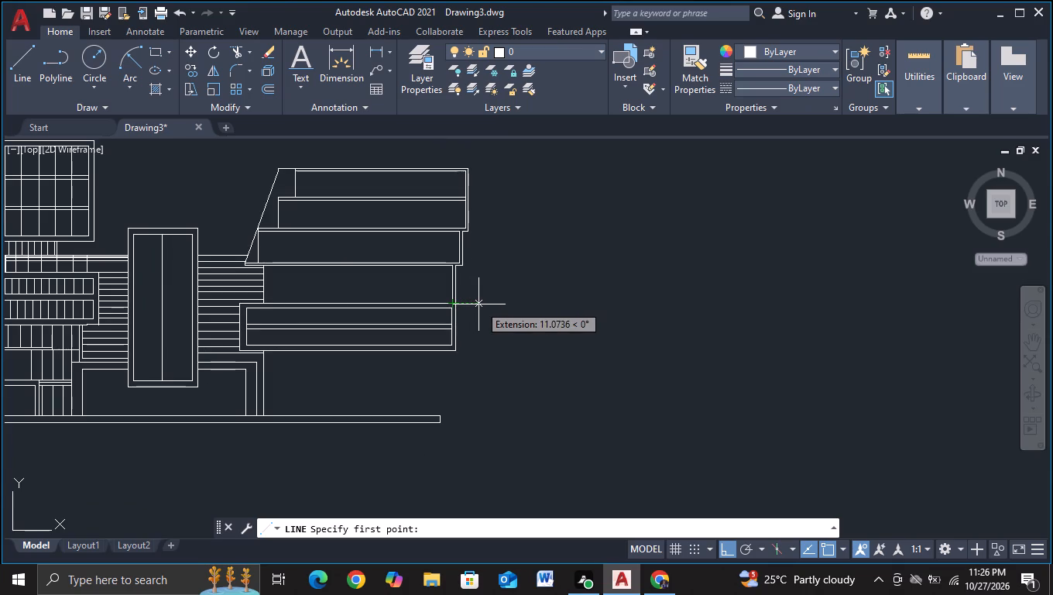
click(478, 304)
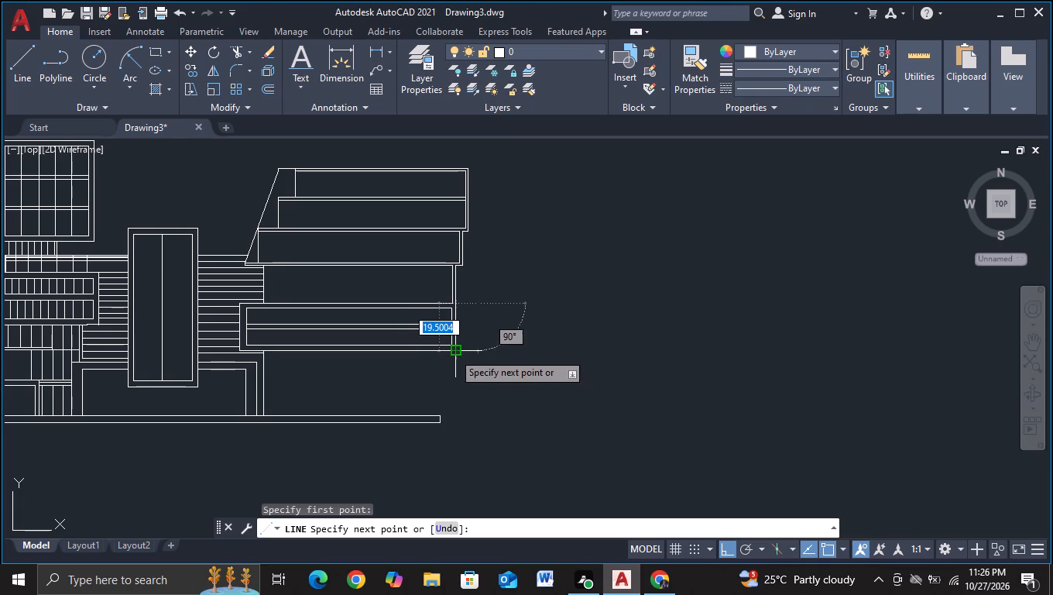
click(478, 352)
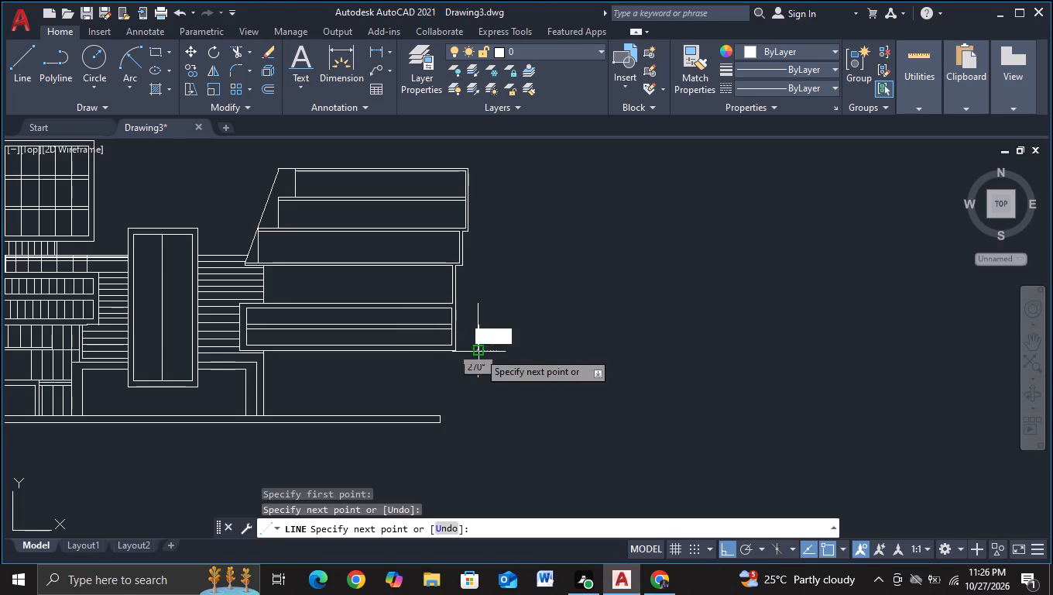
click(461, 353)
key(Escape)
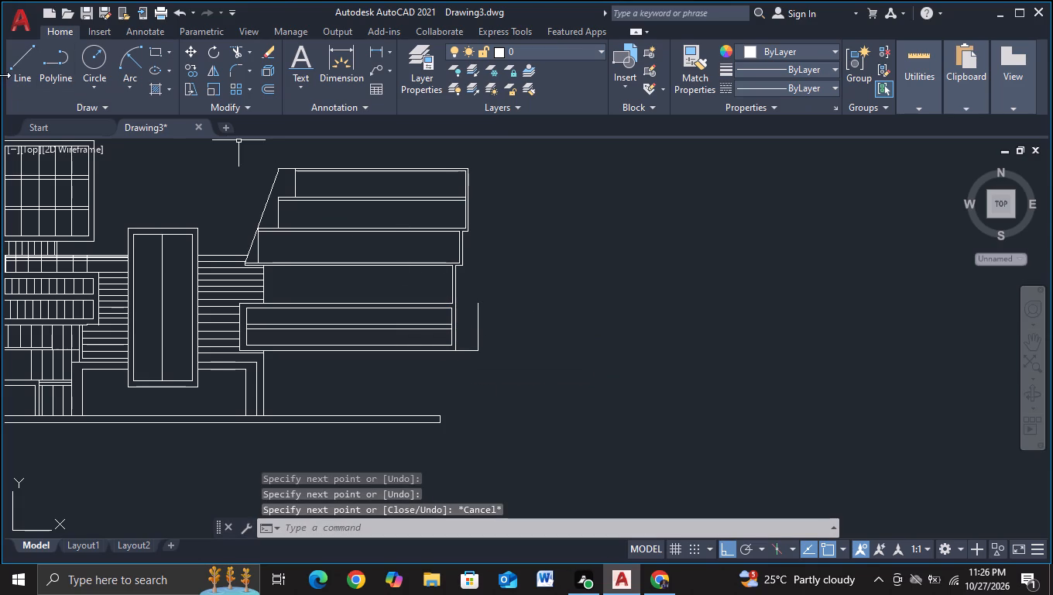
Draw a horizontal line from the new outer side's upper end back to the bottom tier's top edge to close the extension.
click(19, 78)
scroll(751, 448, up, 2)
middle_drag(599, 384, 636, 468)
middle_drag(412, 312, 584, 476)
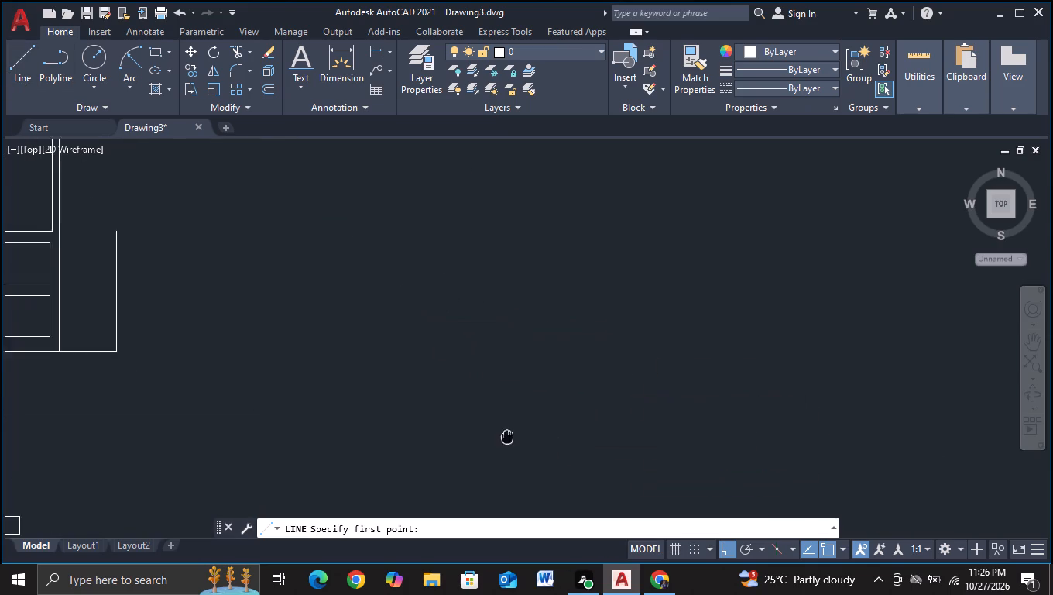
middle_drag(584, 476, 807, 518)
click(481, 373)
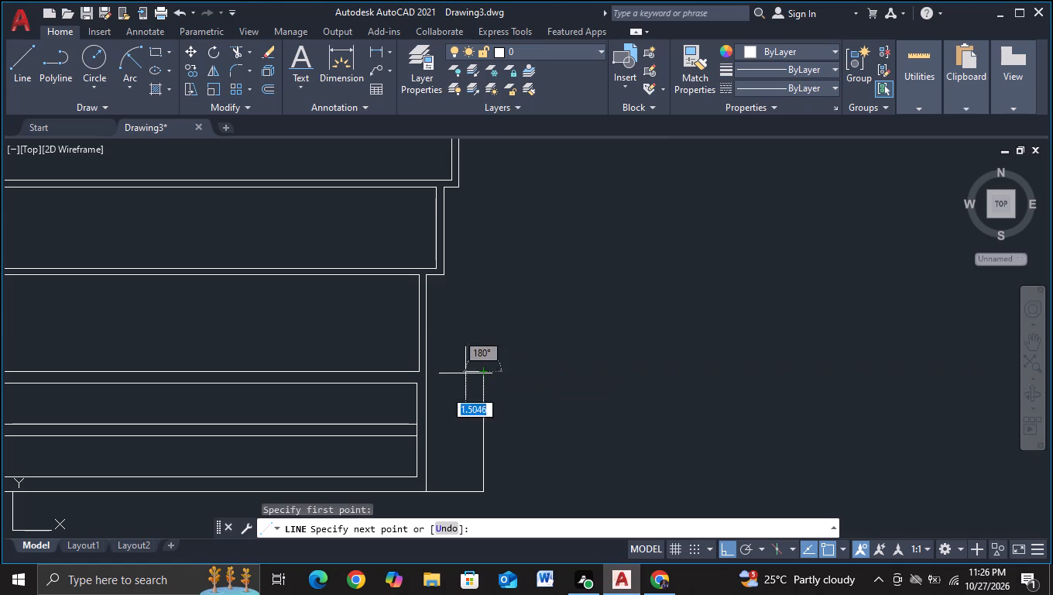
click(422, 373)
key(Escape)
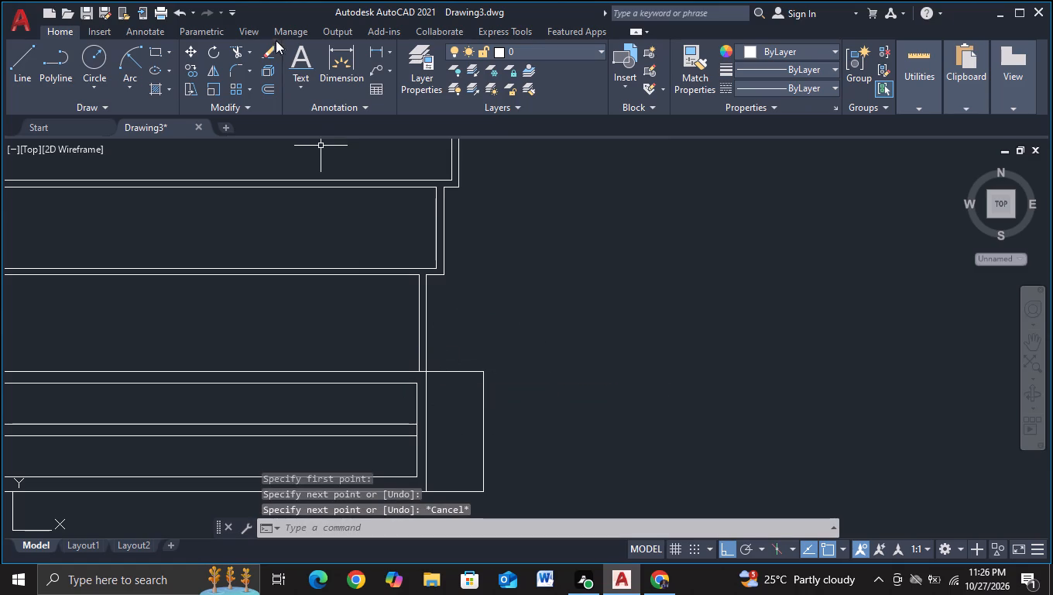
Trim out the old outer right edge line inside the widened bottom tier.
click(234, 48)
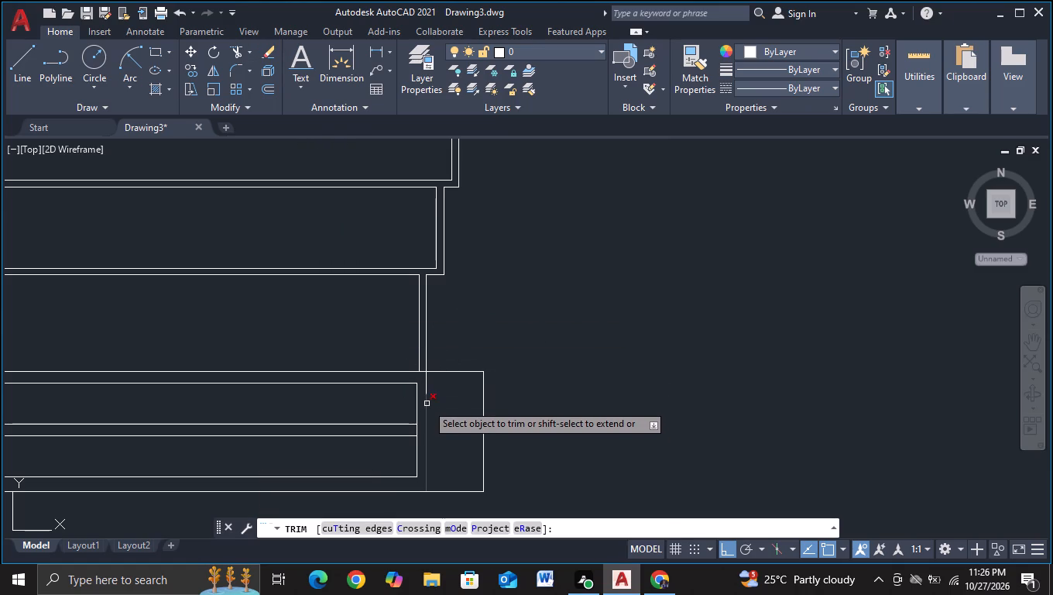
click(427, 390)
click(425, 403)
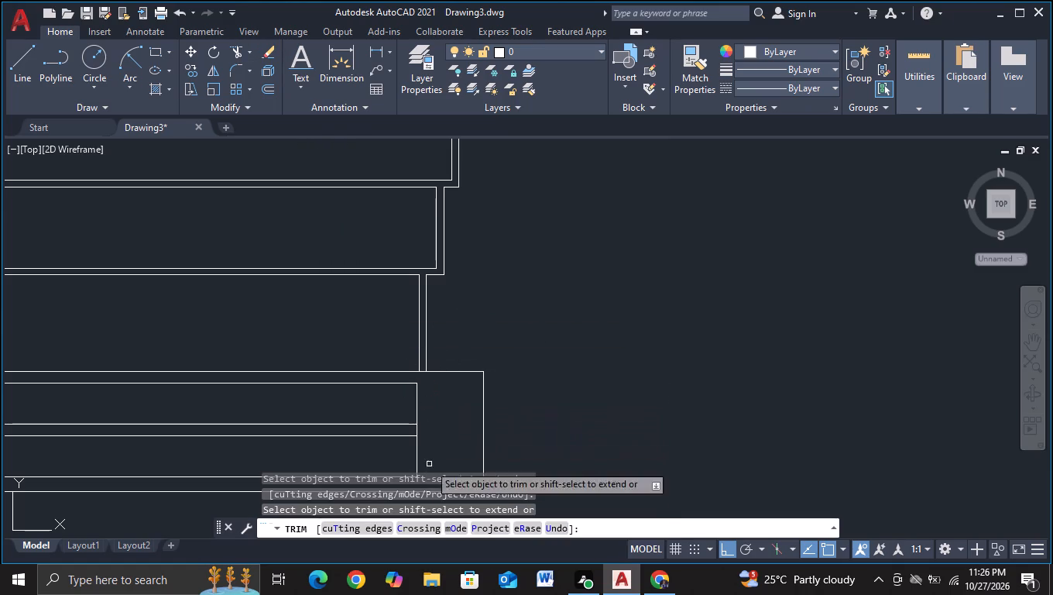
middle_drag(442, 442, 476, 347)
scroll(476, 343, down, 1)
key(Escape)
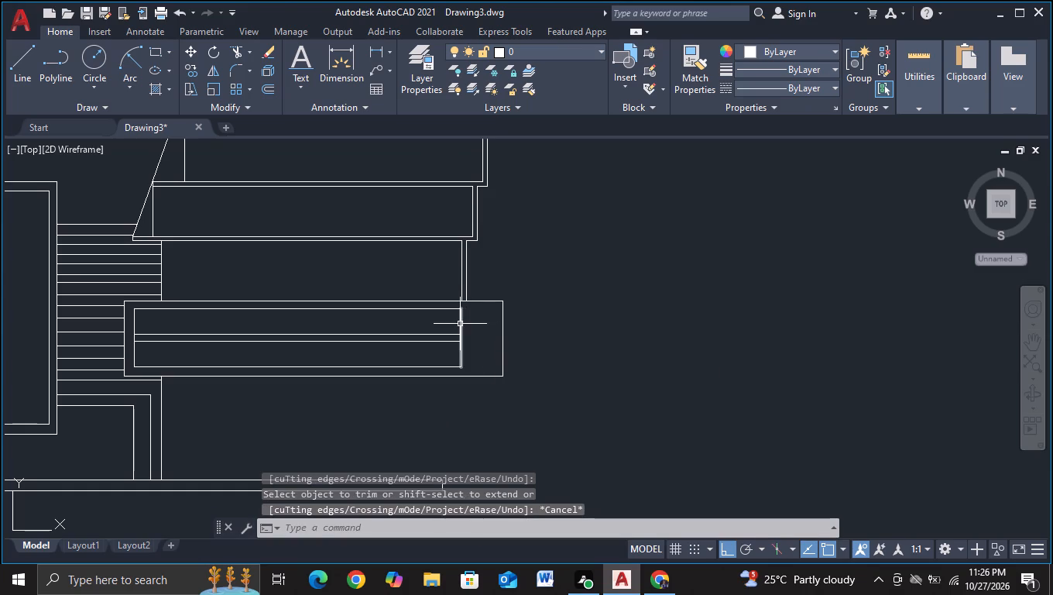
Move the bottom tier's inner right edge about 7.8 units outward, toward the new outer side.
click(460, 324)
key(m)
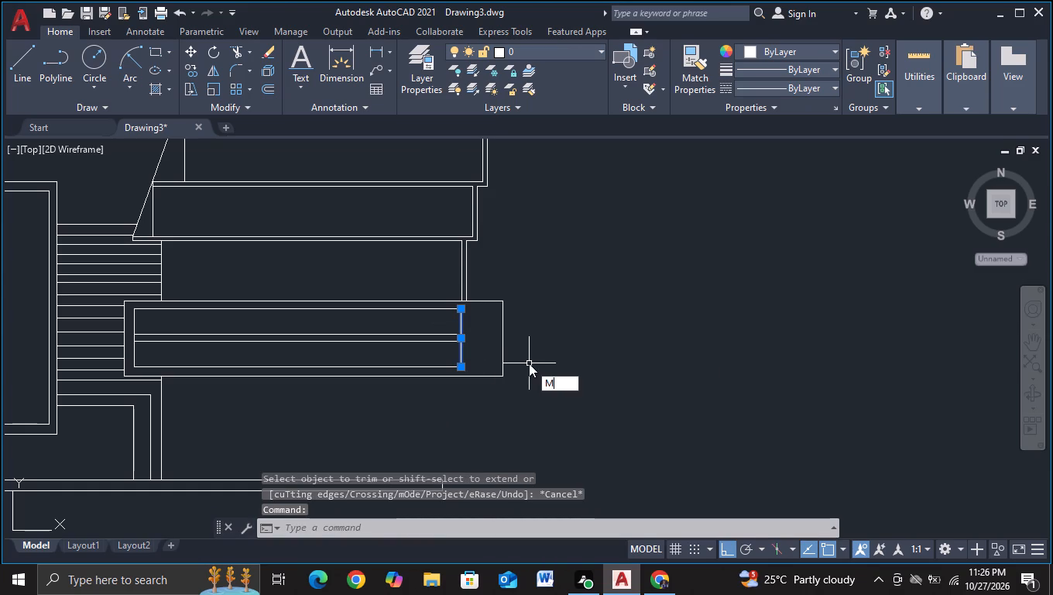
double_click(575, 396)
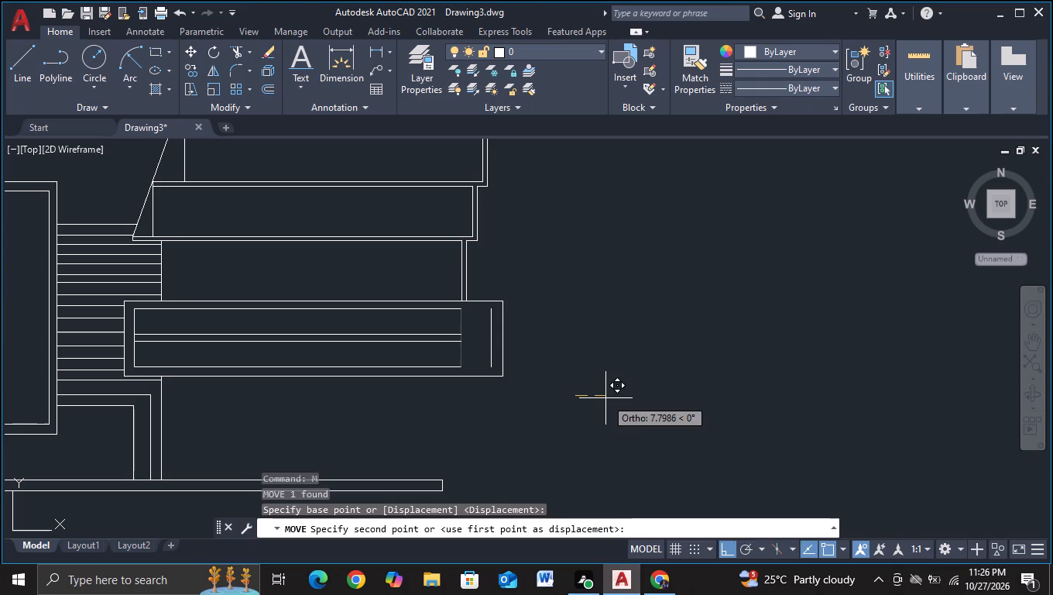
click(605, 398)
key(Escape)
Extend the bottom tier's four inner horizontal lines to its moved inner right edge.
key(e)
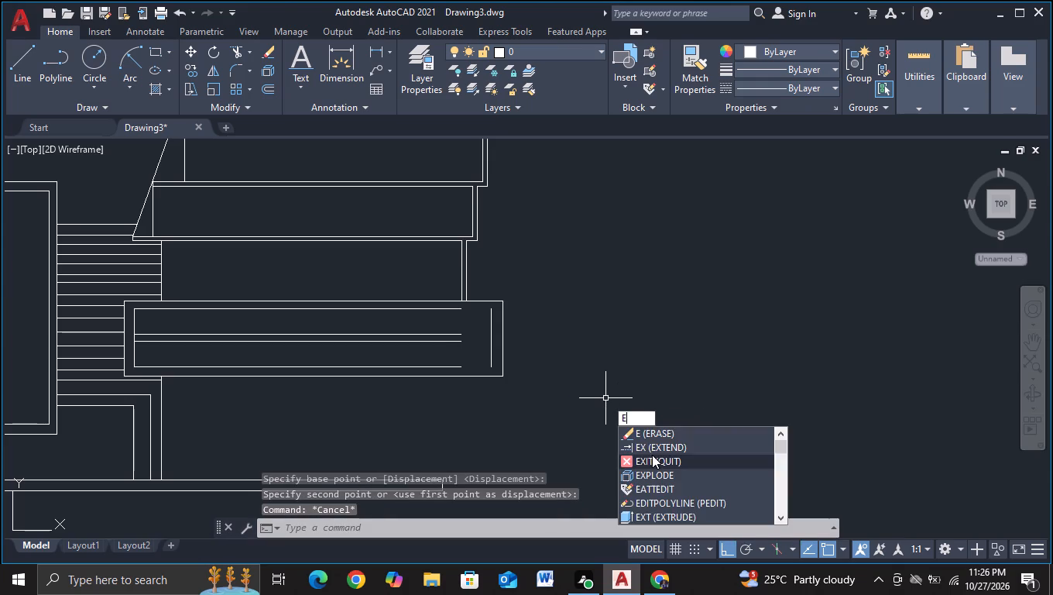
click(650, 447)
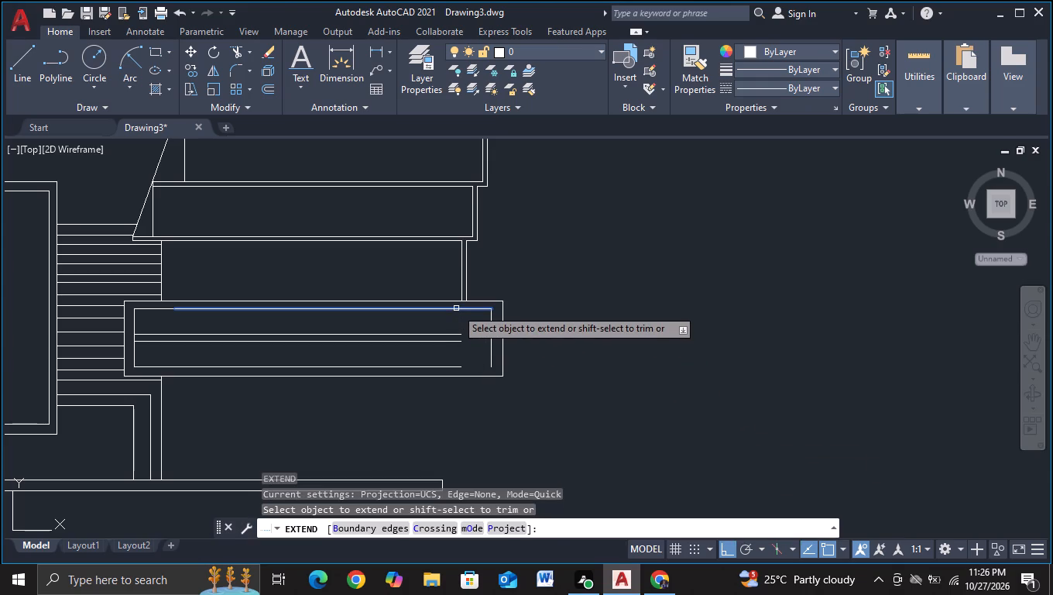
click(456, 308)
click(453, 317)
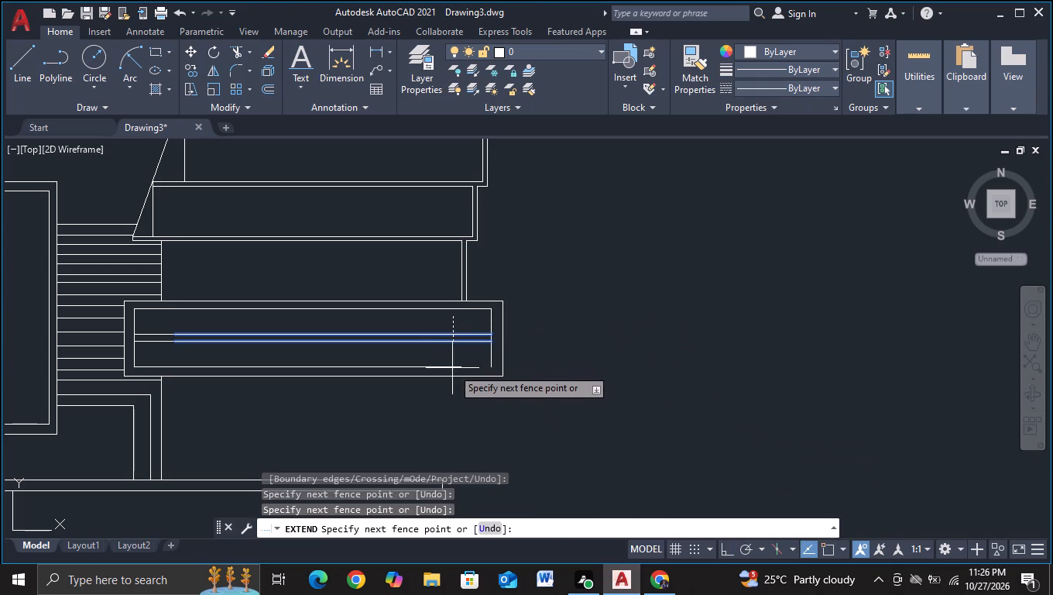
click(453, 370)
key(Escape)
Draw a block outline about 55 units wide below the bottom tier, starting below the ground slab and ending at the slab's lower right corner.
scroll(612, 370, down, 2)
middle_drag(602, 401, 609, 392)
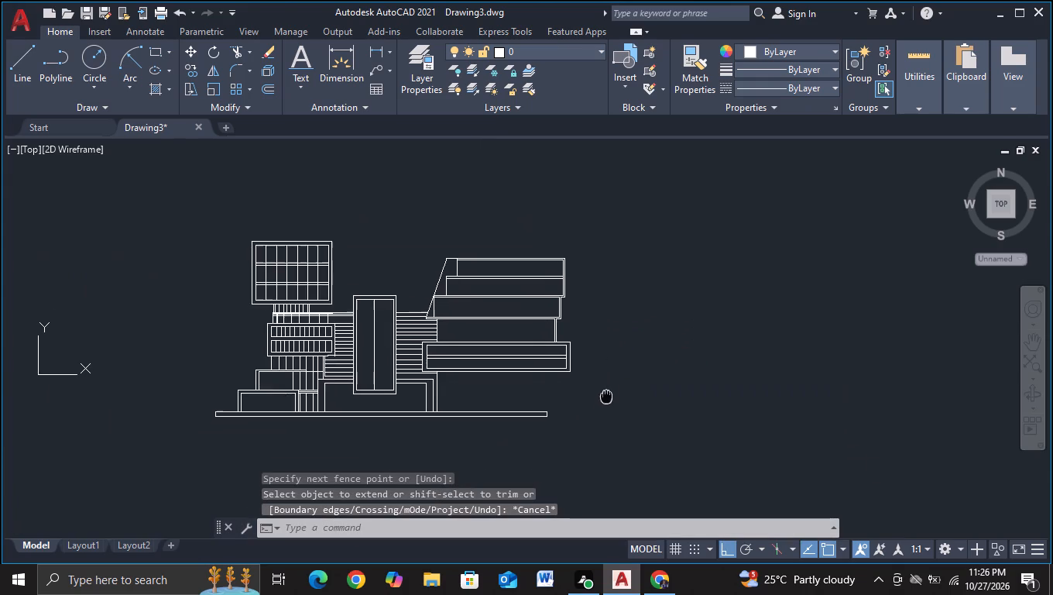
middle_drag(609, 392, 592, 408)
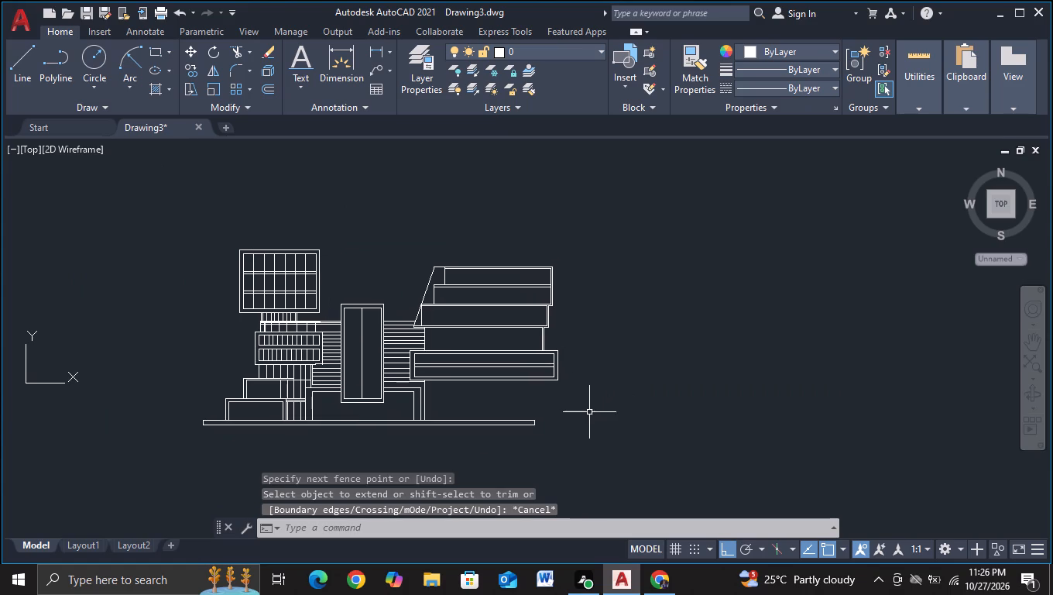
scroll(589, 412, up, 2)
middle_drag(448, 381, 509, 378)
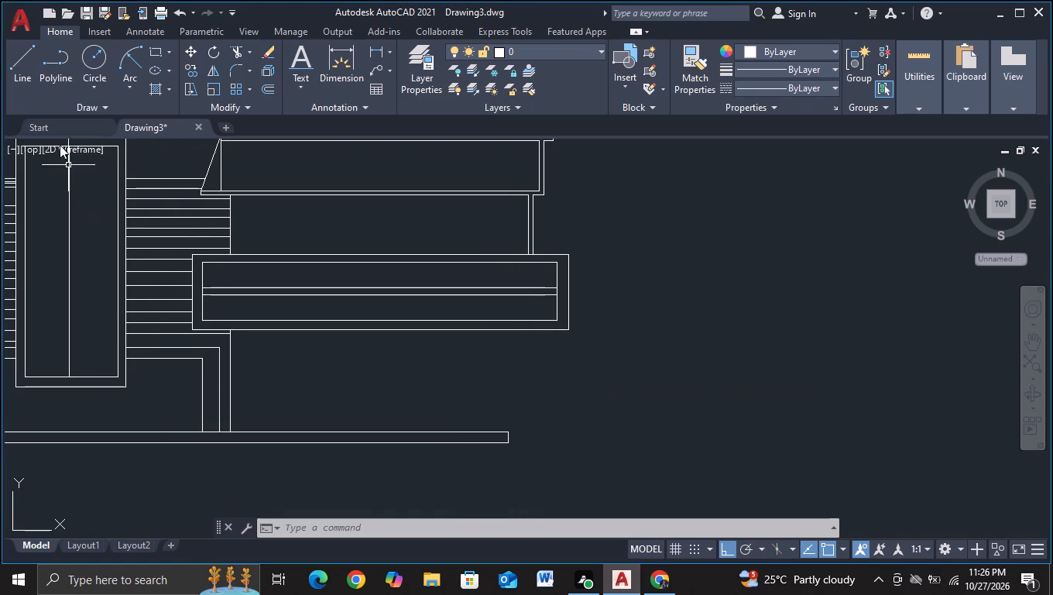
click(28, 58)
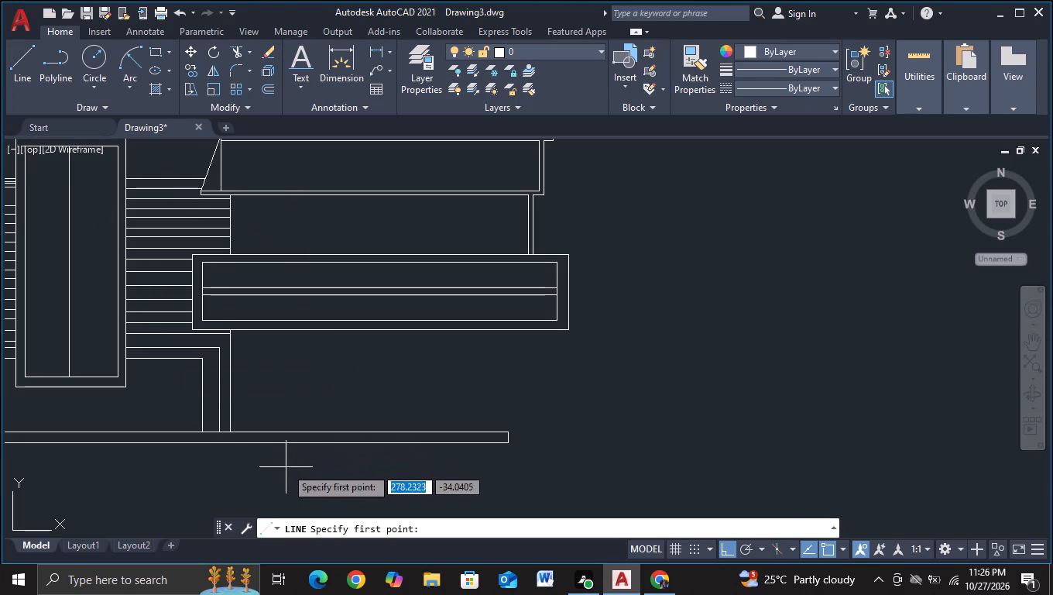
click(403, 466)
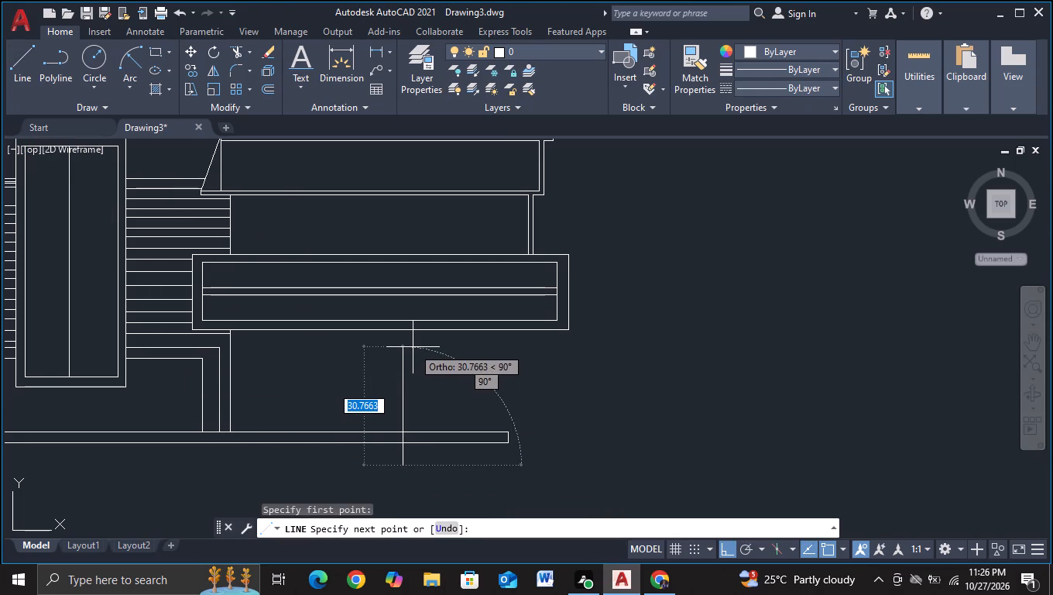
click(412, 361)
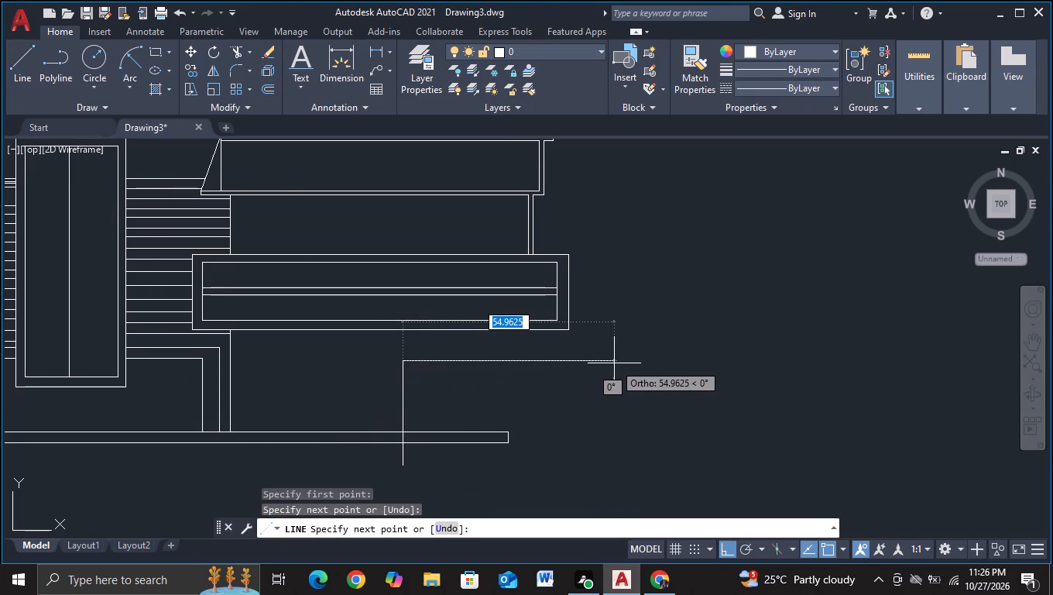
click(614, 363)
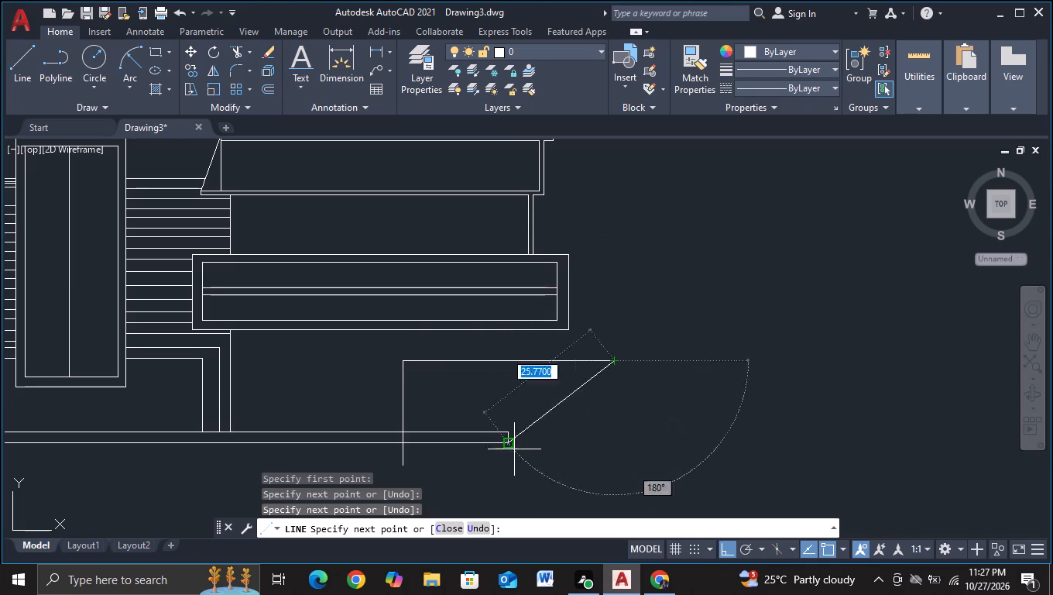
click(616, 442)
click(499, 445)
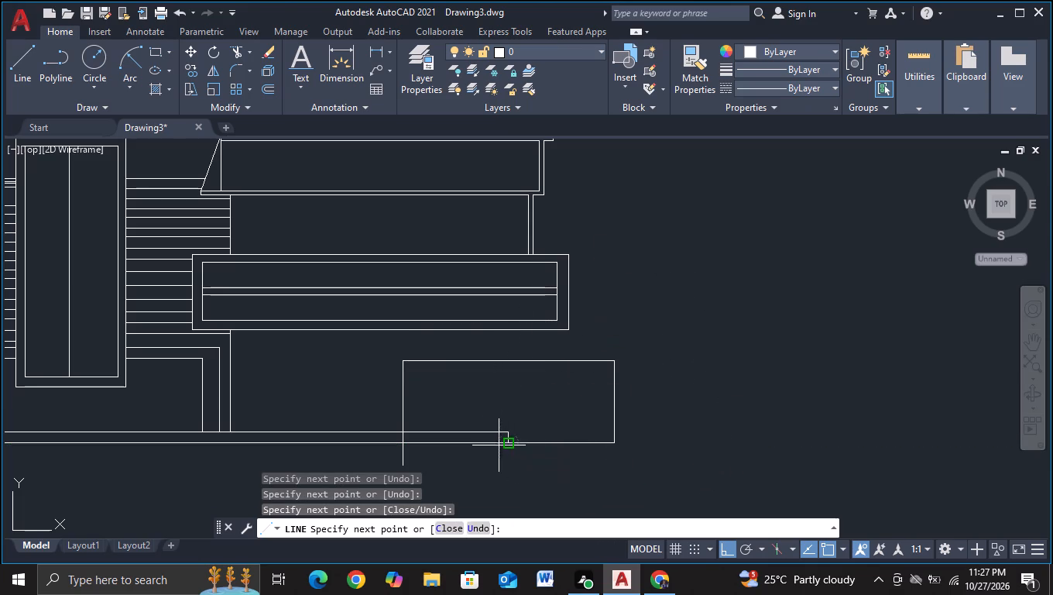
key(Escape)
Draw a horizontal line from the ground slab's upper right corner outward past the new block's right edge.
click(36, 72)
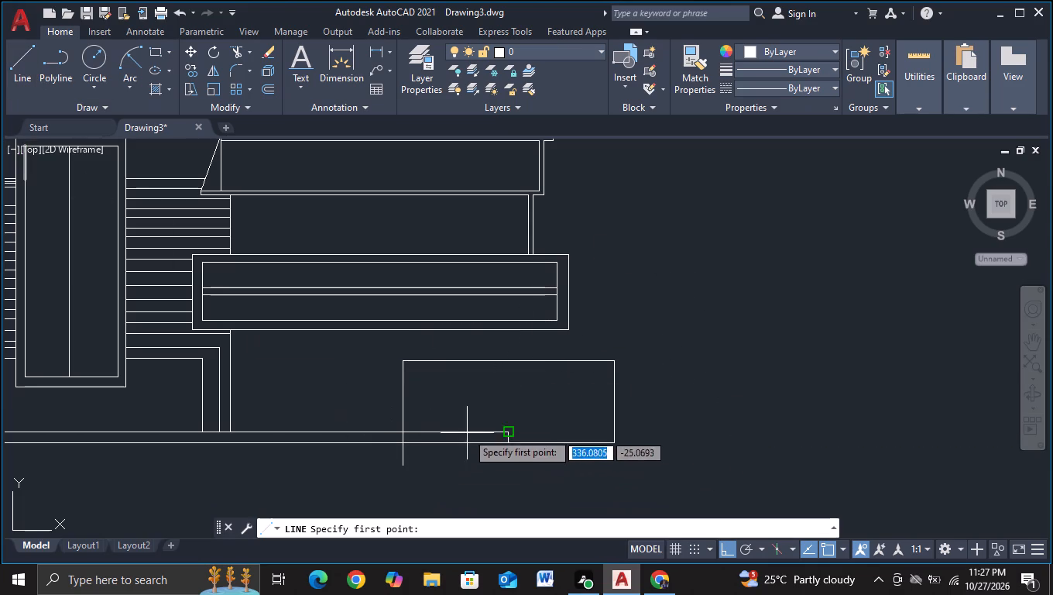
click(507, 433)
click(663, 445)
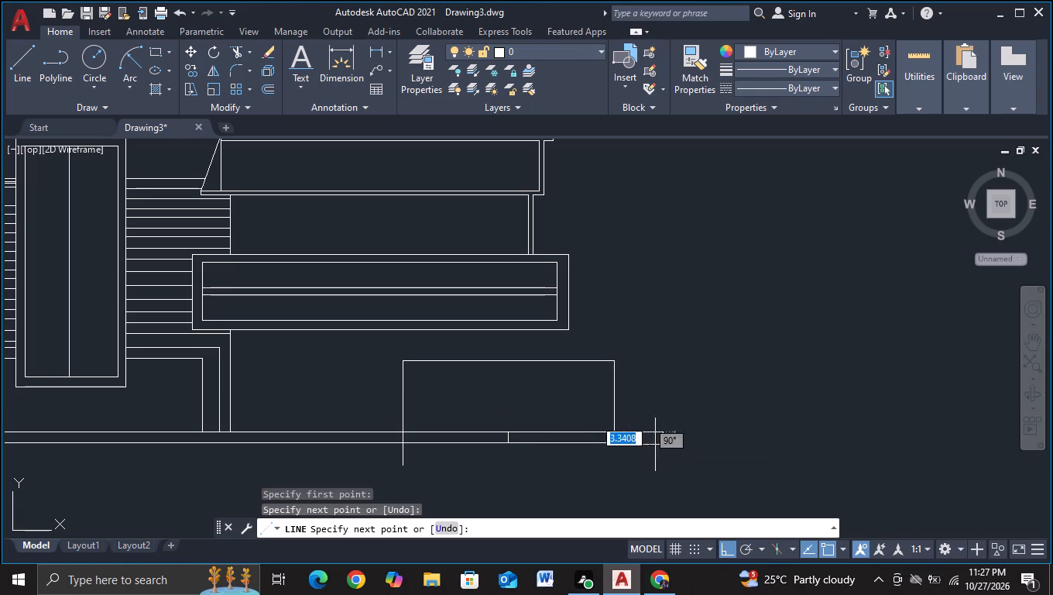
key(Escape)
Trim the new block's left edge below the ground slab, the slab's old end line, and the upper slab line overhanging past the block.
click(239, 50)
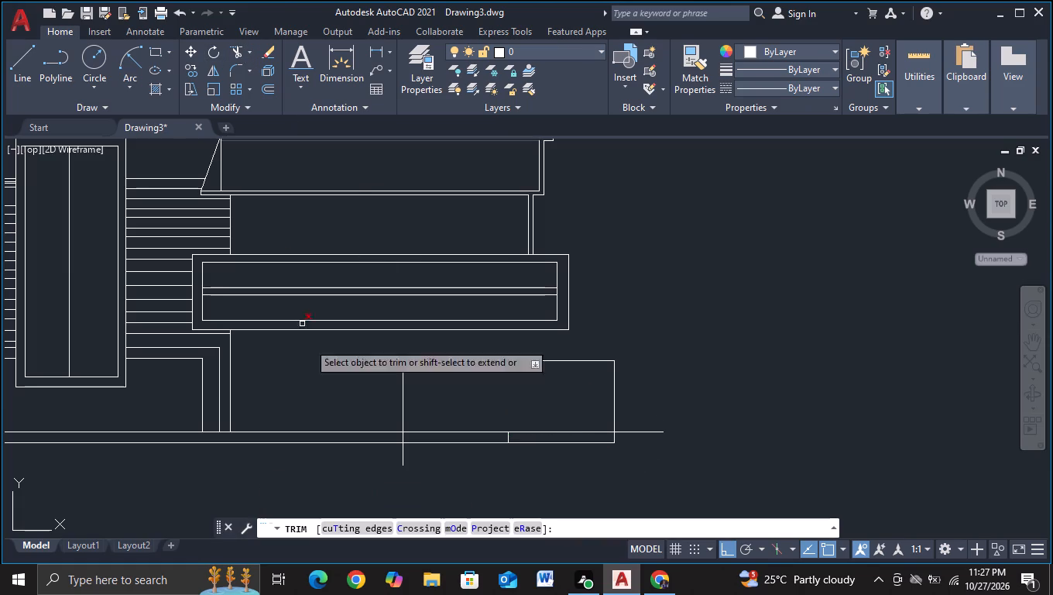
click(405, 459)
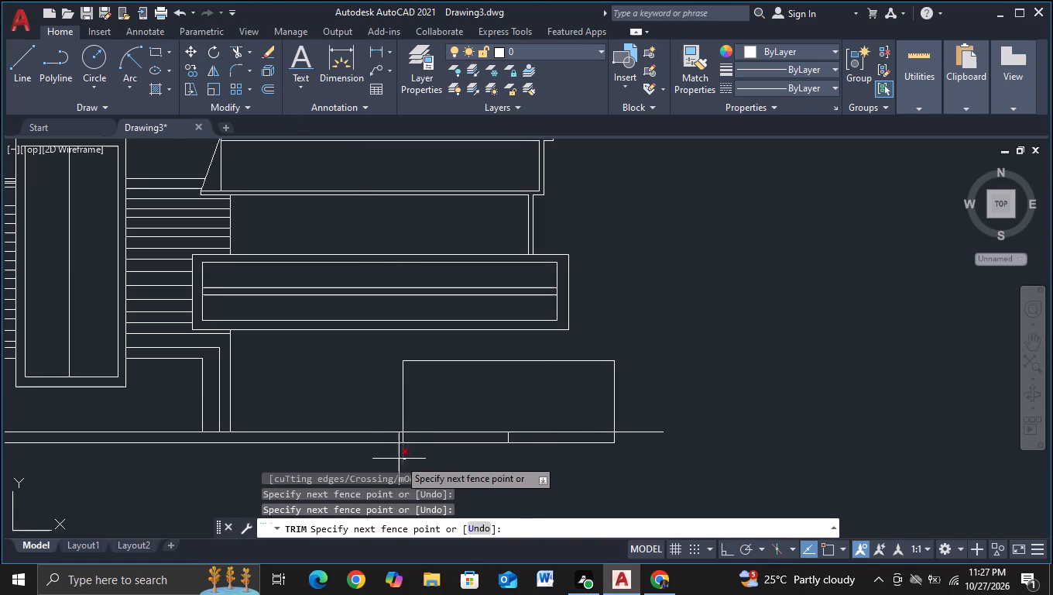
click(396, 459)
click(404, 440)
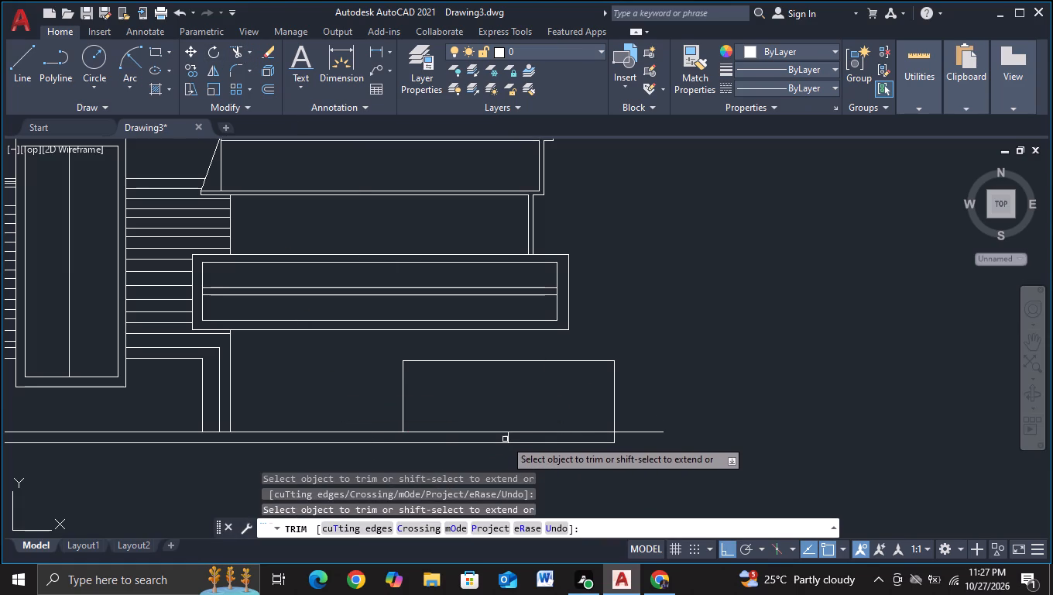
click(509, 439)
click(637, 415)
click(637, 461)
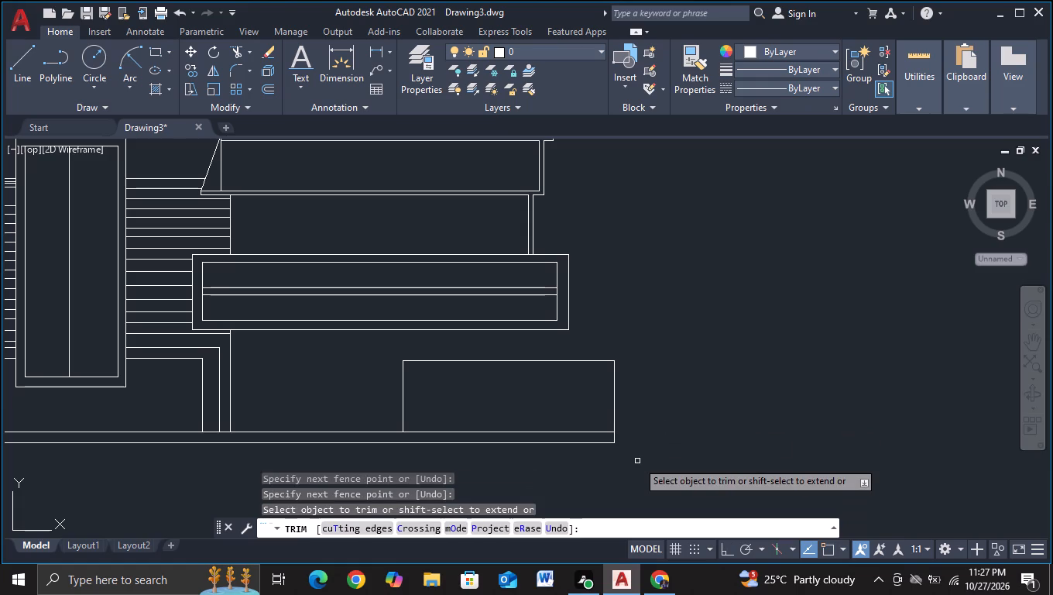
scroll(642, 462, down, 1)
middle_drag(642, 462, 617, 462)
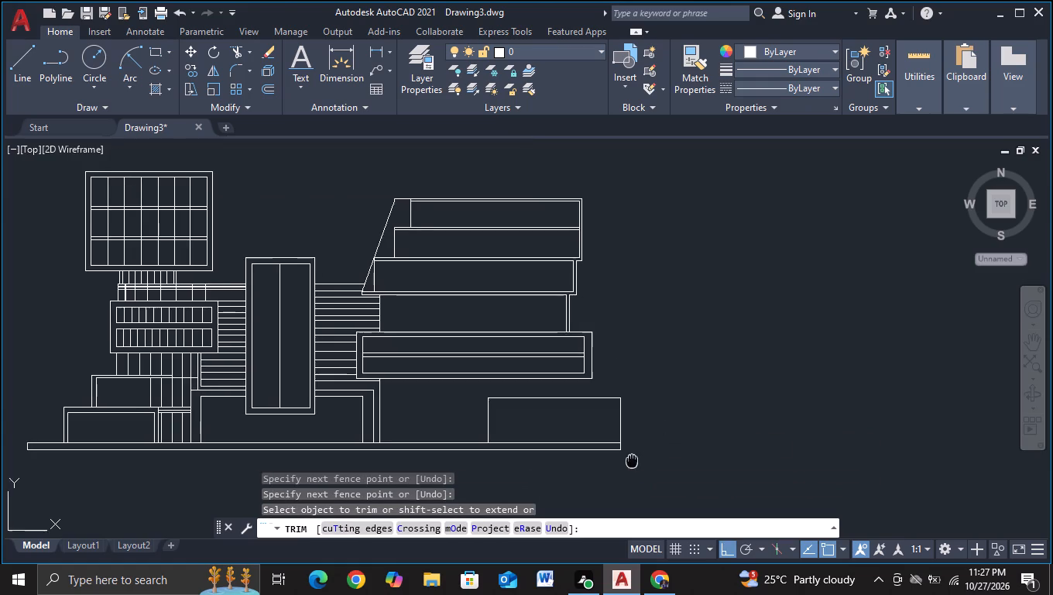
middle_drag(617, 462, 561, 462)
scroll(535, 461, up, 1)
key(Escape)
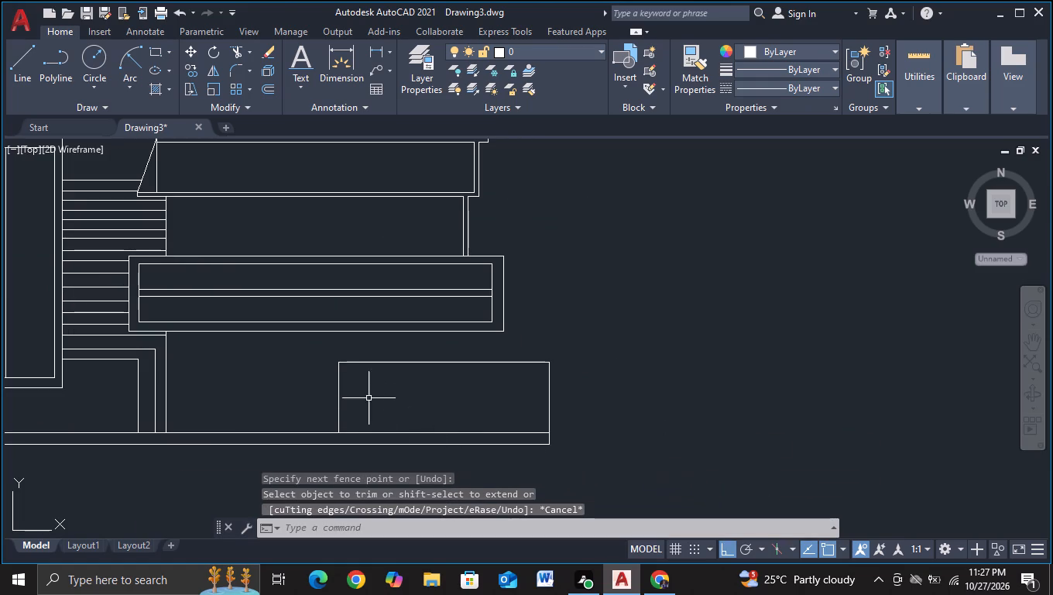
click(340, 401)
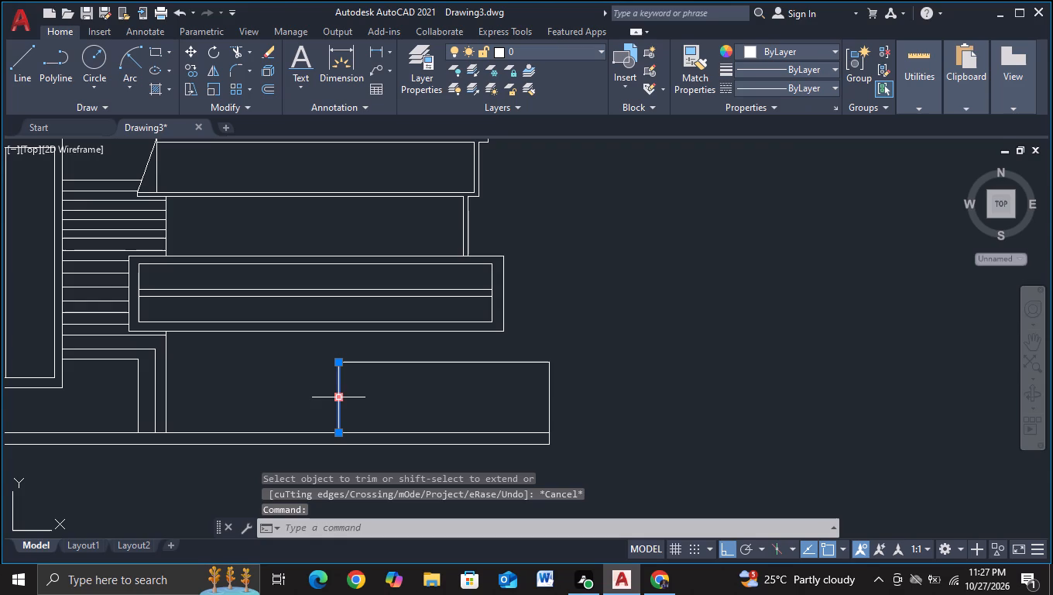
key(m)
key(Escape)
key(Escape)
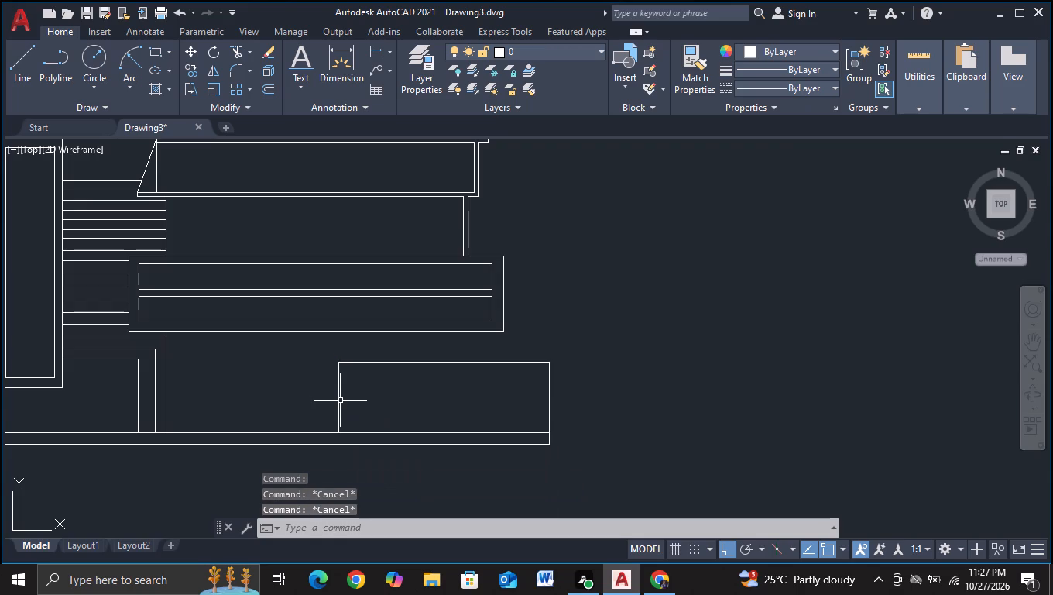
Draw an outer frame around the block: up about 21.8 units from within the slab, across 60.4, down 23.5, and back to the slab's lower right corner.
click(24, 92)
scroll(260, 368, up, 2)
middle_drag(280, 403, 250, 246)
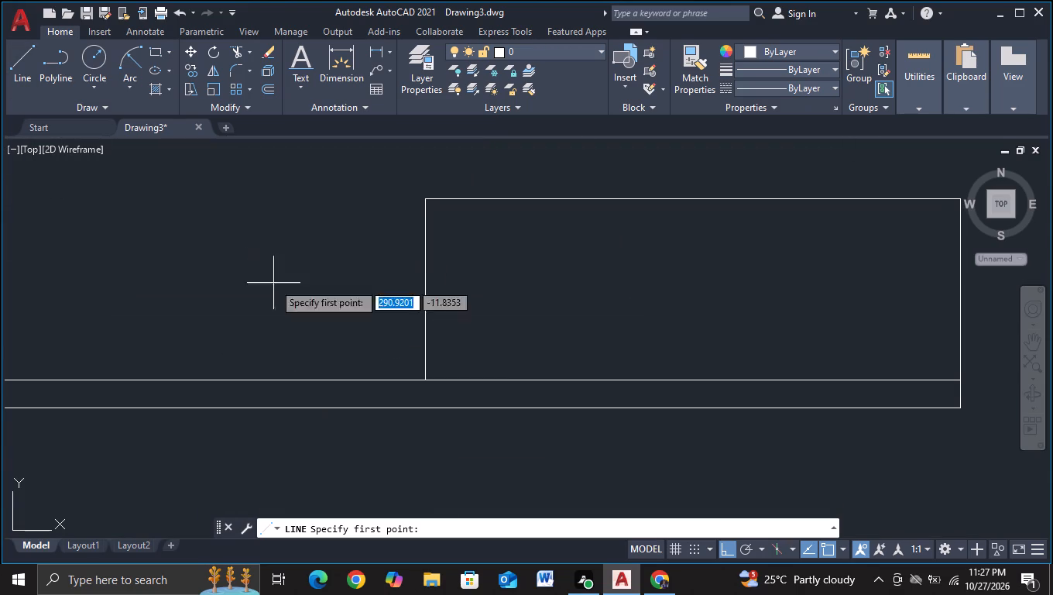
click(398, 390)
middle_drag(406, 259, 372, 421)
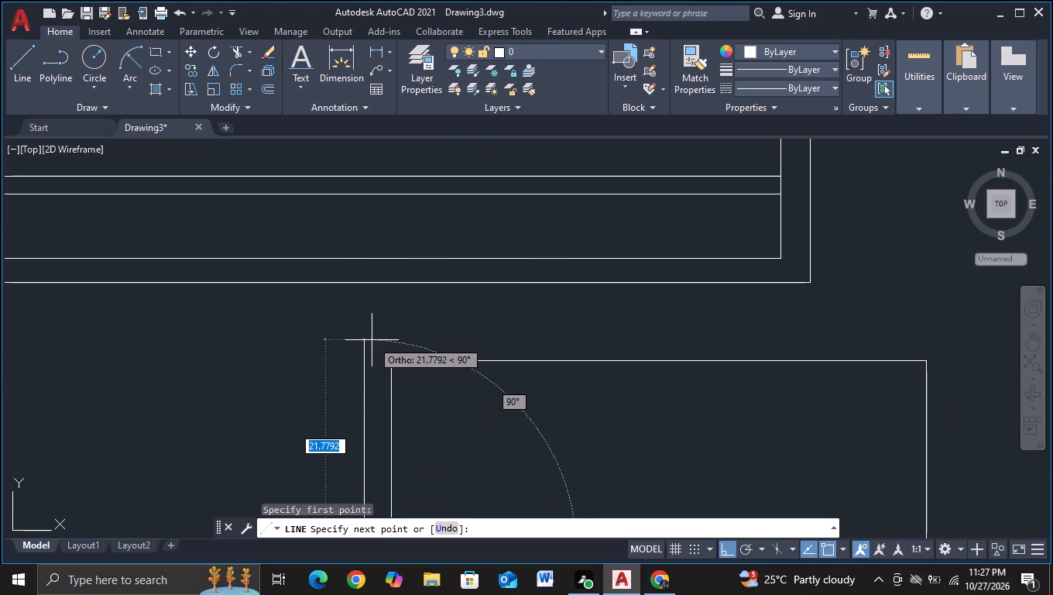
click(372, 340)
middle_drag(685, 342, 457, 353)
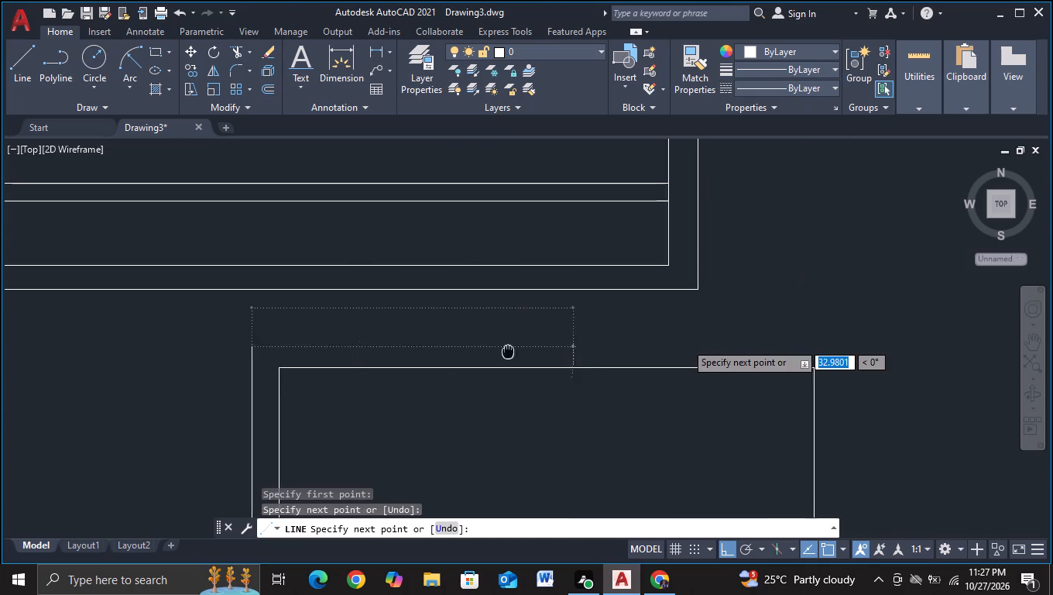
middle_drag(457, 353, 339, 345)
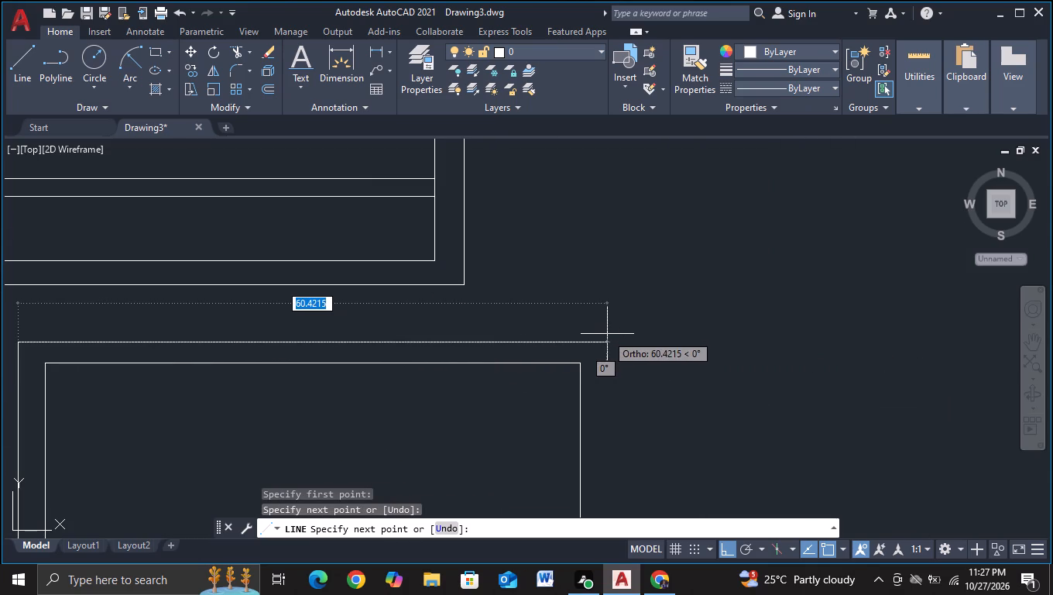
click(608, 334)
middle_drag(619, 424, 568, 226)
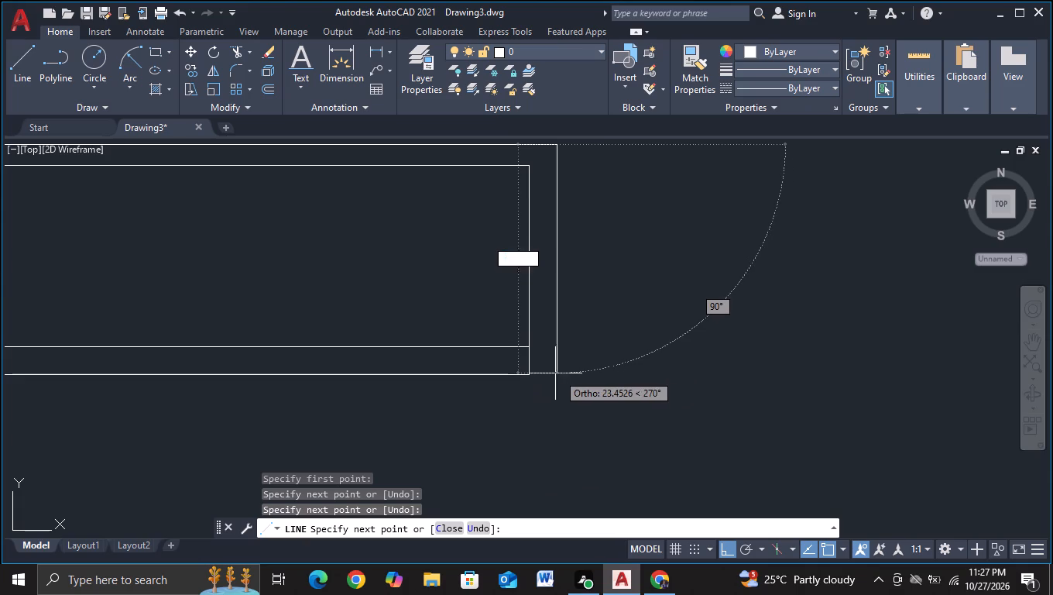
click(556, 373)
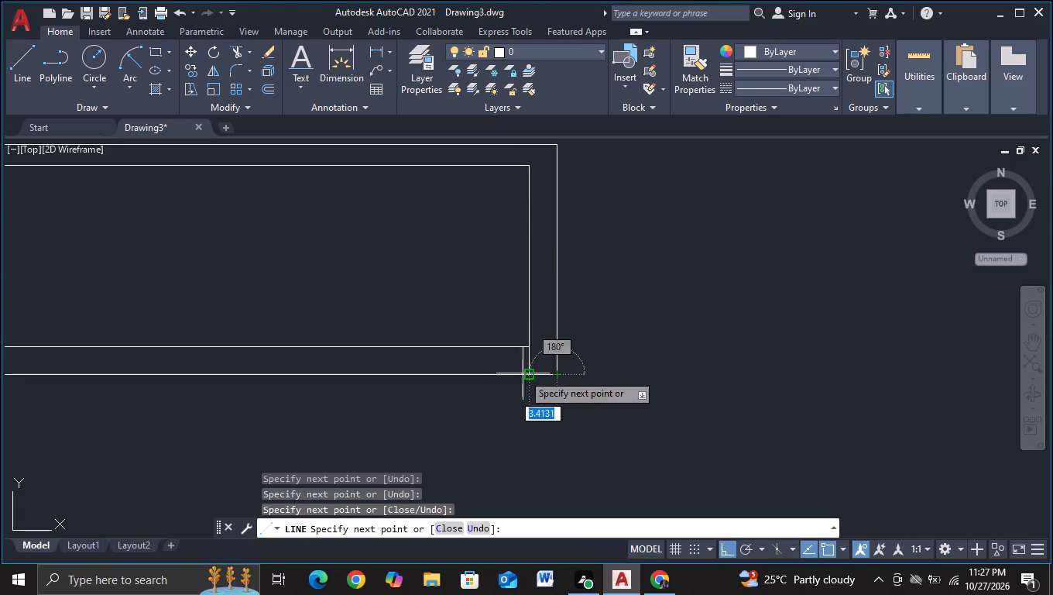
click(523, 373)
key(Escape)
Trim the outer frame's left line and the block's inner right edge where they run into the ground slab.
scroll(573, 386, down, 2)
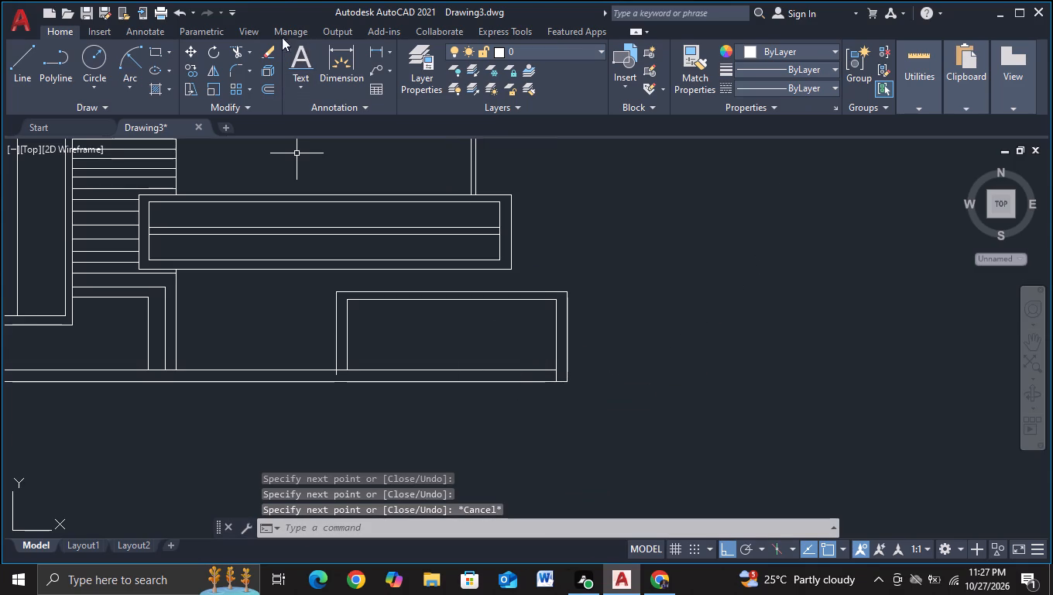
click(234, 50)
scroll(324, 418, up, 2)
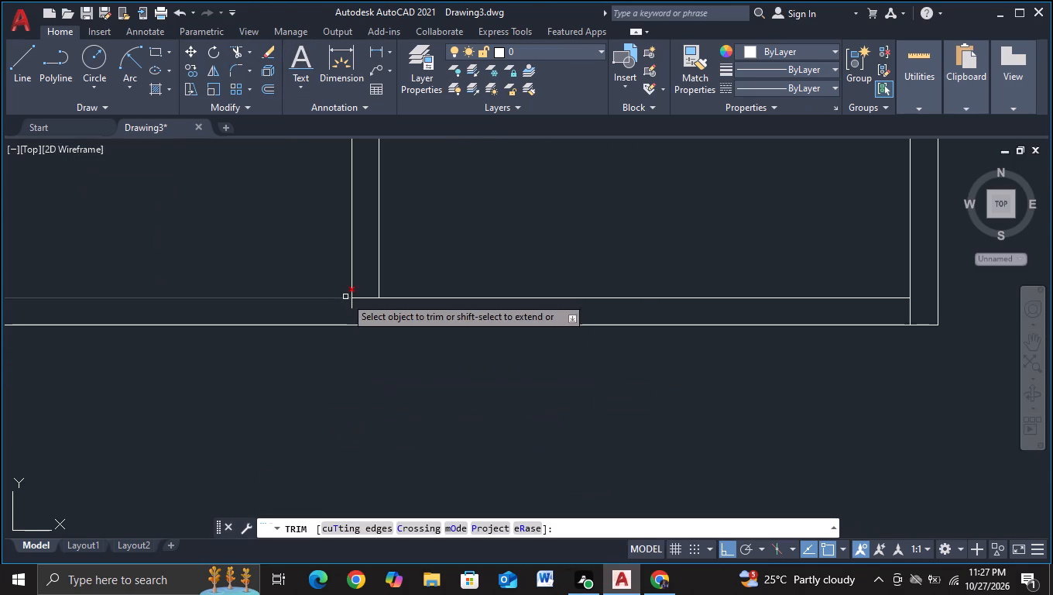
click(352, 310)
middle_drag(574, 412, 283, 445)
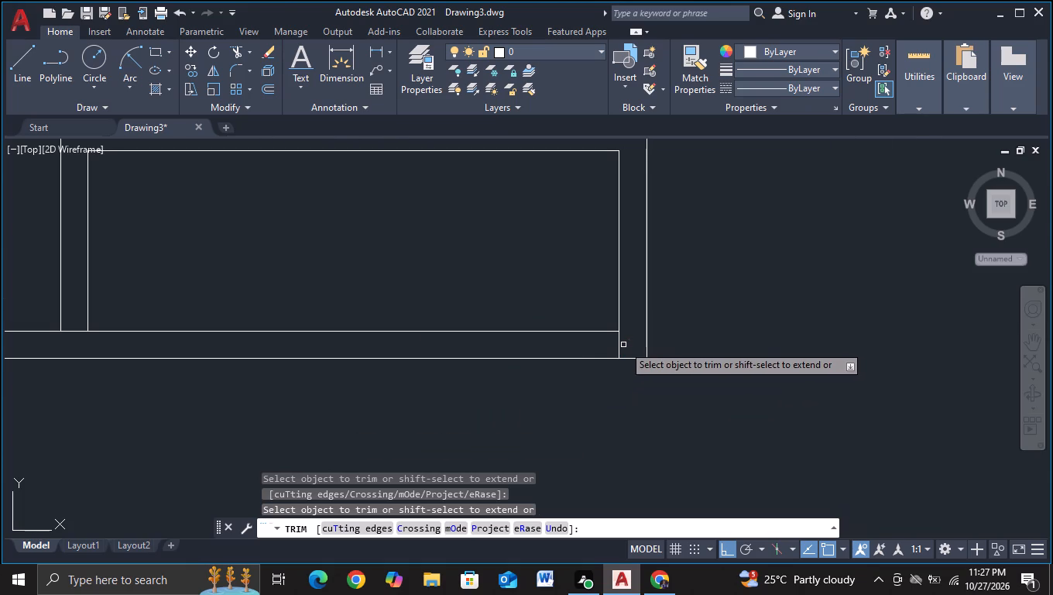
click(618, 346)
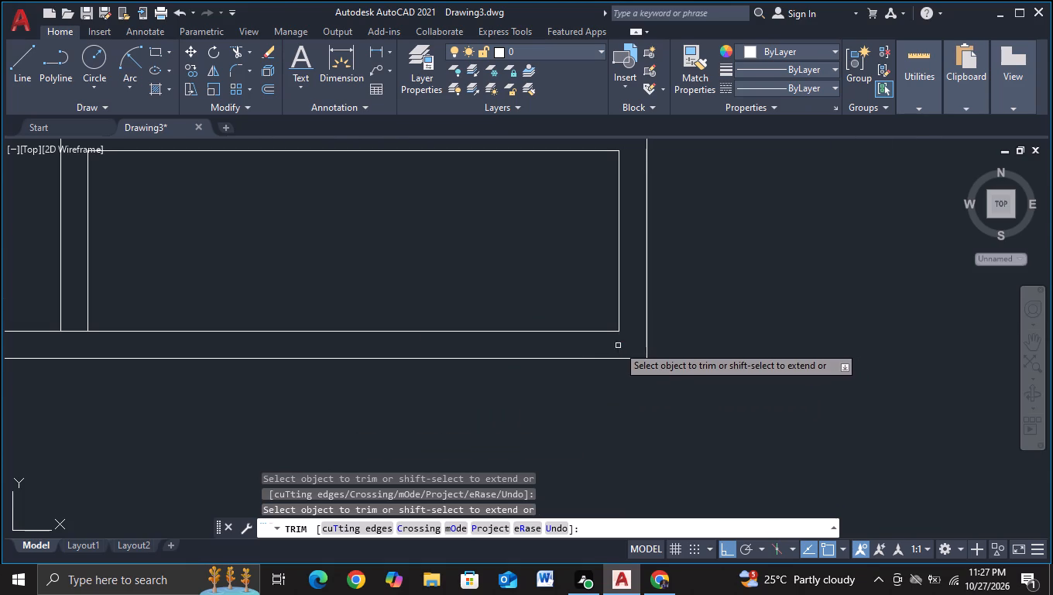
key(Escape)
Extend the ground slab outline about 24.6 units past the block's outer right edge, with an end line about 2.9 units high.
scroll(550, 430, down, 2)
middle_drag(456, 436, 581, 428)
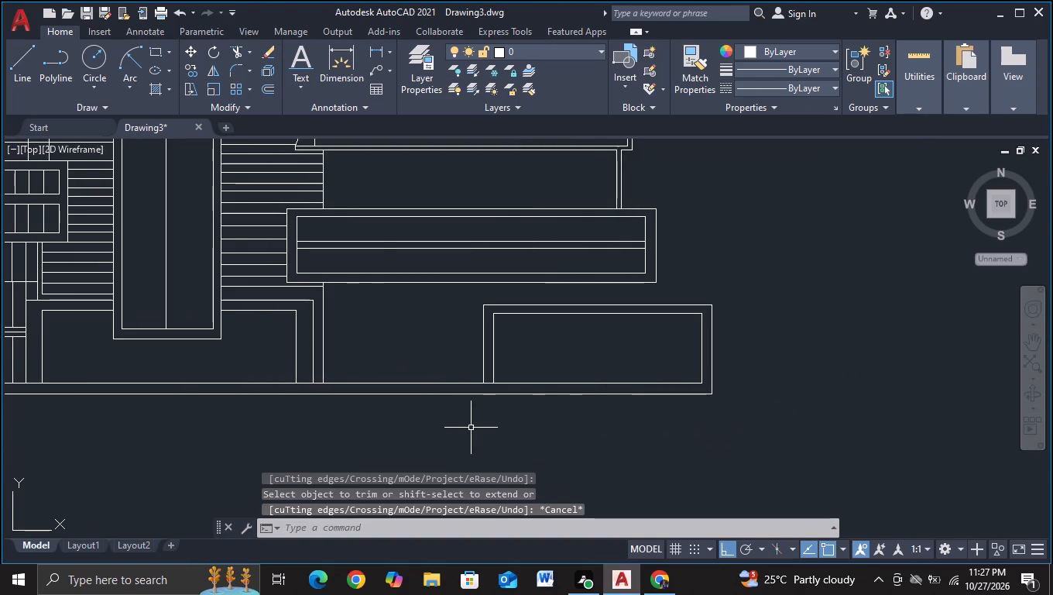
middle_drag(477, 429, 304, 432)
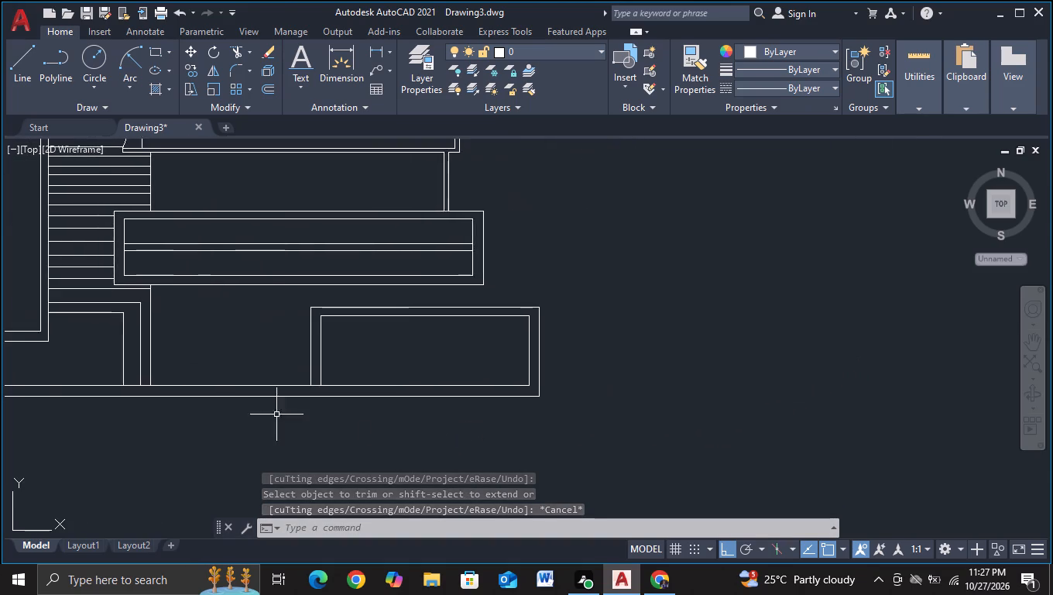
scroll(372, 398, down, 2)
middle_drag(376, 431, 422, 432)
scroll(422, 432, up, 2)
middle_drag(422, 432, 208, 423)
click(35, 74)
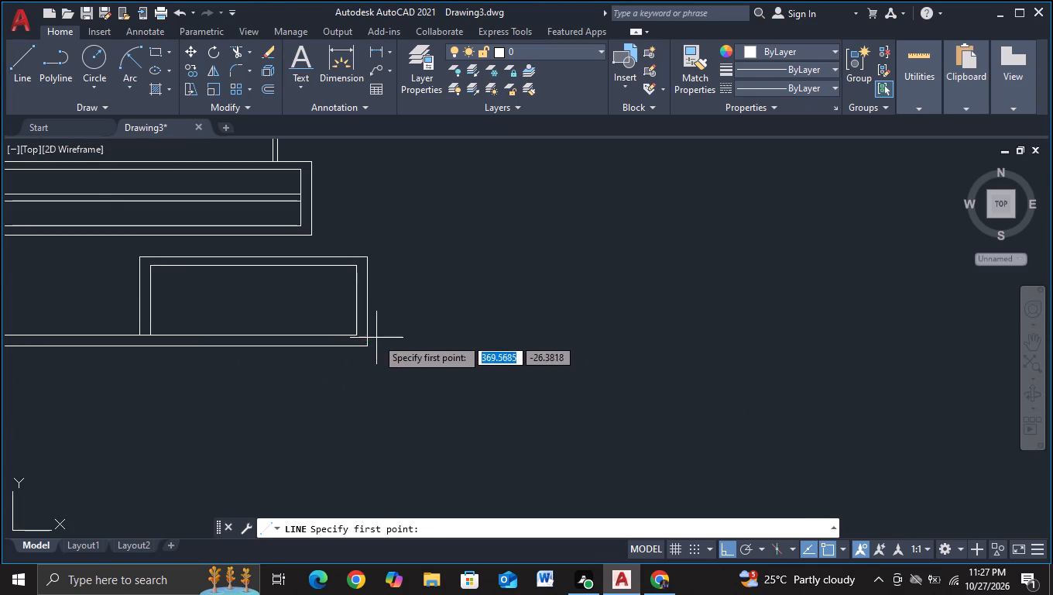
click(356, 337)
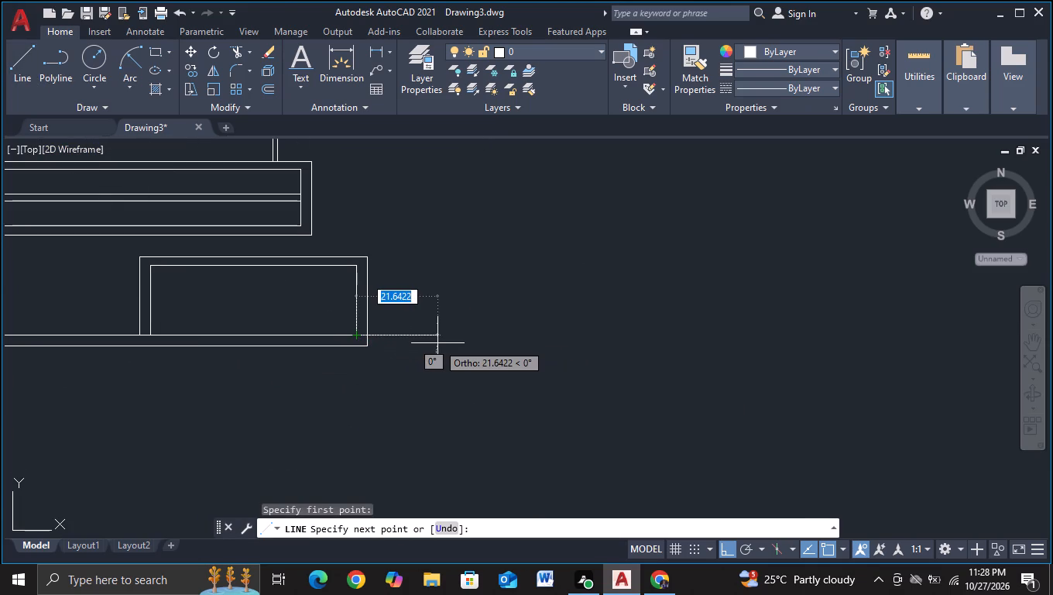
click(459, 347)
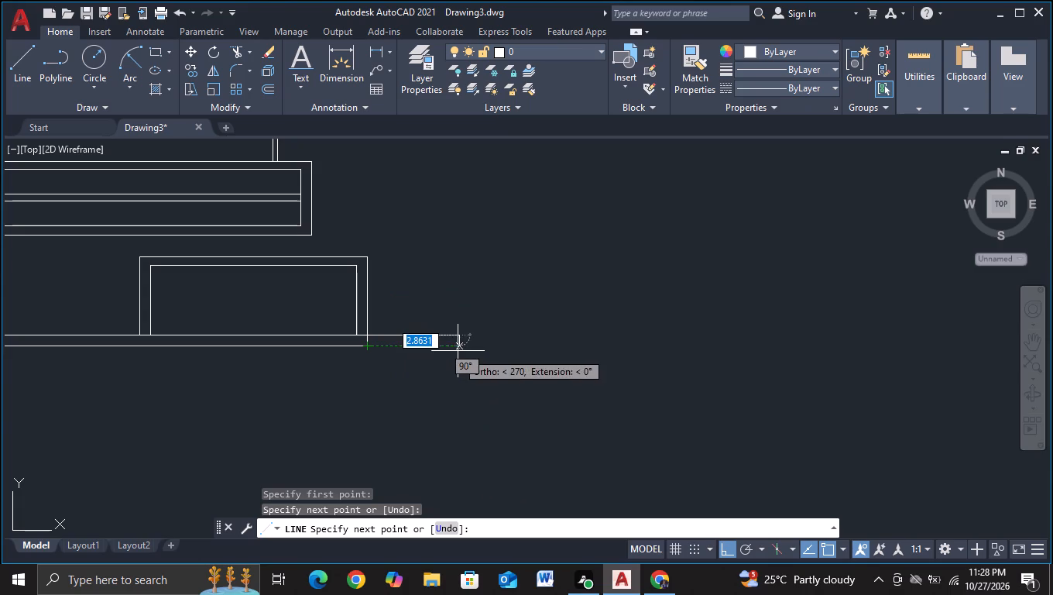
click(460, 349)
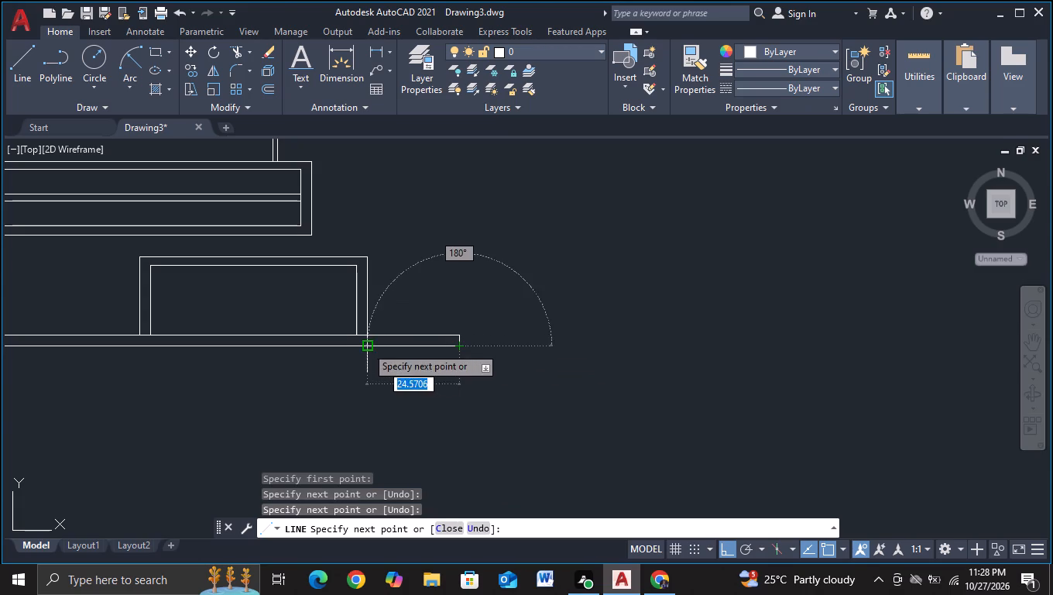
click(365, 346)
key(Escape)
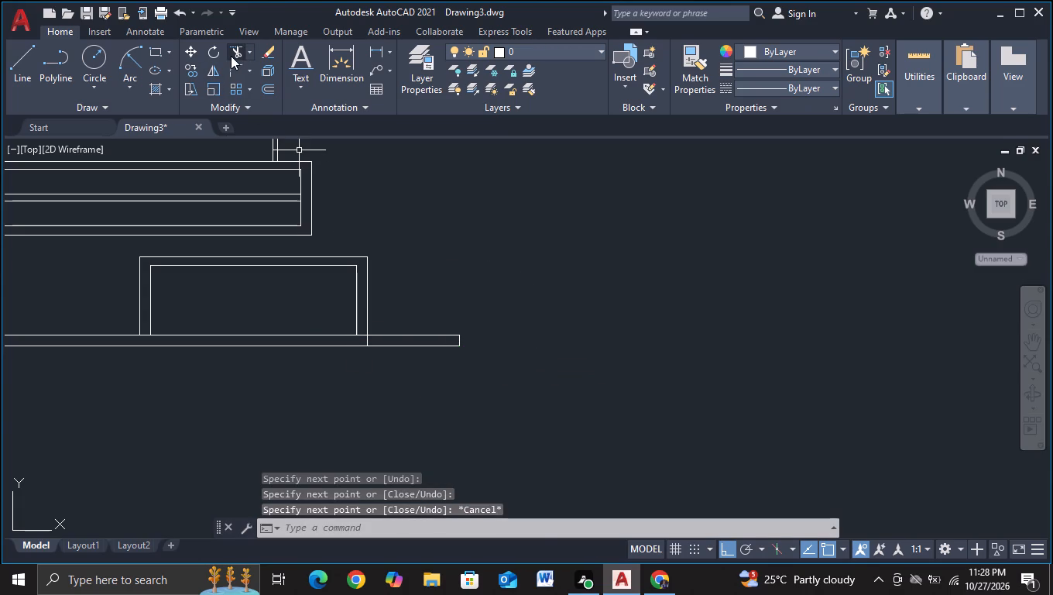
Trim the part of the block's outer right edge that crosses the ground slab.
click(231, 56)
scroll(372, 336, up, 1)
click(365, 346)
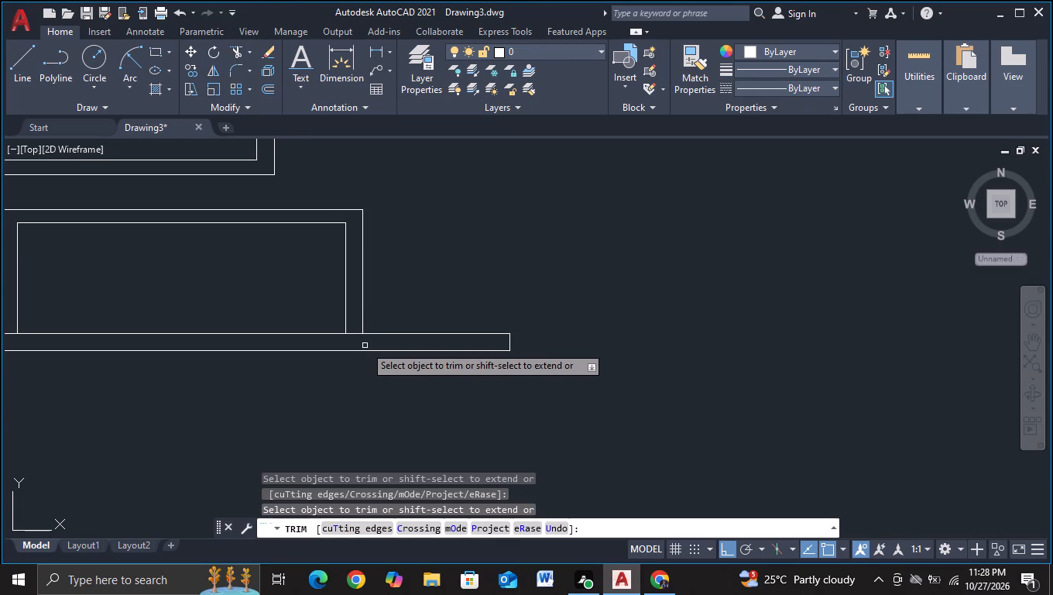
scroll(400, 369, down, 2)
key(Escape)
Examine the whole elevation, and the wall lines meeting the underside of the bottom tier near its left end.
scroll(413, 404, down, 1)
middle_drag(458, 426, 547, 408)
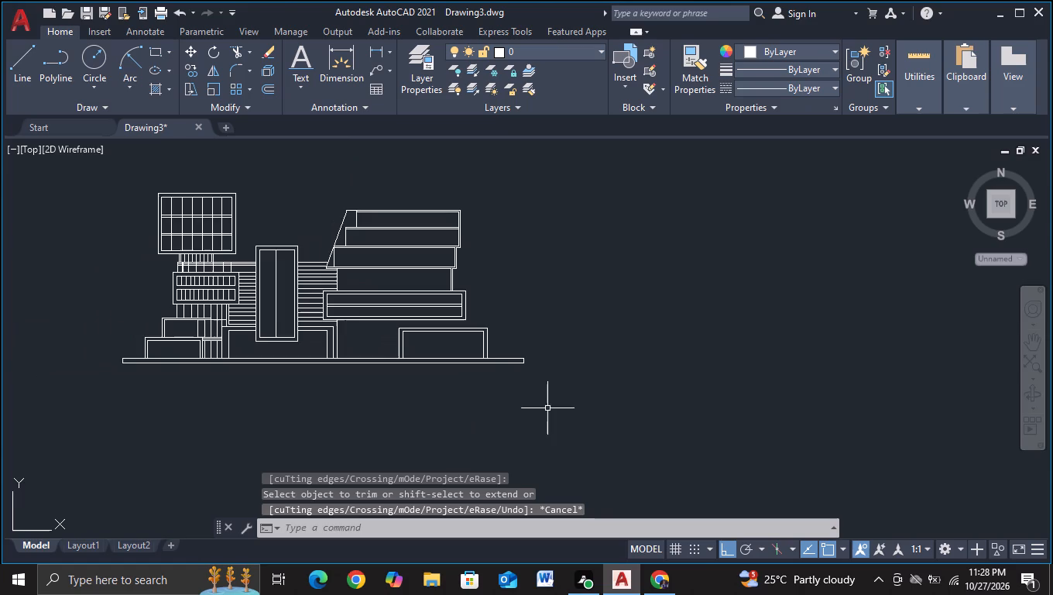
middle_drag(453, 402, 562, 416)
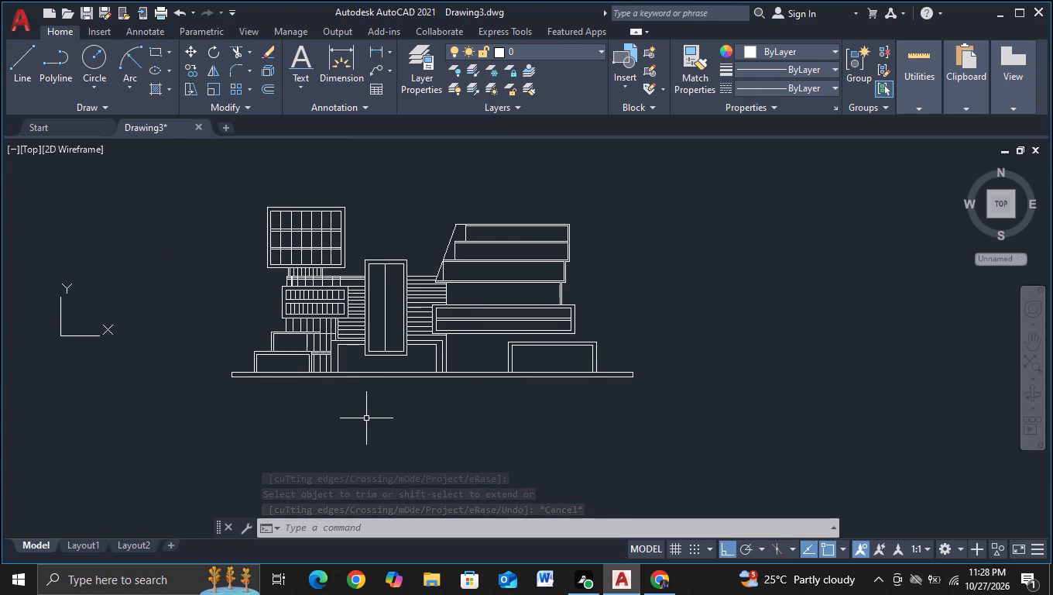
middle_drag(366, 418, 325, 455)
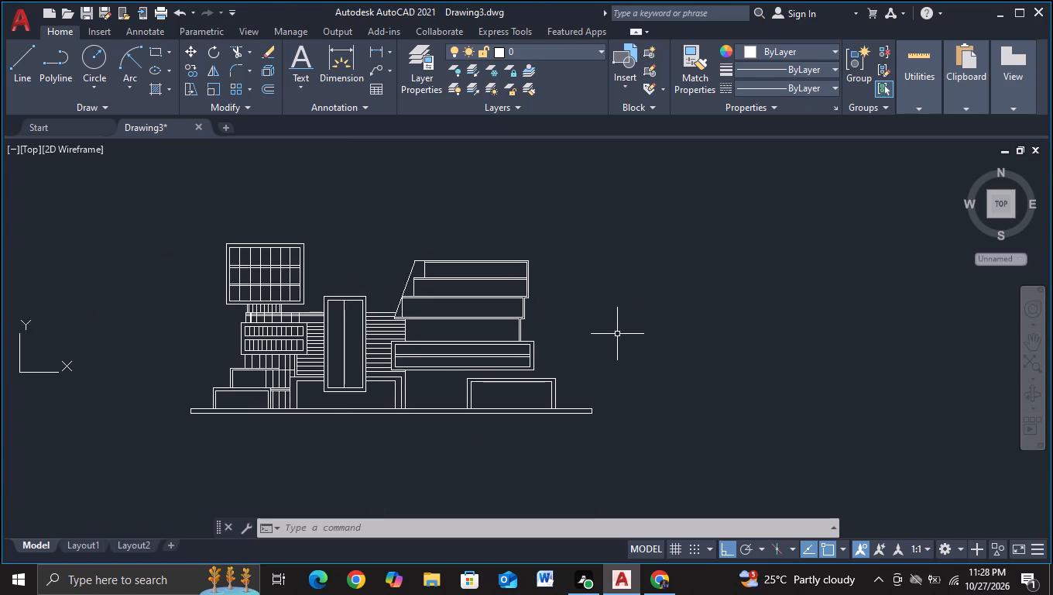
middle_drag(617, 338, 658, 309)
scroll(655, 322, up, 1)
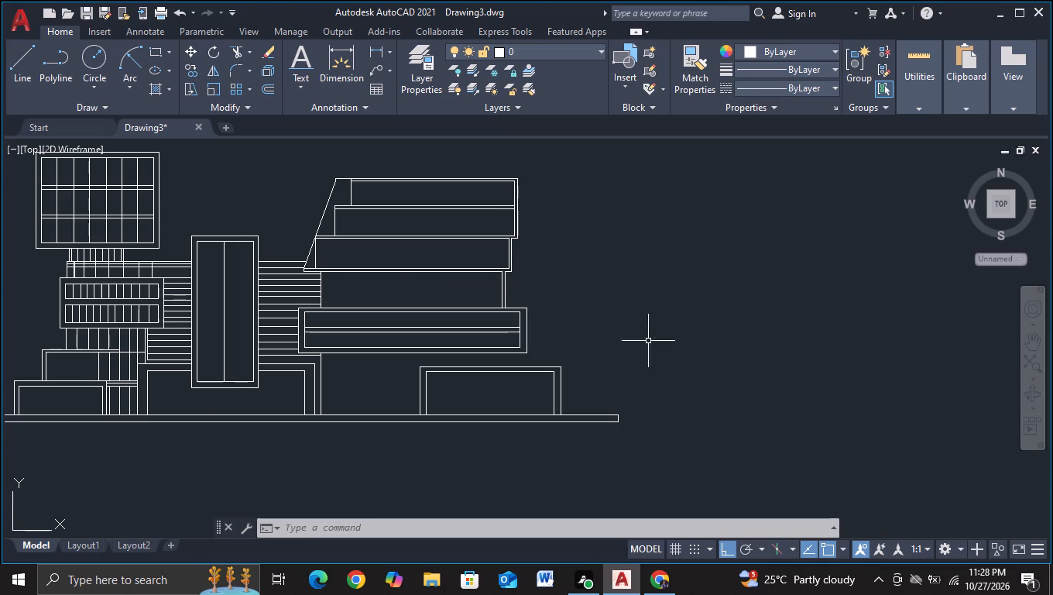
middle_drag(378, 463, 530, 462)
scroll(530, 462, up, 2)
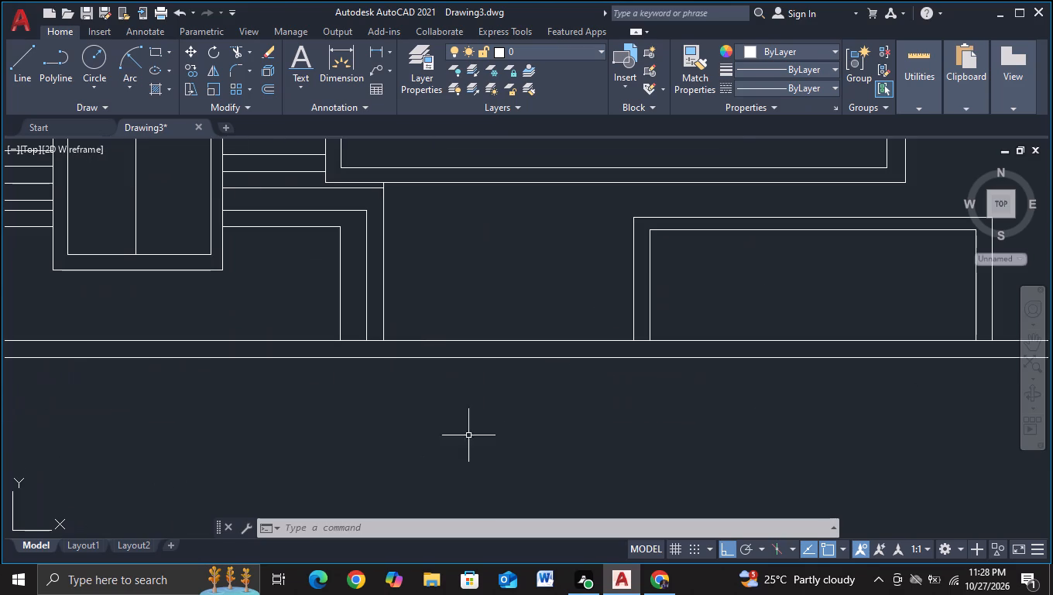
middle_drag(464, 280, 453, 401)
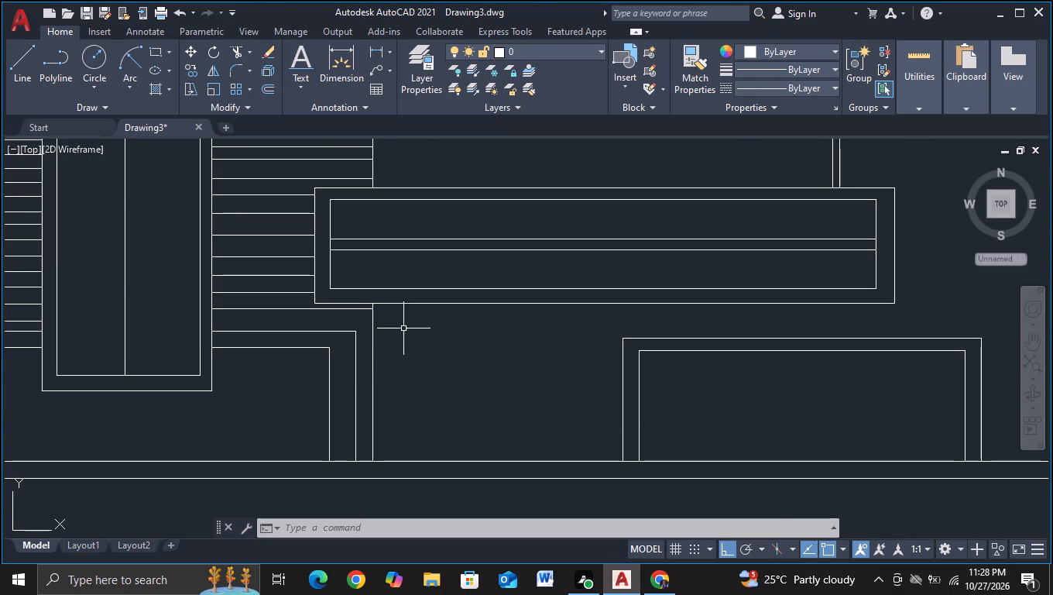
scroll(400, 320, up, 2)
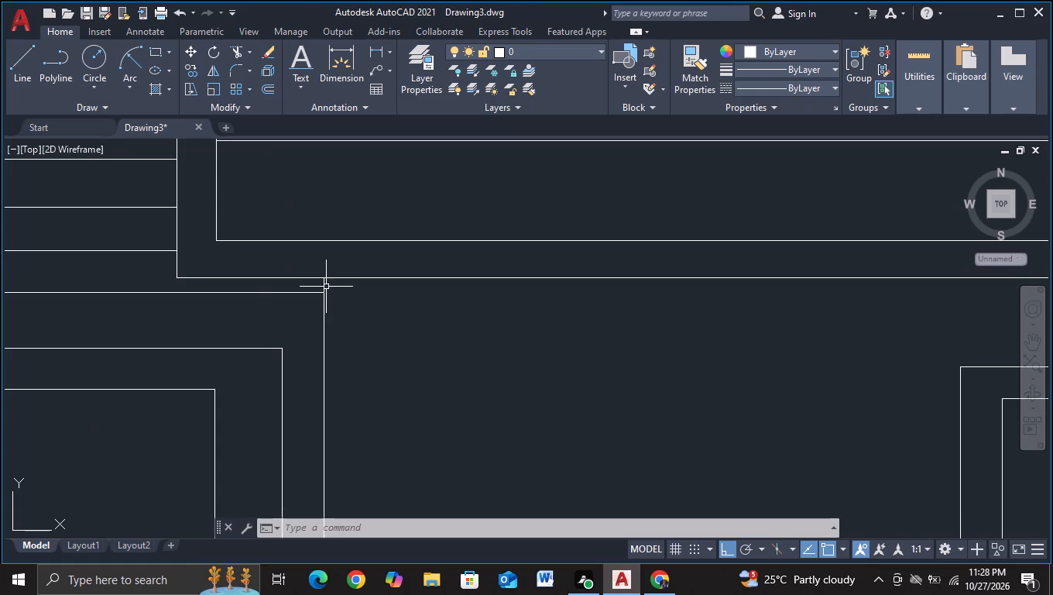
scroll(339, 311, down, 2)
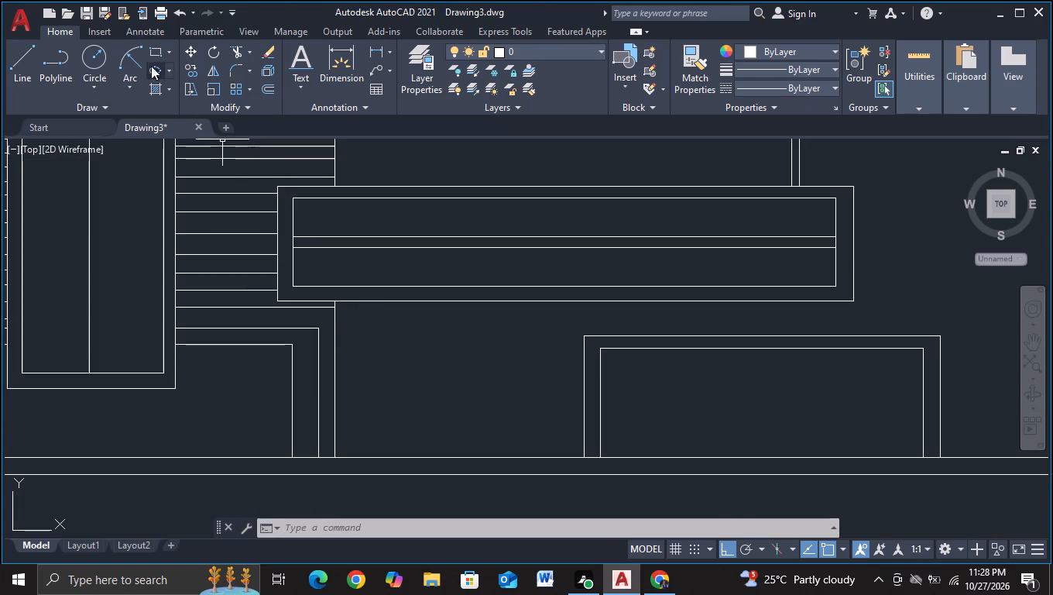
Trim the short wall-line stub between the bottom tier's underside and the top edge of the framed wall below.
click(240, 54)
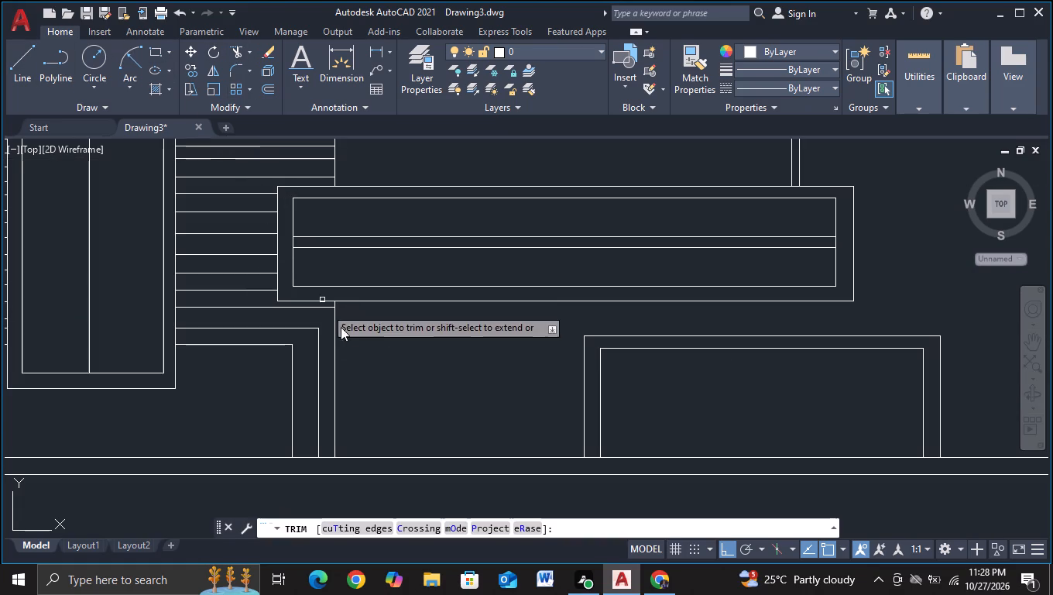
scroll(344, 330, up, 2)
click(321, 263)
scroll(407, 317, down, 3)
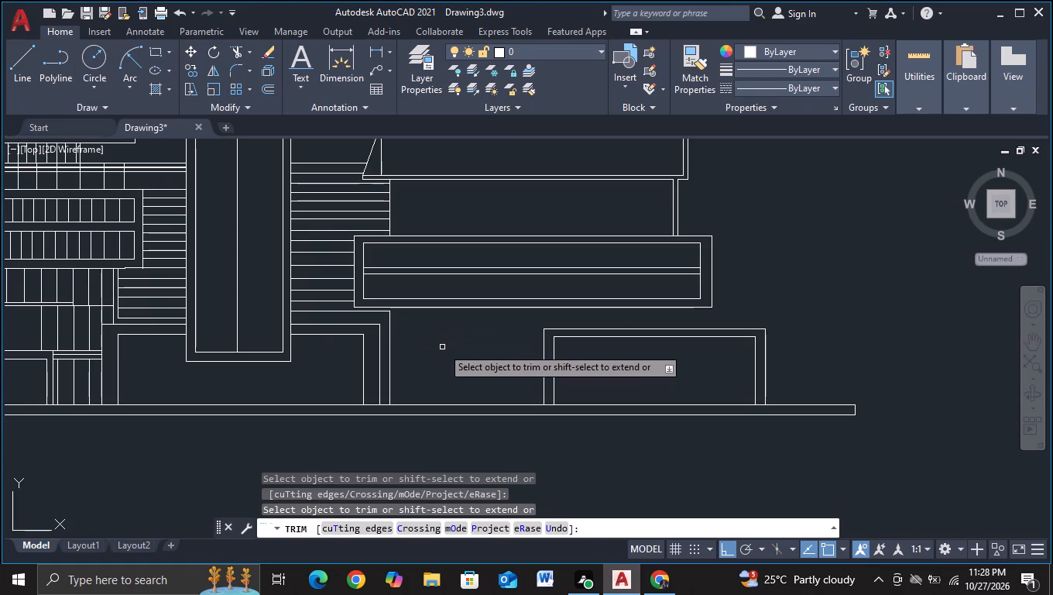
key(Escape)
Draw a line about 30 units down from the slab's underside below the leftmost block's outer edge, then a horizontal line leftward past the slab.
scroll(443, 349, down, 1)
middle_drag(443, 349, 470, 278)
middle_drag(437, 373, 486, 376)
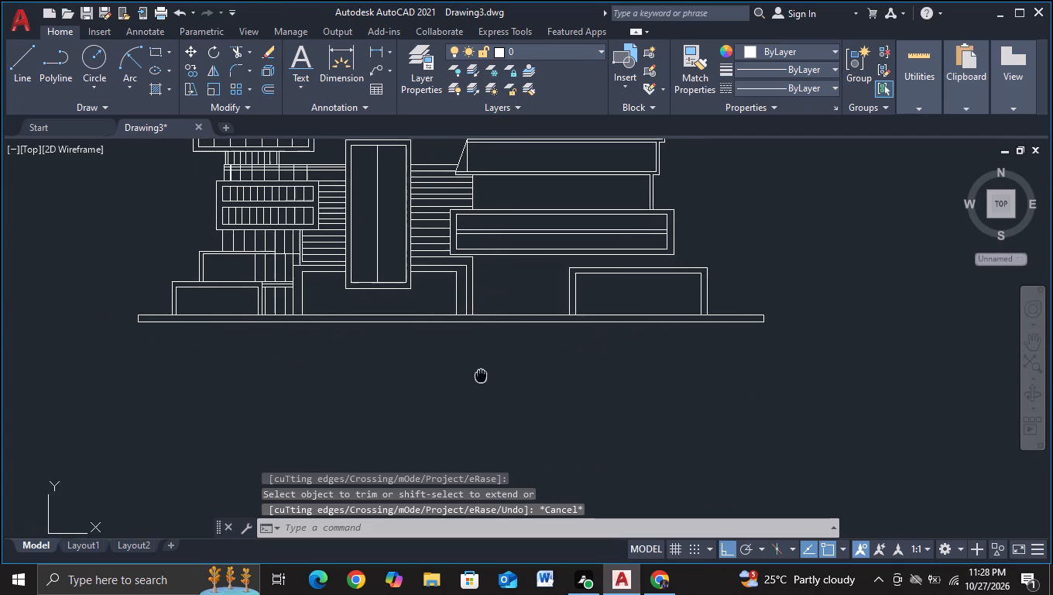
middle_drag(486, 376, 508, 376)
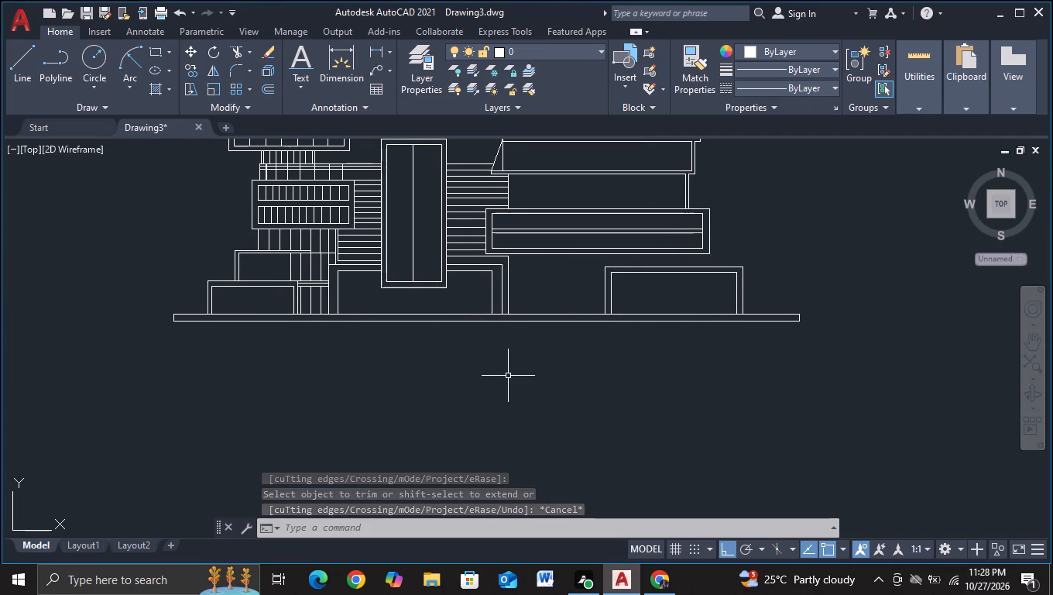
scroll(508, 376, down, 1)
scroll(508, 376, up, 1)
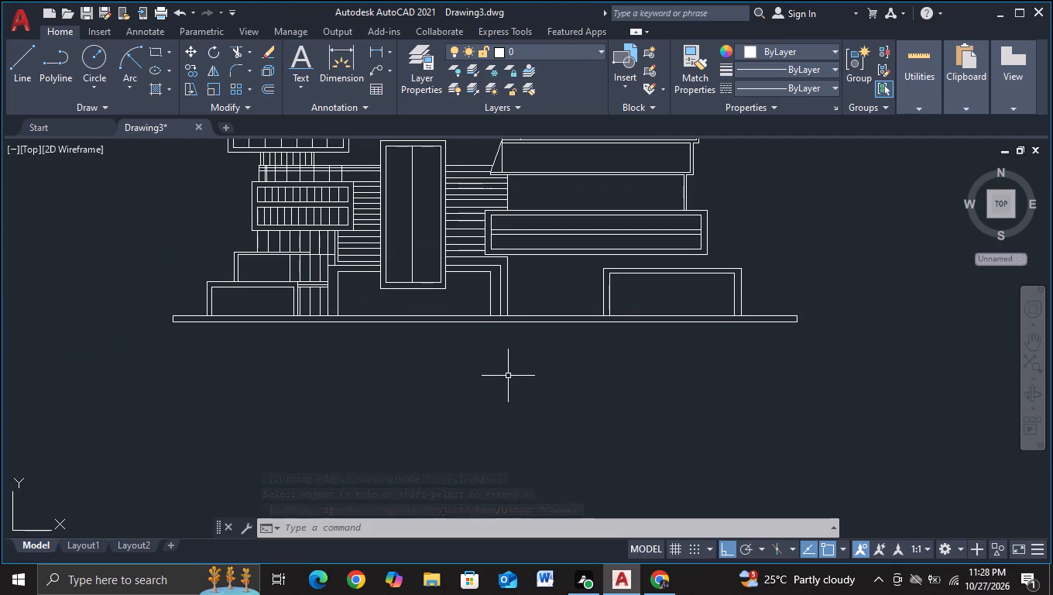
middle_drag(508, 376, 487, 370)
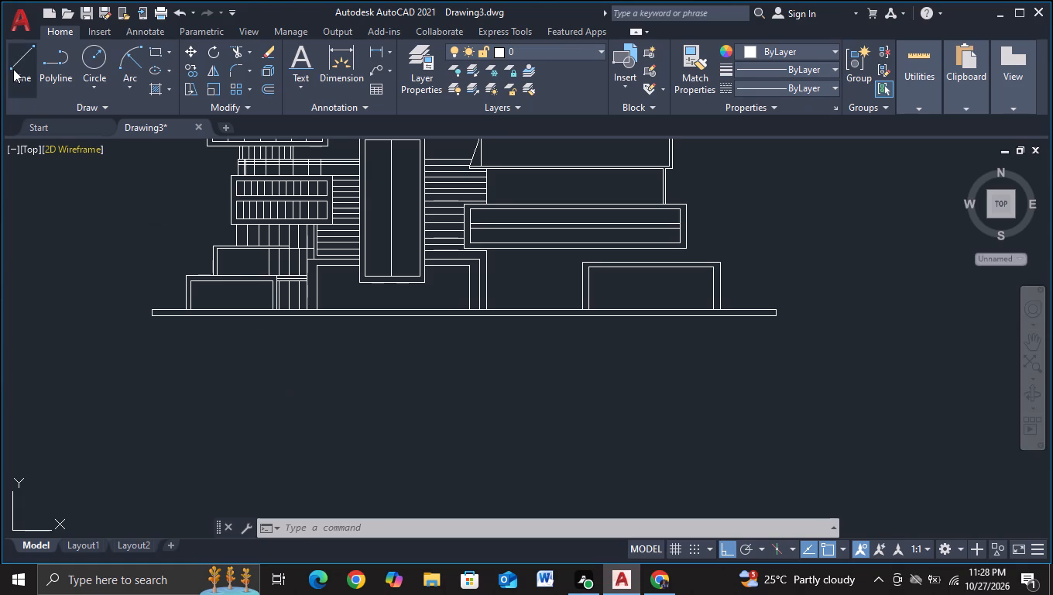
click(13, 69)
scroll(162, 323, up, 1)
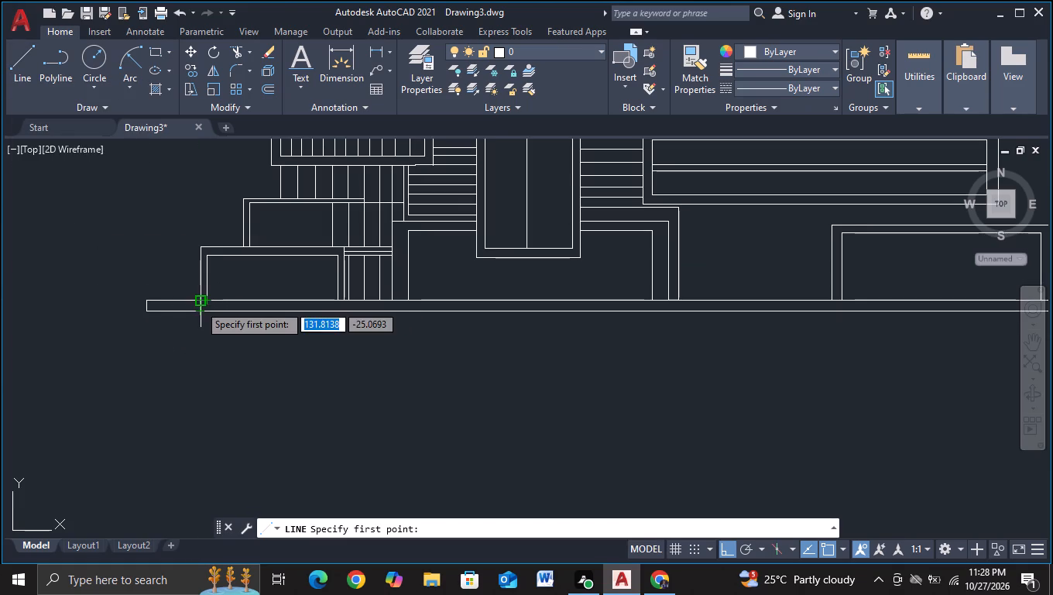
click(200, 312)
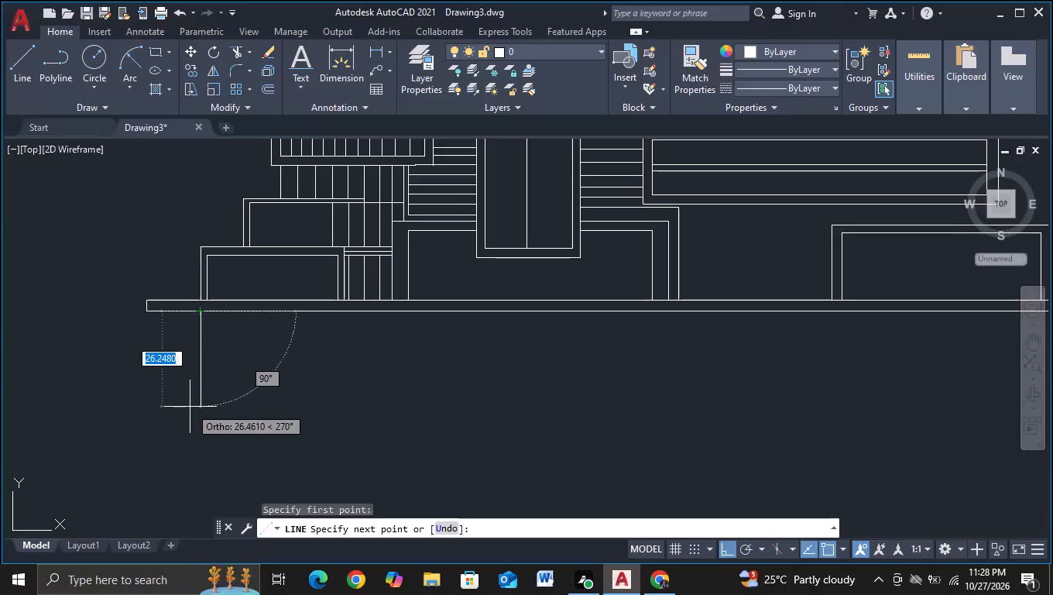
click(191, 422)
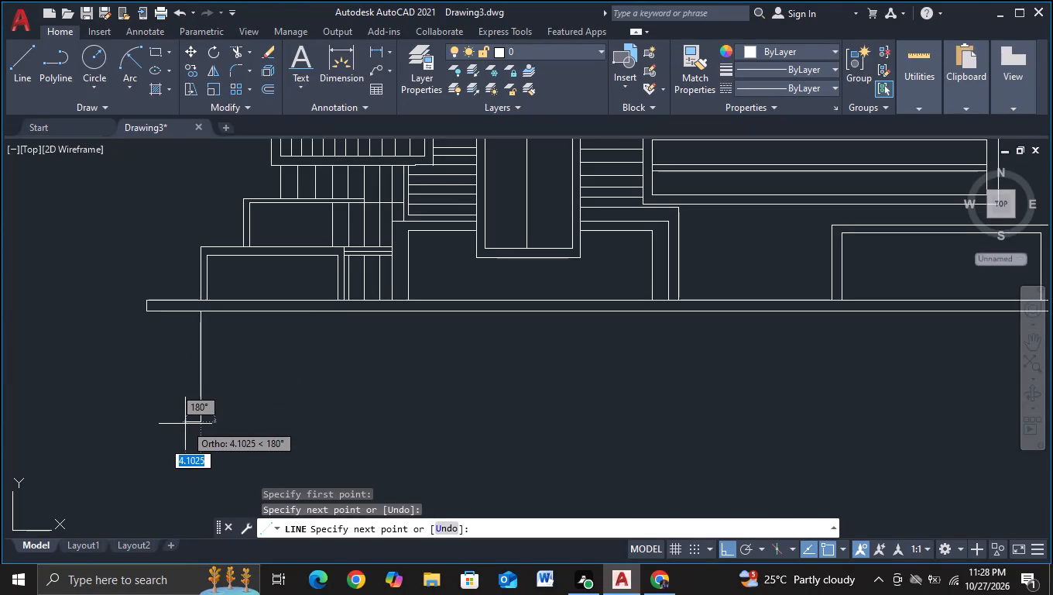
middle_drag(113, 412, 517, 385)
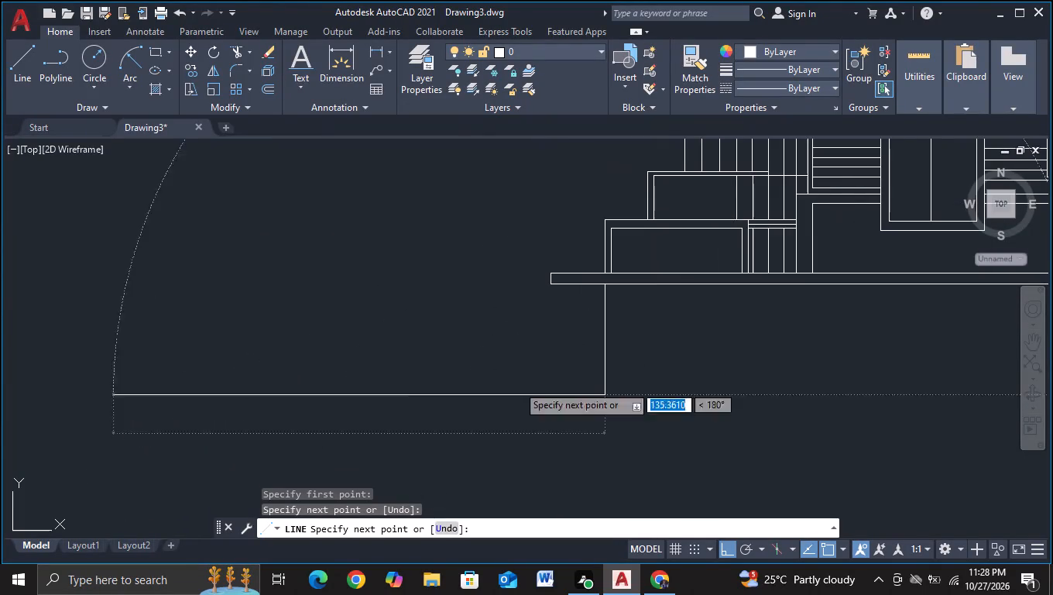
click(290, 376)
key(Escape)
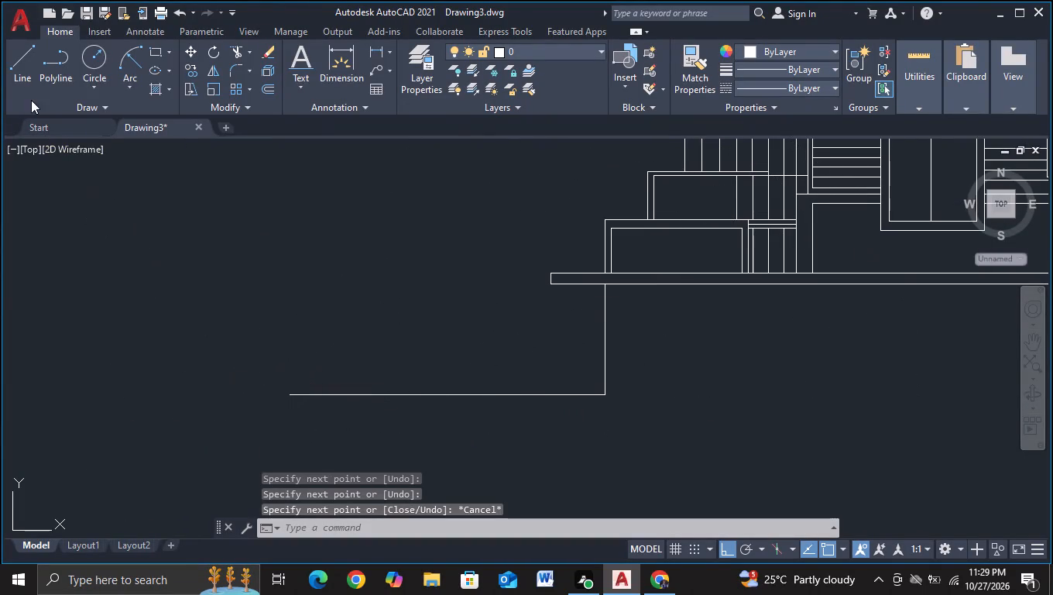
Draw a horizontal line from the lower corner rightward, well past the ground slab's right end, as the lower ground line.
click(30, 84)
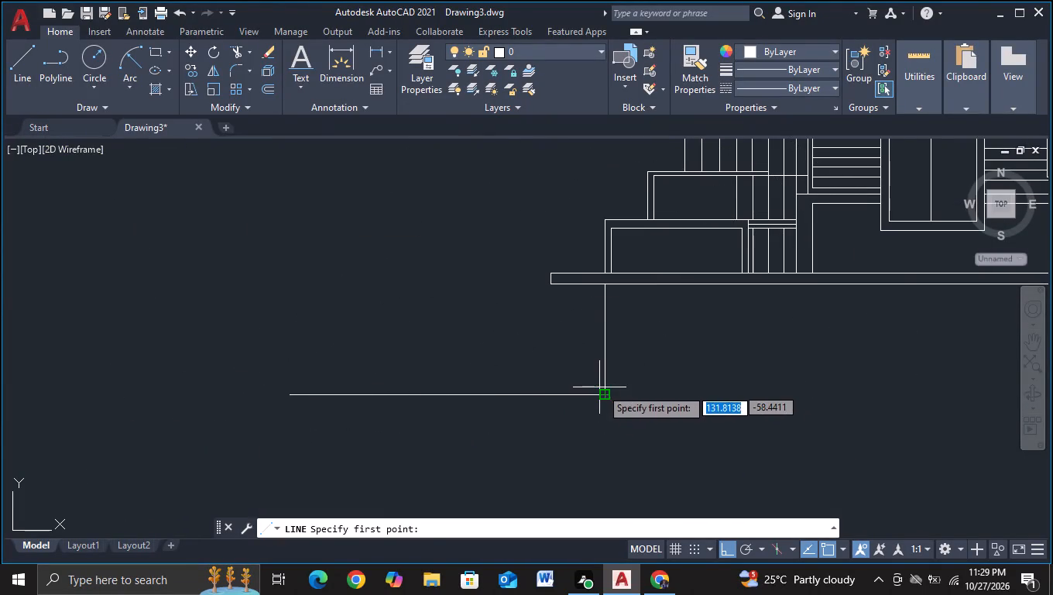
click(605, 394)
scroll(944, 421, down, 1)
middle_drag(944, 421, 140, 332)
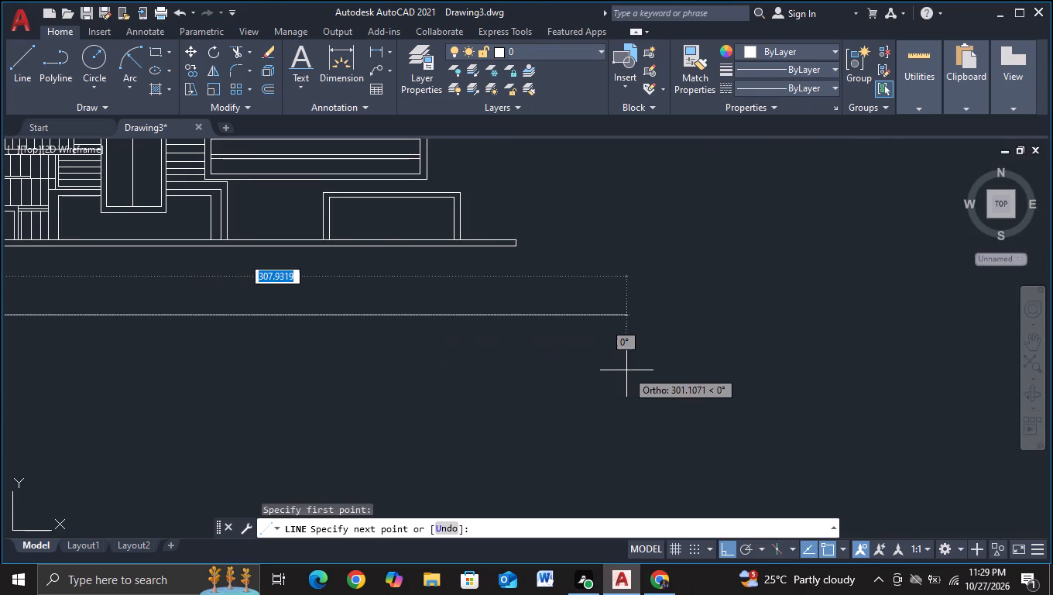
click(838, 388)
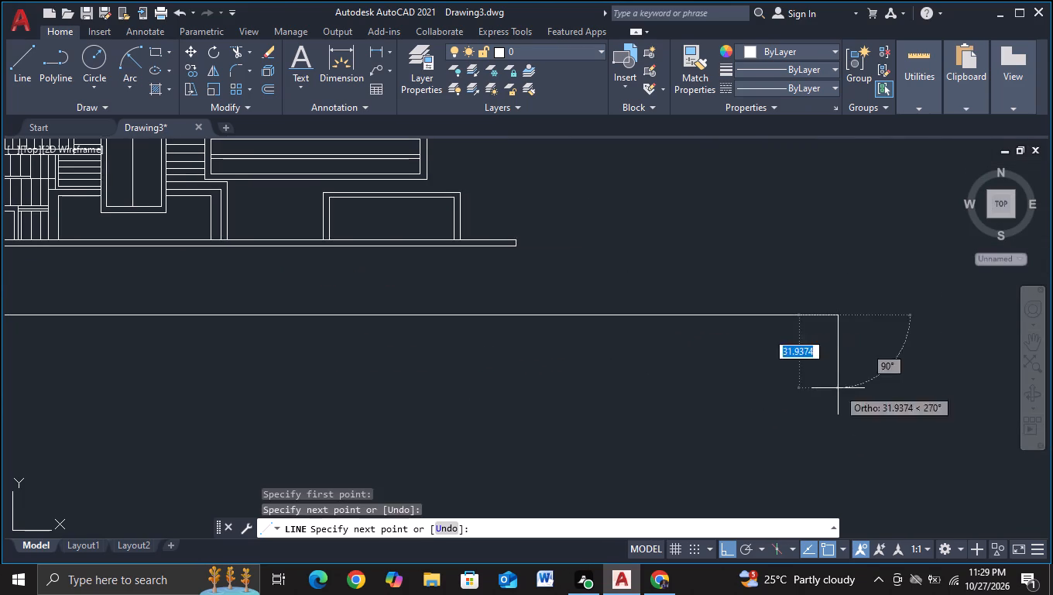
key(Escape)
Examine the whole elevation together with the lower ground line.
scroll(573, 379, down, 3)
middle_drag(520, 401, 598, 397)
scroll(589, 398, up, 2)
middle_drag(567, 399, 560, 438)
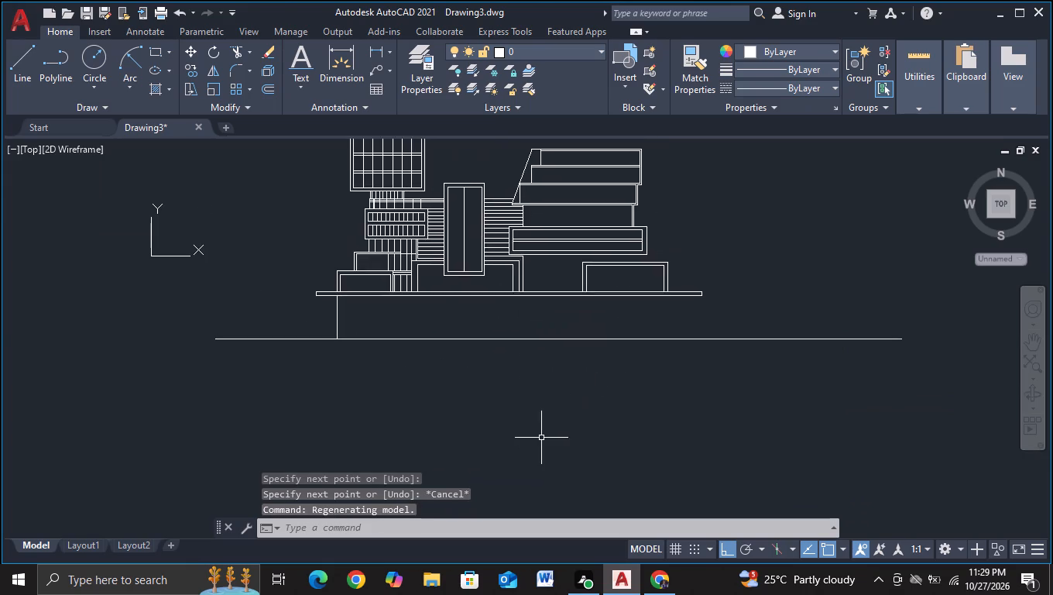
middle_drag(537, 418, 541, 458)
middle_drag(524, 349, 524, 377)
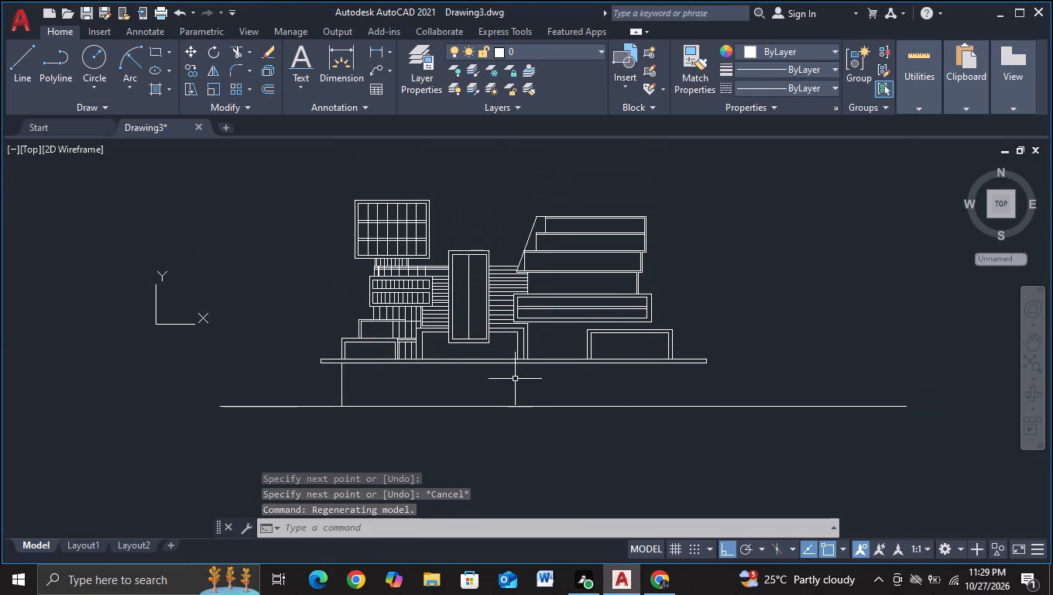
middle_drag(715, 309, 660, 308)
middle_drag(660, 308, 660, 323)
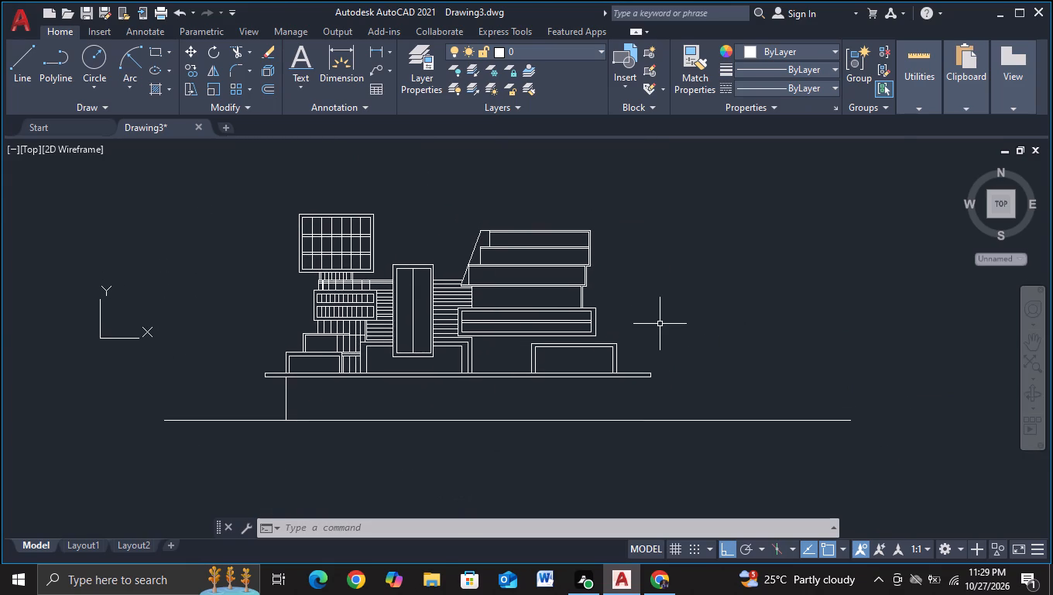
Copy the bottom tier's inner right edge leftward five times, at about 6.8, 14, 21.6, 28.9 and 36.9 units, with object snap off after the first.
scroll(660, 324, up, 2)
middle_drag(607, 330, 669, 325)
scroll(672, 323, up, 2)
middle_drag(660, 329, 788, 343)
scroll(629, 324, down, 1)
middle_drag(633, 325, 735, 334)
scroll(611, 332, up, 1)
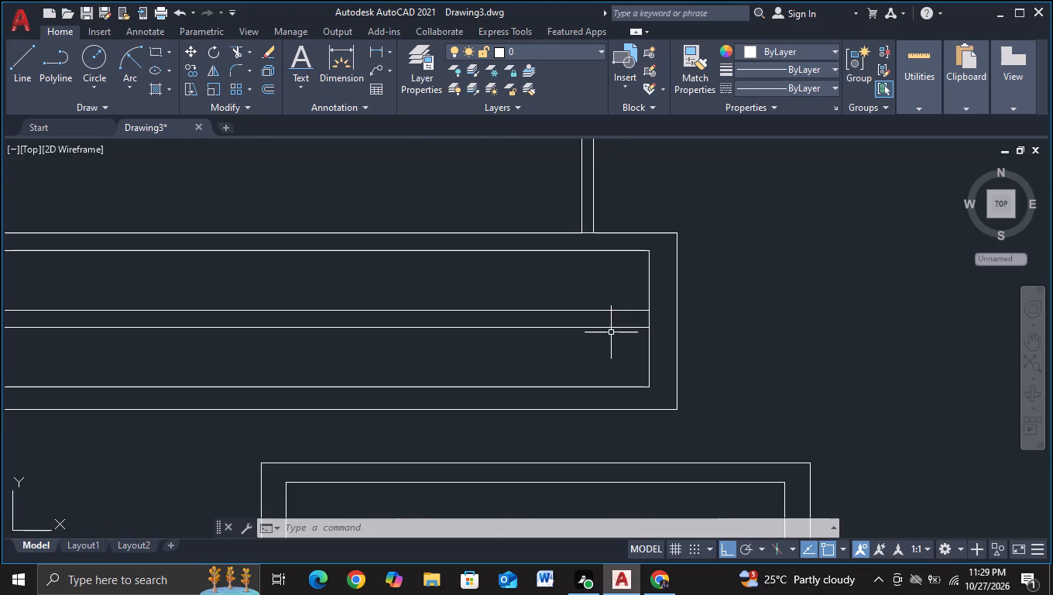
middle_drag(611, 332, 689, 341)
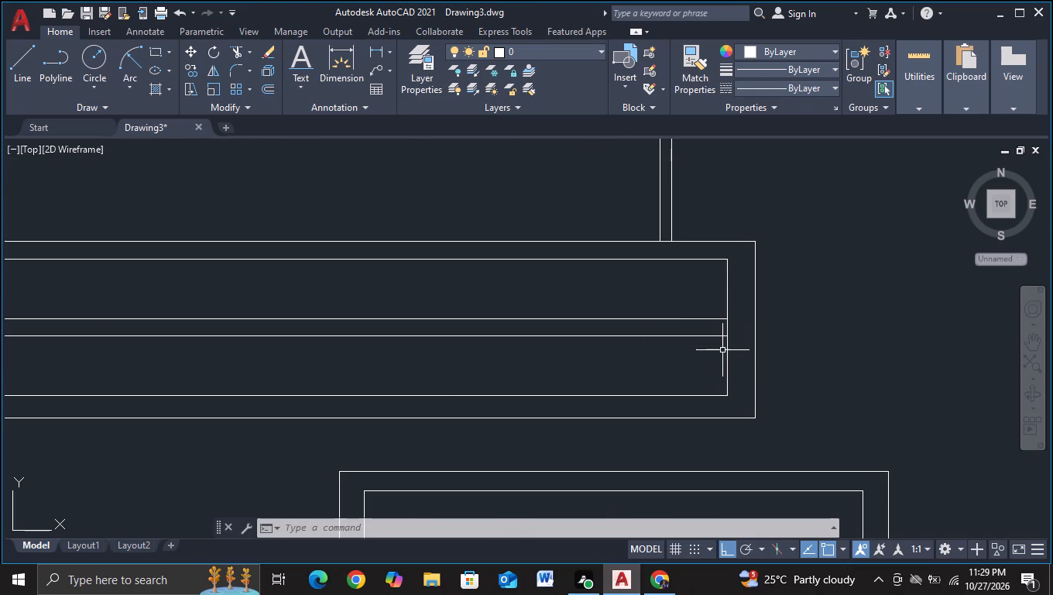
click(728, 356)
key(c)
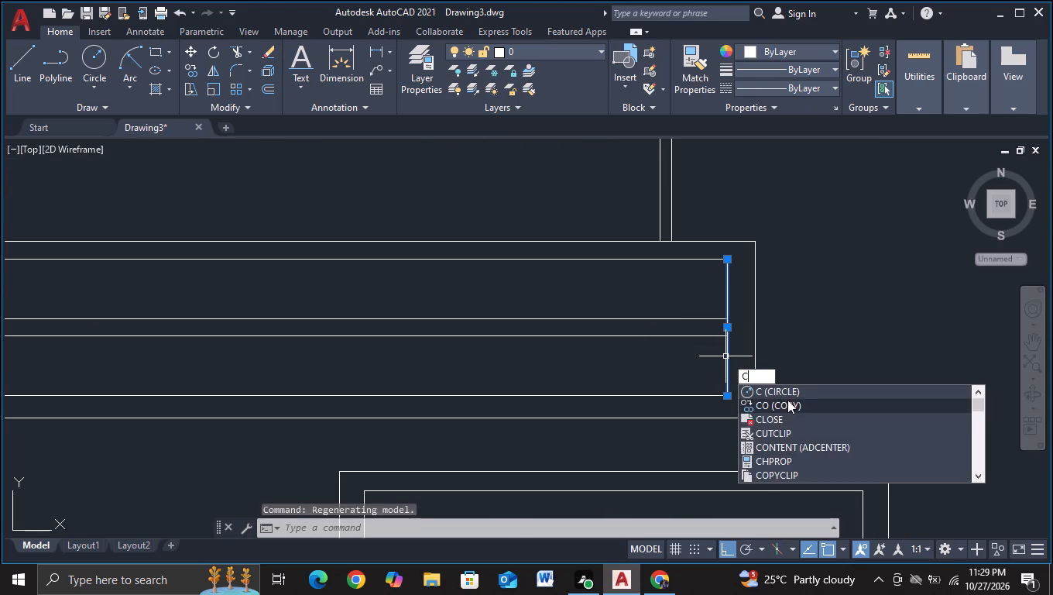
click(788, 404)
click(852, 359)
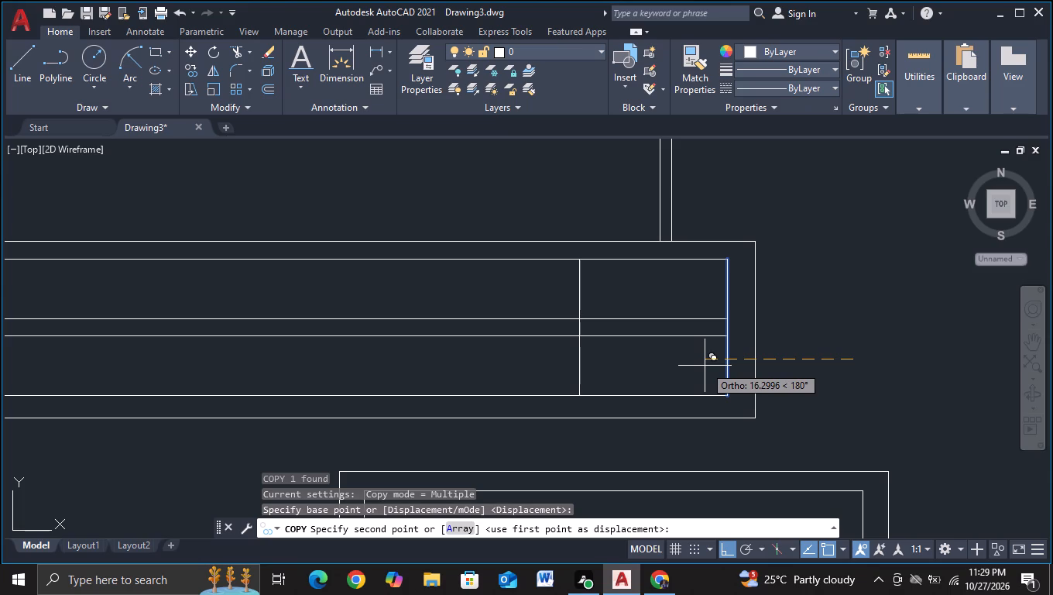
scroll(705, 366, up, 1)
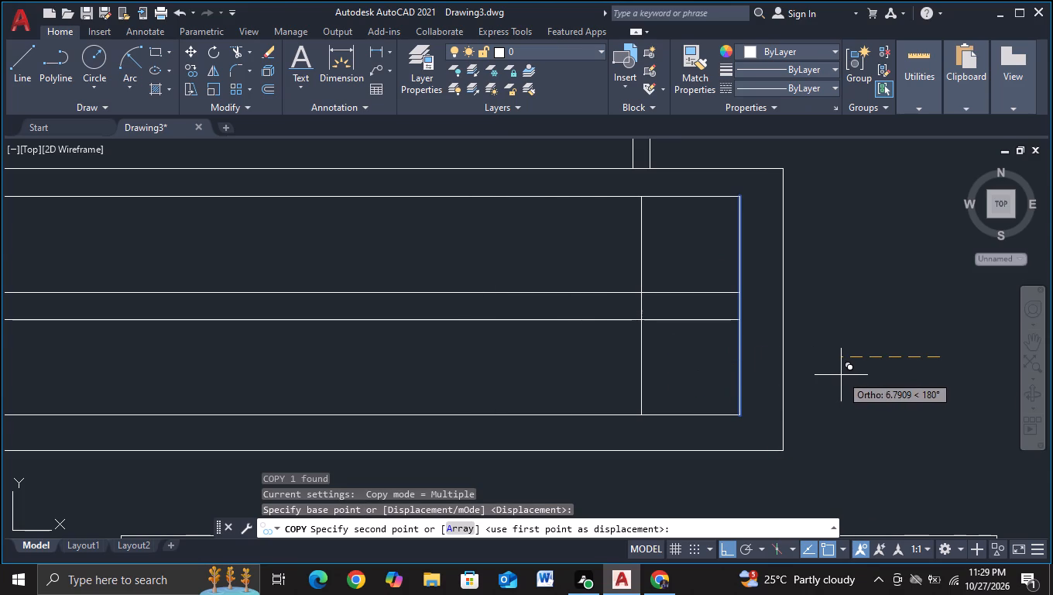
click(841, 375)
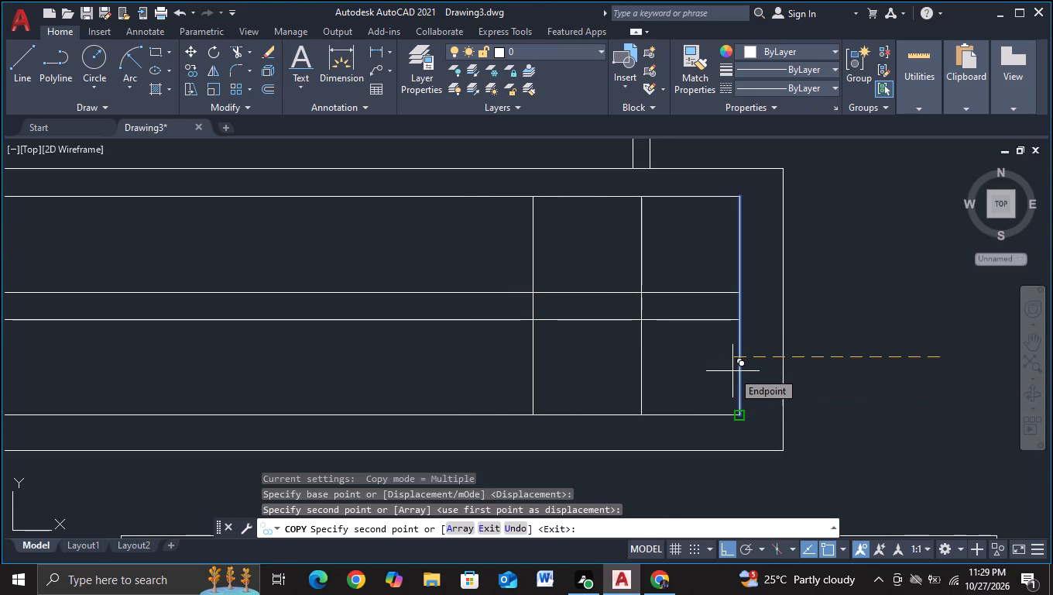
key(F3)
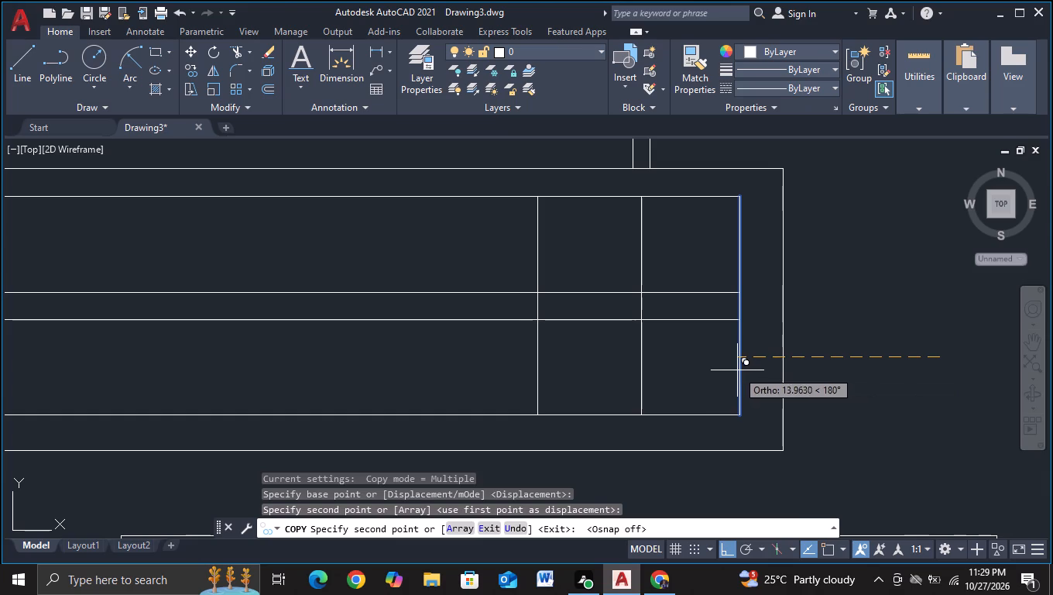
click(737, 370)
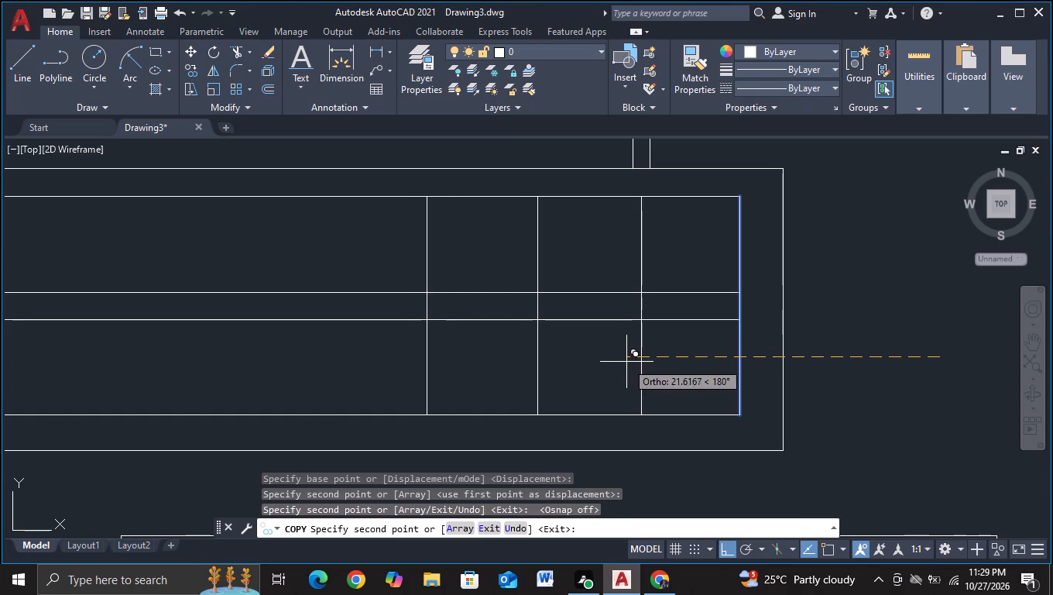
click(626, 362)
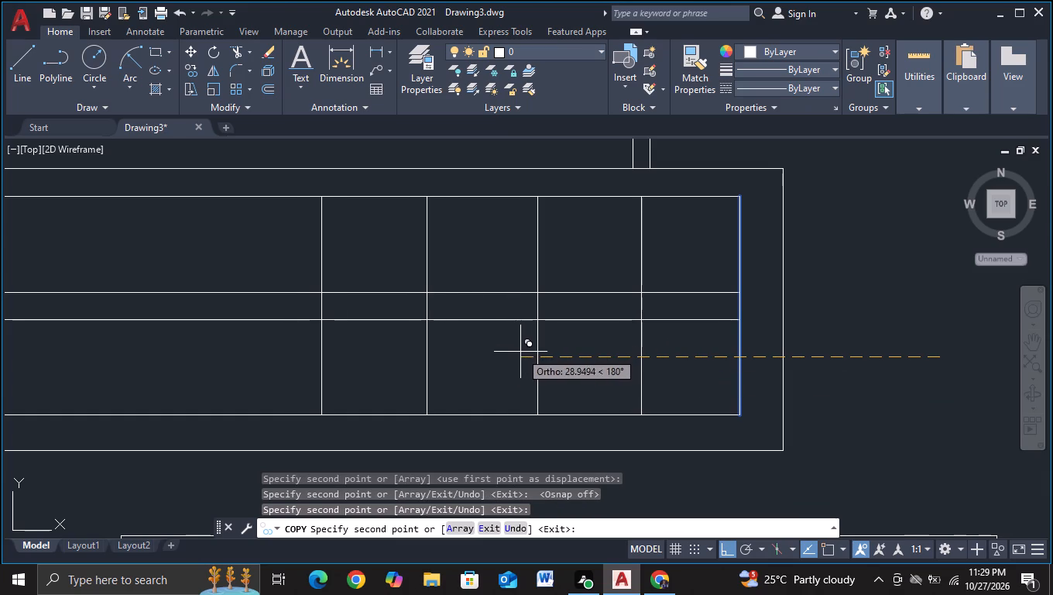
click(520, 352)
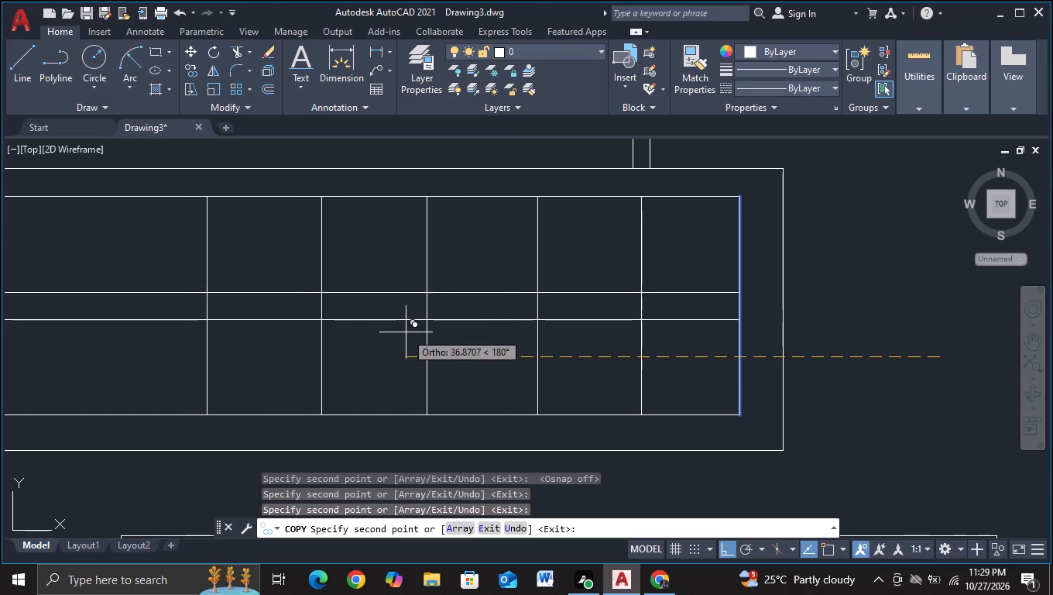
click(406, 332)
Continue copying the edge leftward six more times at roughly 8-unit spacing, filling the bottom tier's inner frame with vertical dividers.
middle_drag(406, 332, 699, 359)
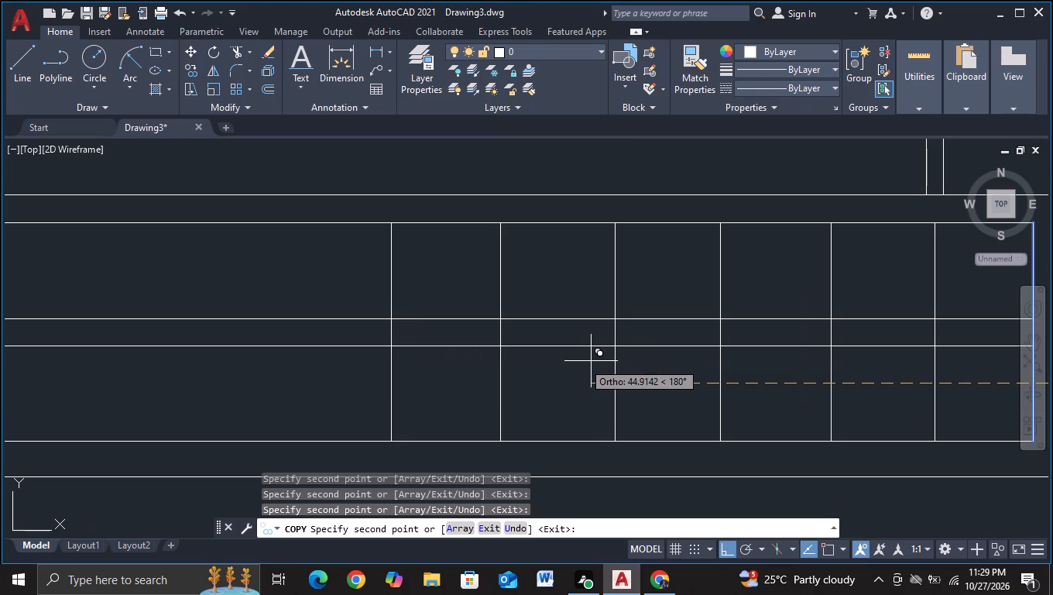
click(581, 363)
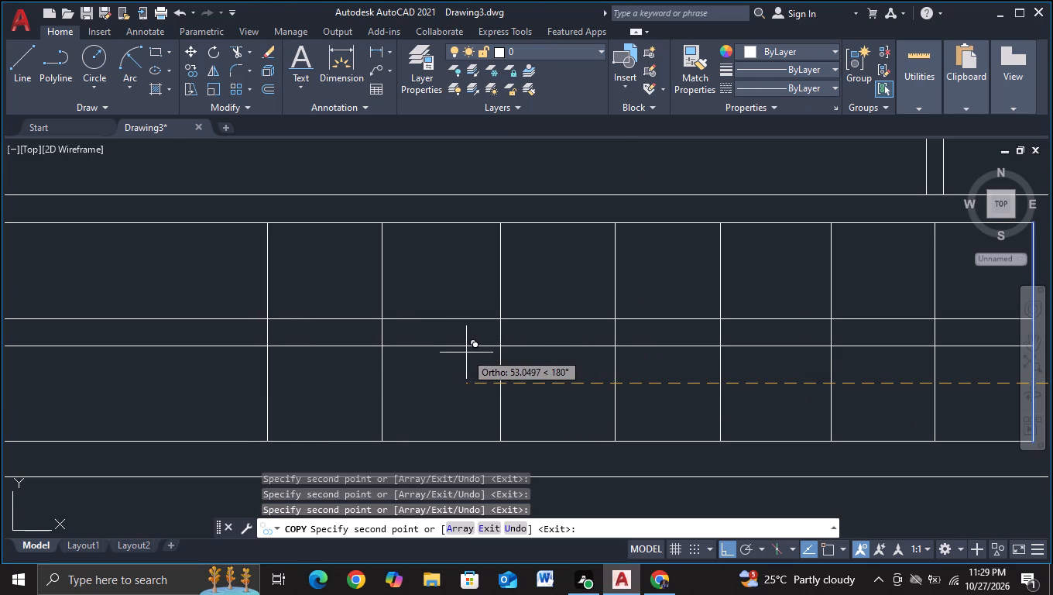
click(467, 353)
middle_drag(467, 353, 751, 359)
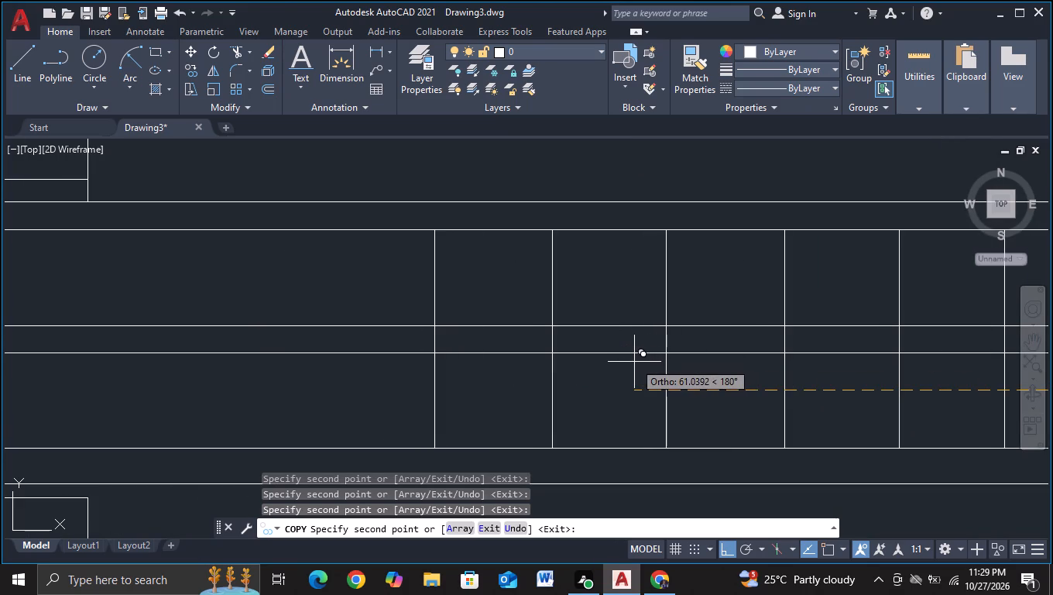
click(633, 363)
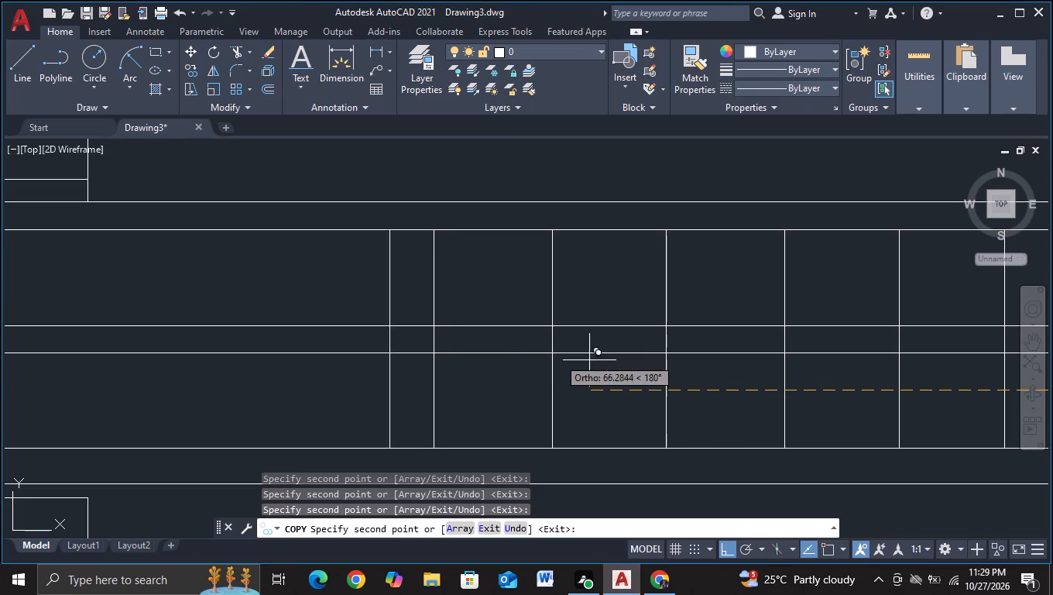
click(506, 356)
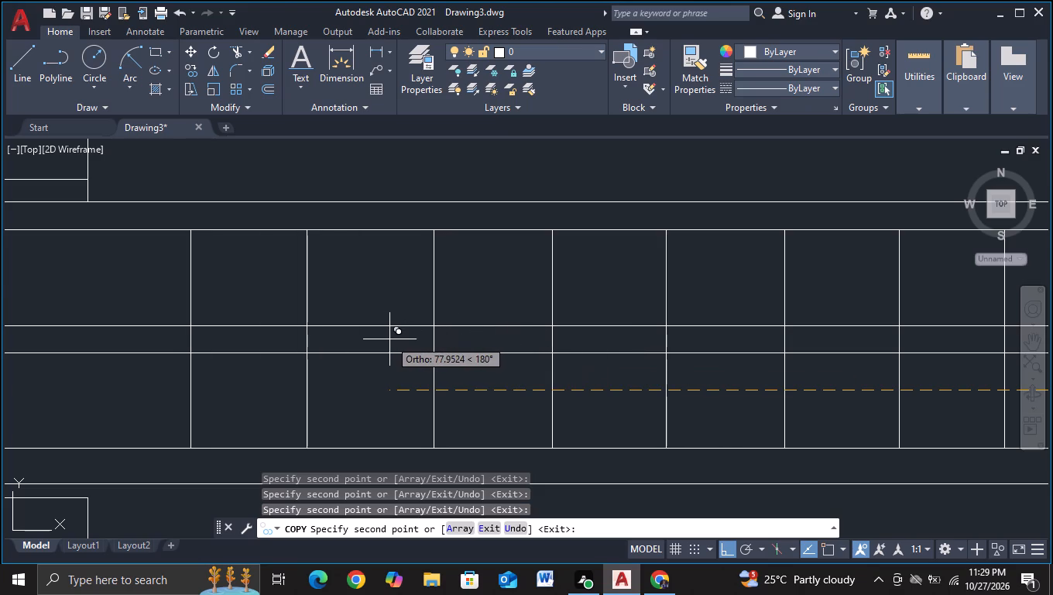
click(389, 339)
middle_drag(389, 339, 737, 334)
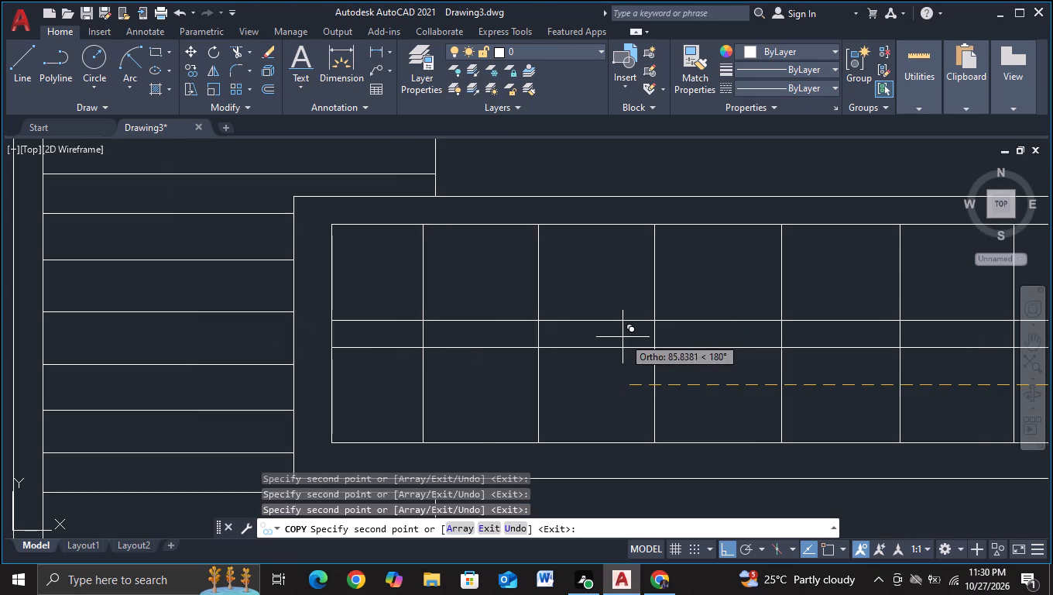
click(624, 336)
key(Escape)
scroll(655, 332, down, 2)
middle_drag(672, 353, 566, 349)
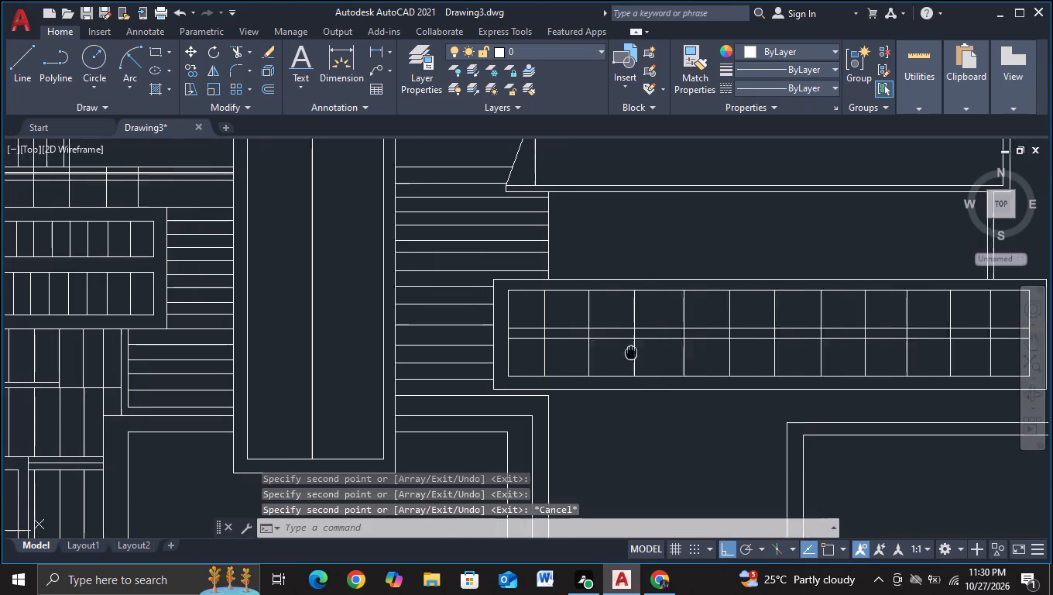
middle_drag(566, 349, 397, 321)
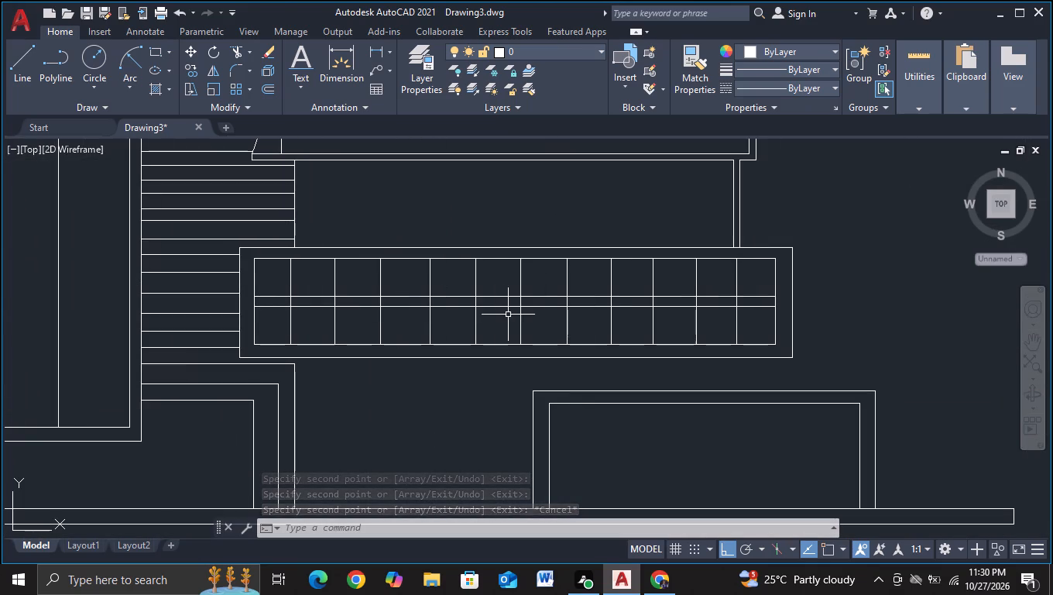
Trim the dividers and both side edges of the bottom tier's inner frame between its two middle horizontal lines, separating two panel rows.
click(238, 49)
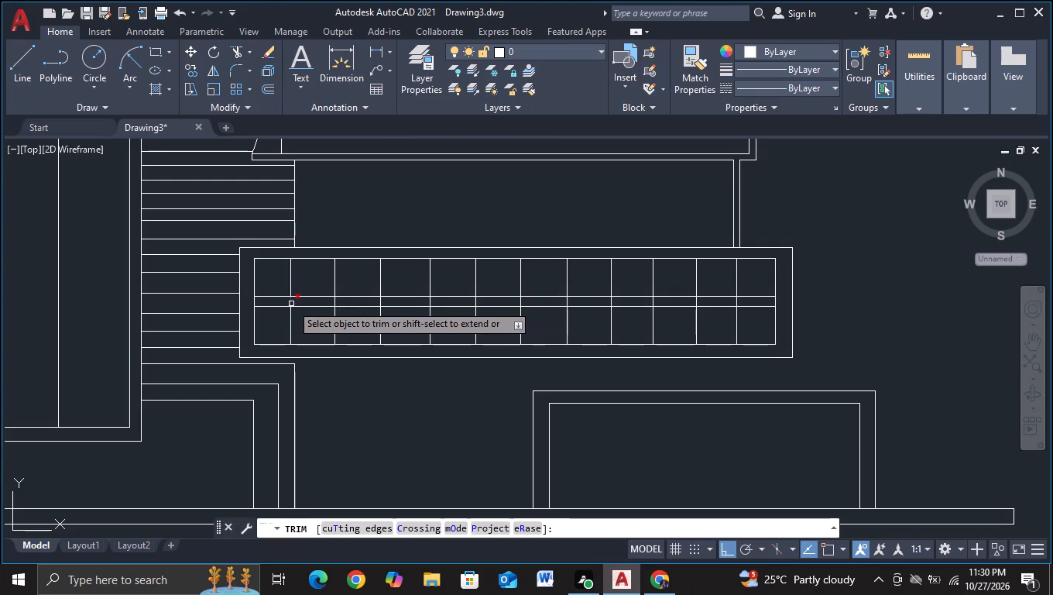
click(291, 304)
click(291, 304)
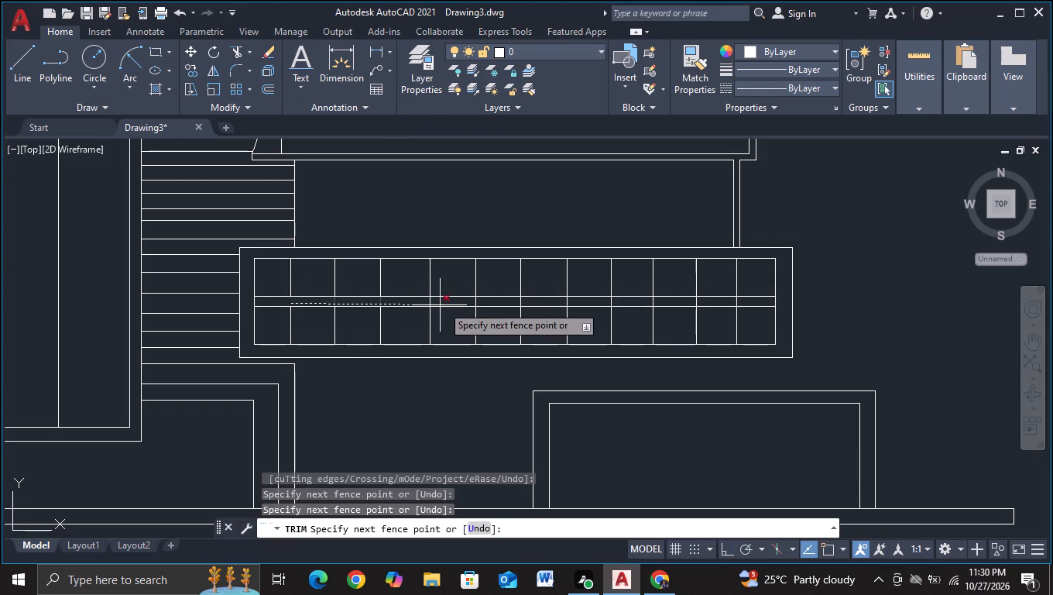
click(753, 302)
scroll(873, 325, down, 1)
middle_drag(872, 325, 747, 325)
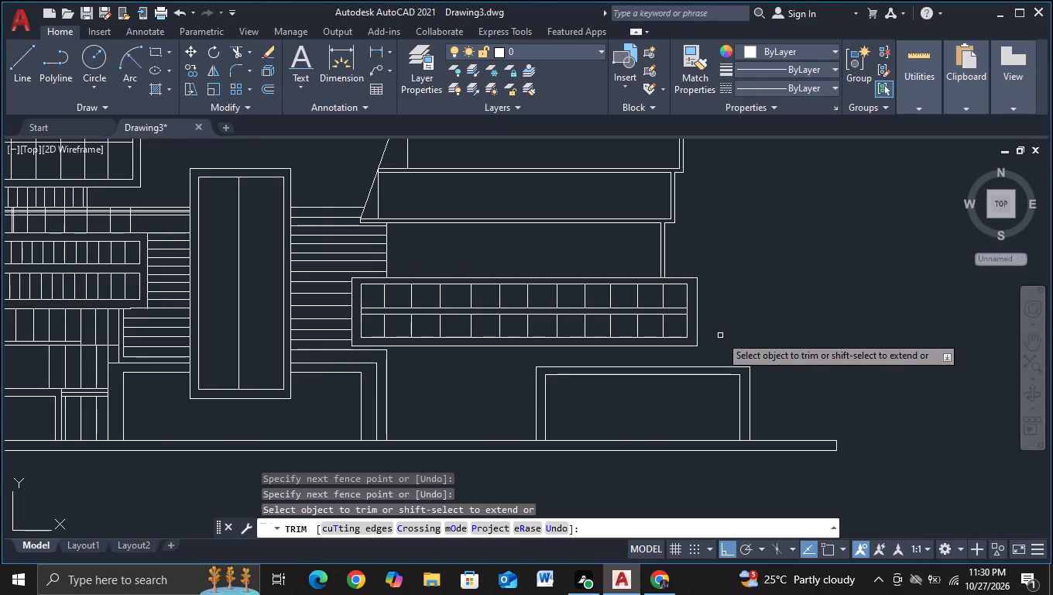
scroll(715, 336, up, 2)
click(640, 271)
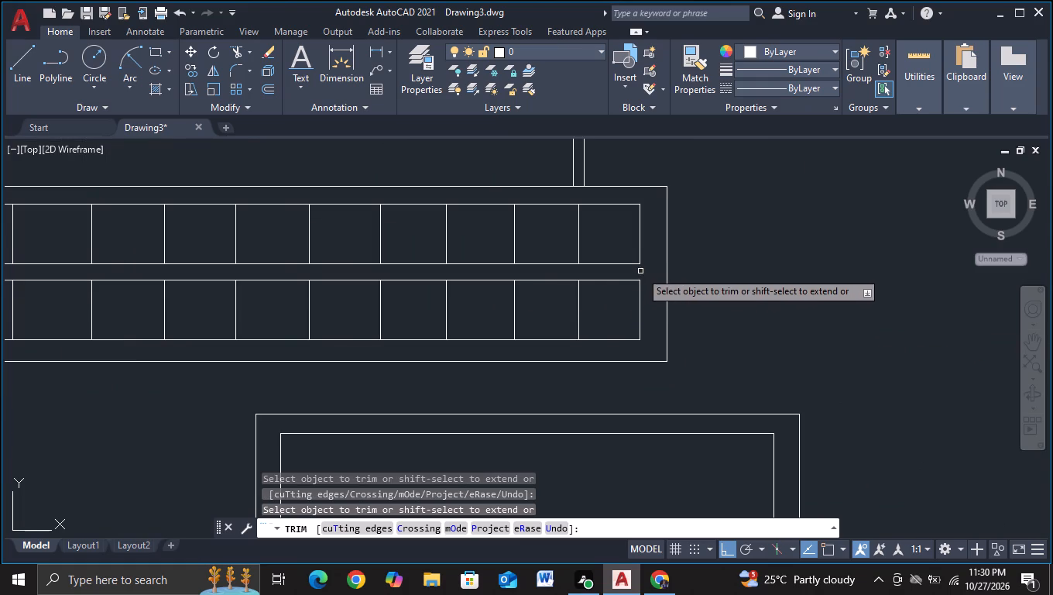
middle_drag(431, 273, 767, 280)
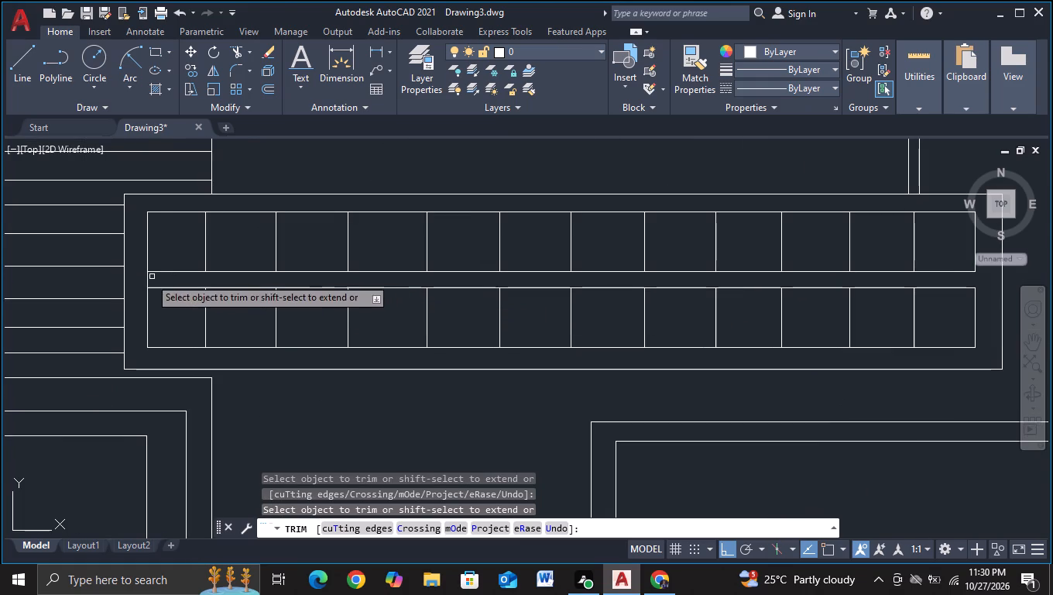
click(152, 280)
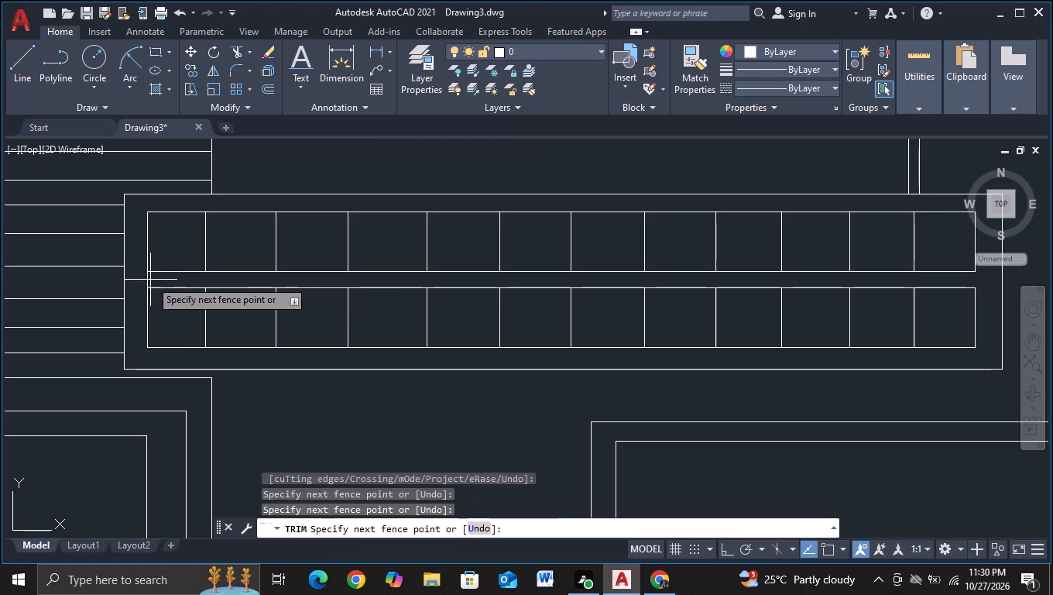
click(141, 280)
key(Escape)
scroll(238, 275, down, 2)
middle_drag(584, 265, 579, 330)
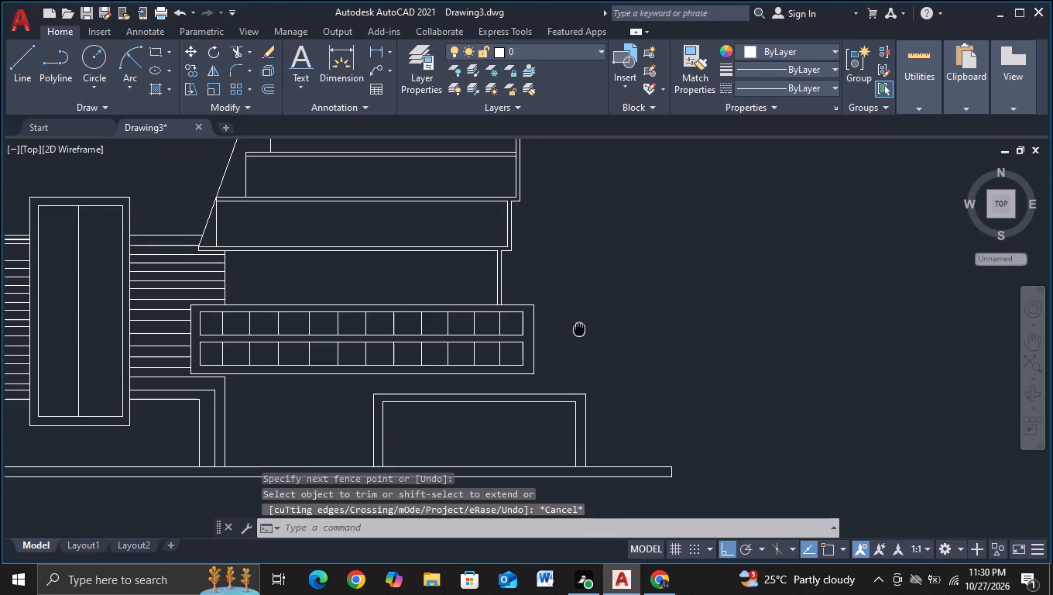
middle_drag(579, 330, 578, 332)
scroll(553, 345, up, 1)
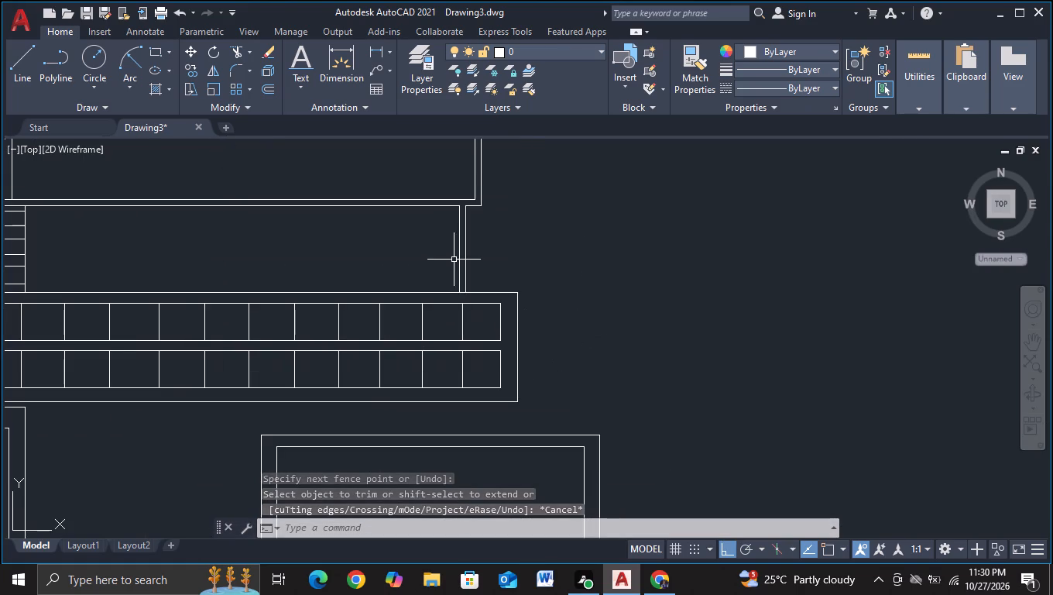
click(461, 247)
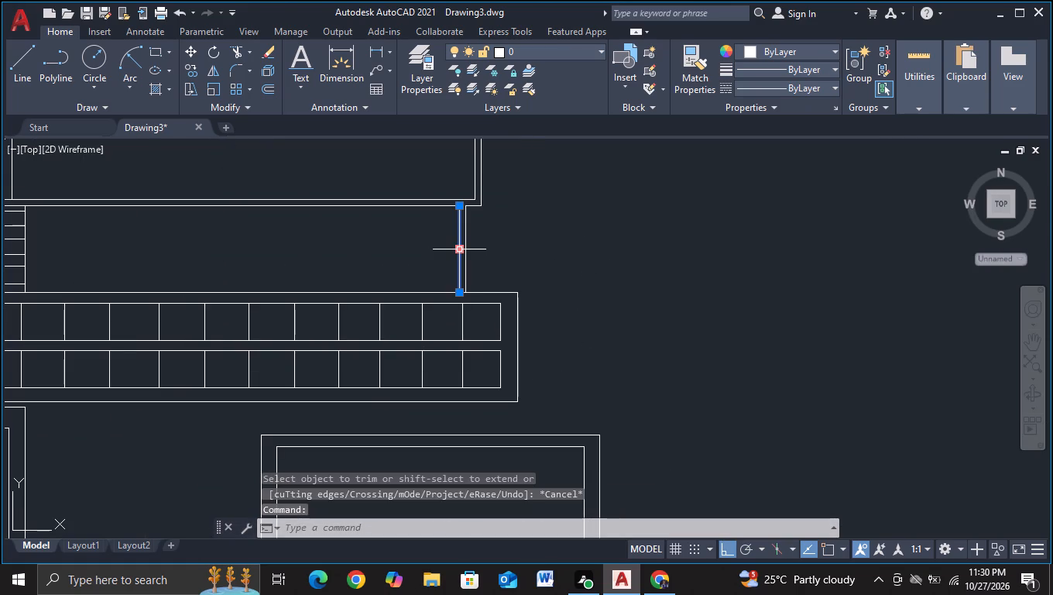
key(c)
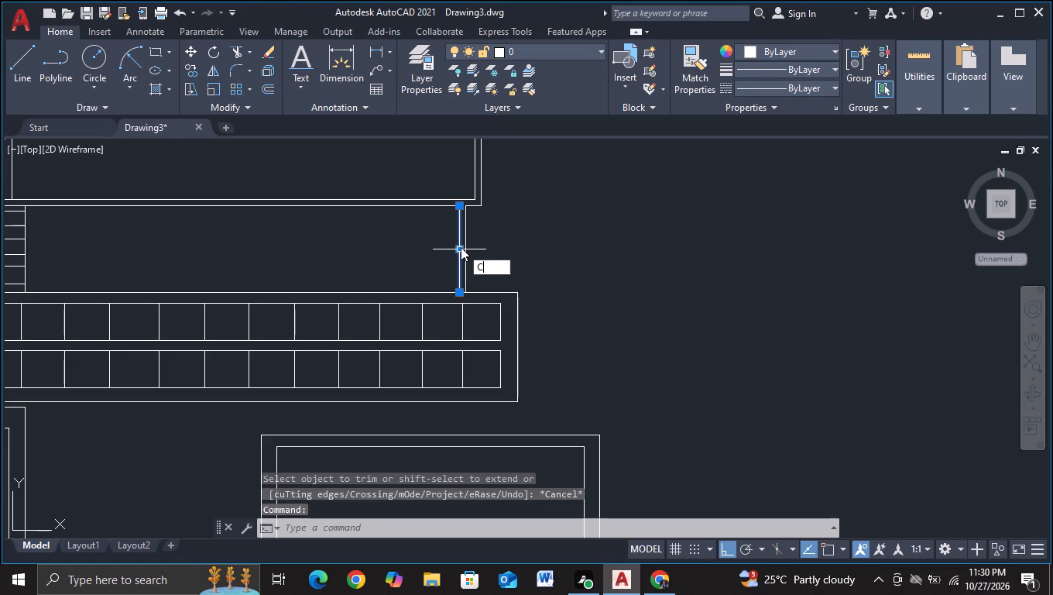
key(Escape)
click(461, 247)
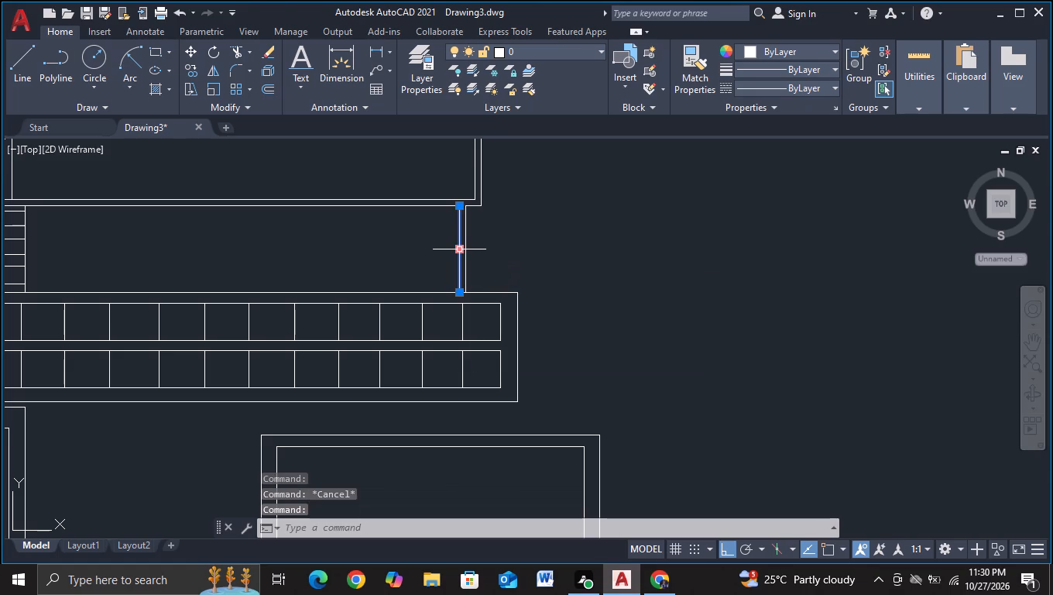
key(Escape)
Copy the second tier's inner right edge leftward six times, starting about 75.7 units away and working back rightward at roughly 6-unit spacing.
click(461, 247)
key(c)
click(513, 296)
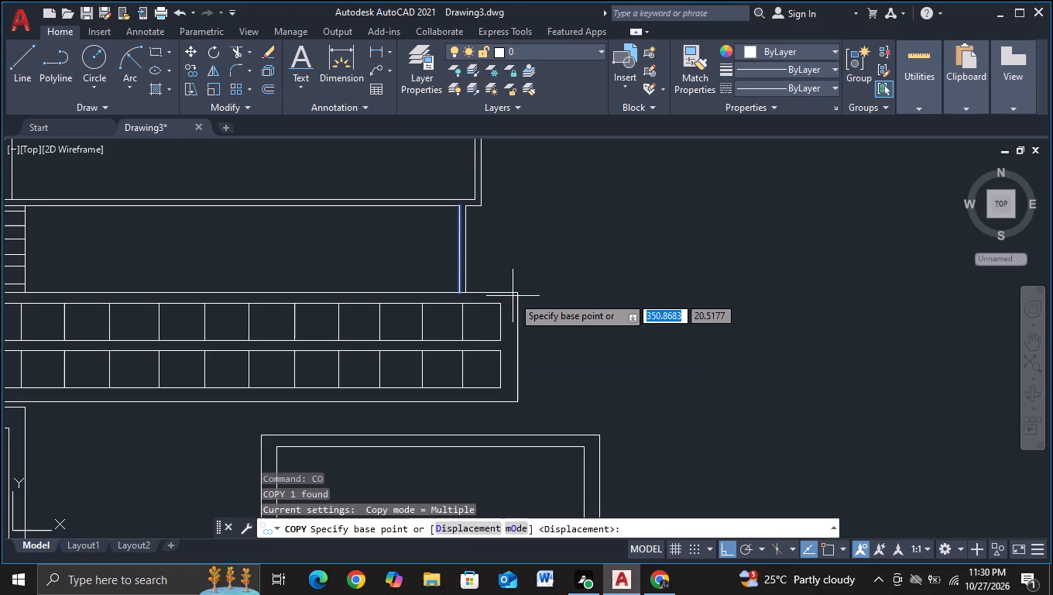
click(530, 269)
middle_drag(176, 276, 345, 269)
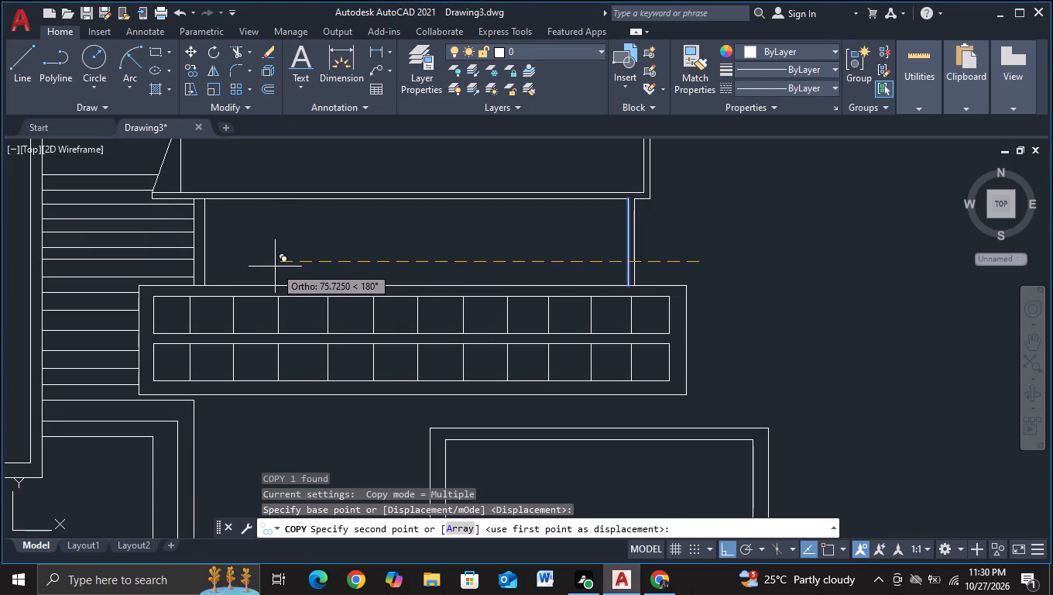
click(275, 267)
click(310, 266)
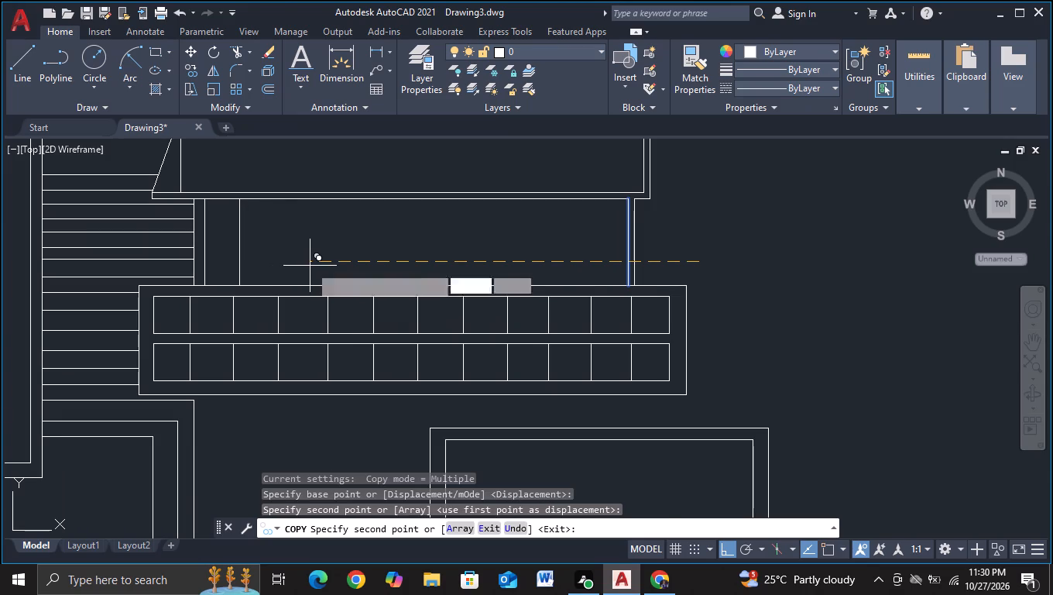
click(344, 263)
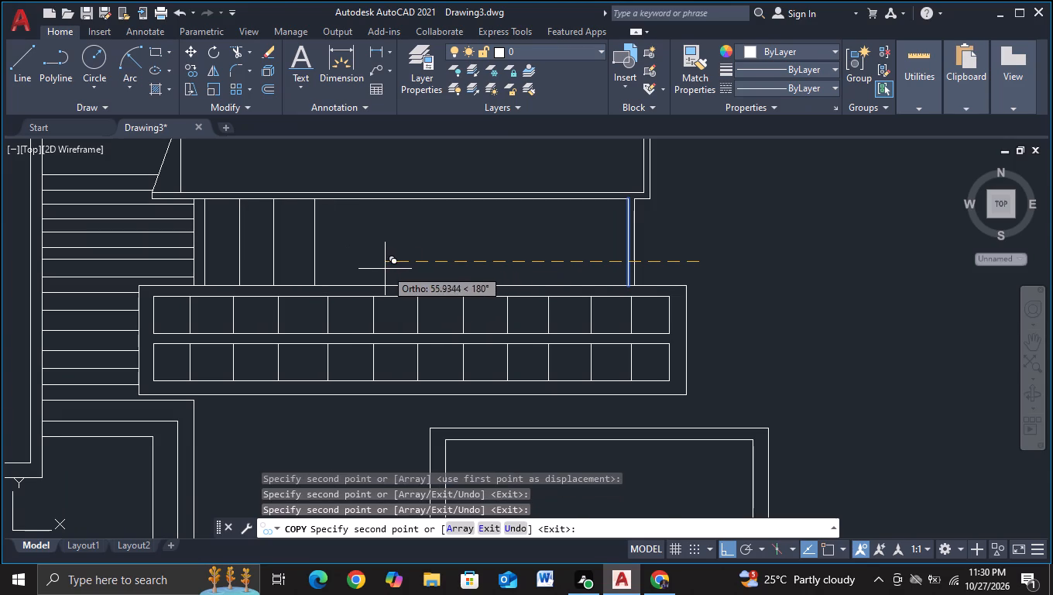
click(376, 271)
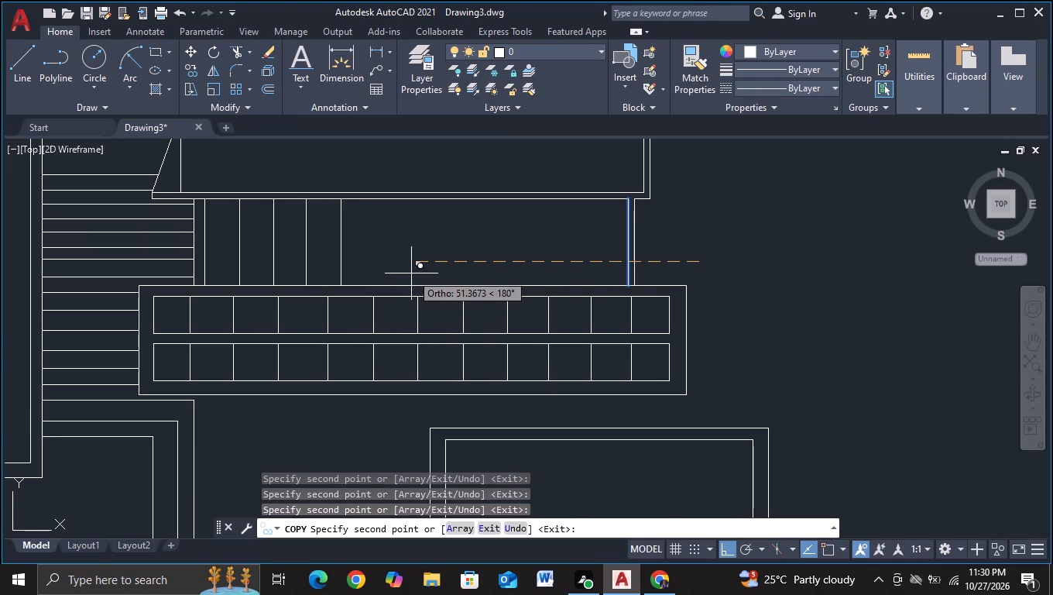
click(411, 273)
click(445, 273)
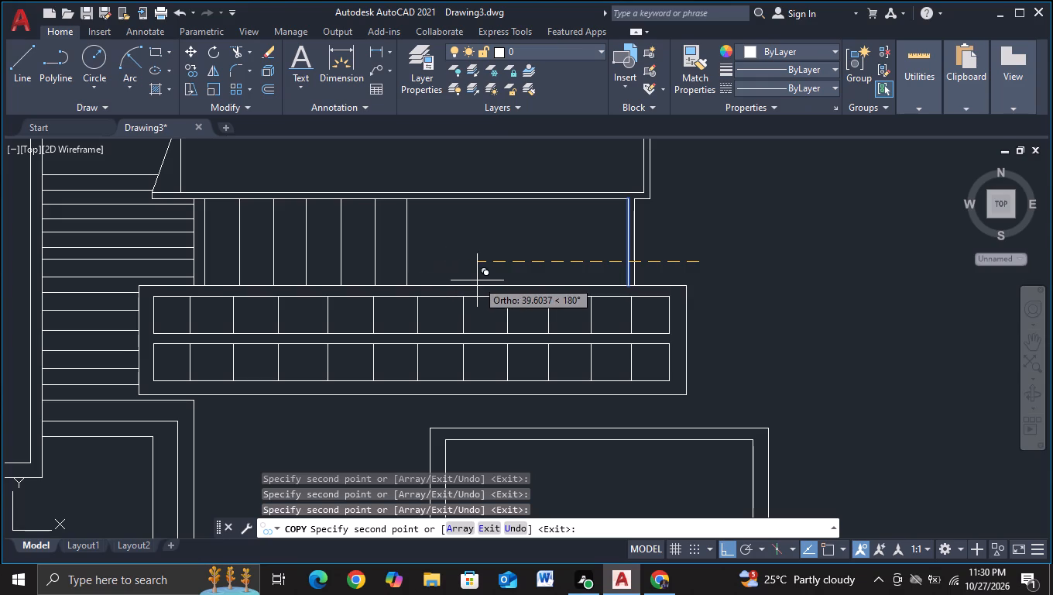
Continue with six more copies in the second tier, from about 39.6 down to 6.1 units from the edge, completing its dividers.
click(477, 280)
click(516, 284)
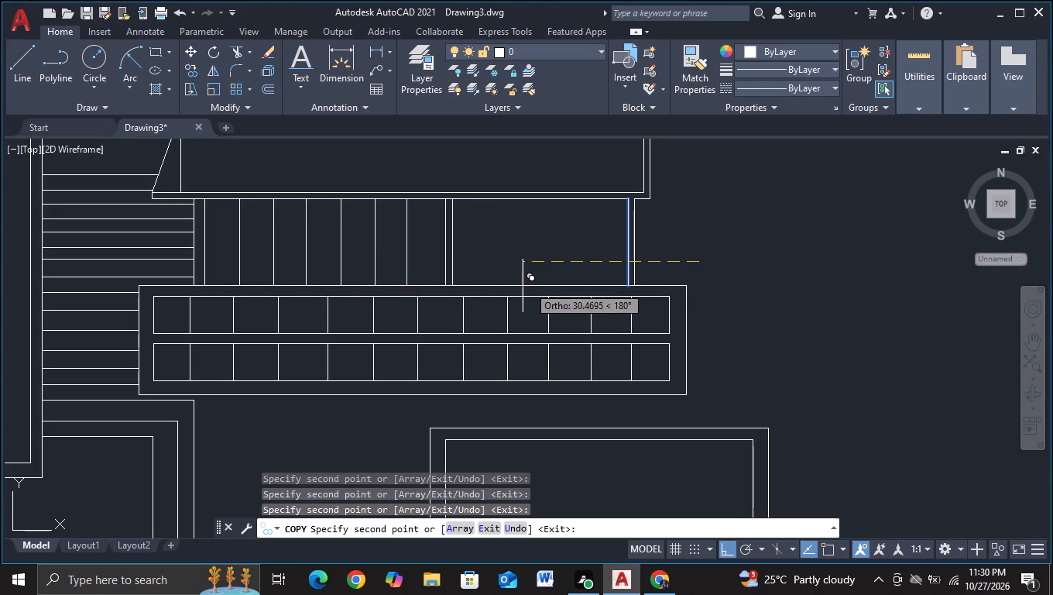
click(551, 295)
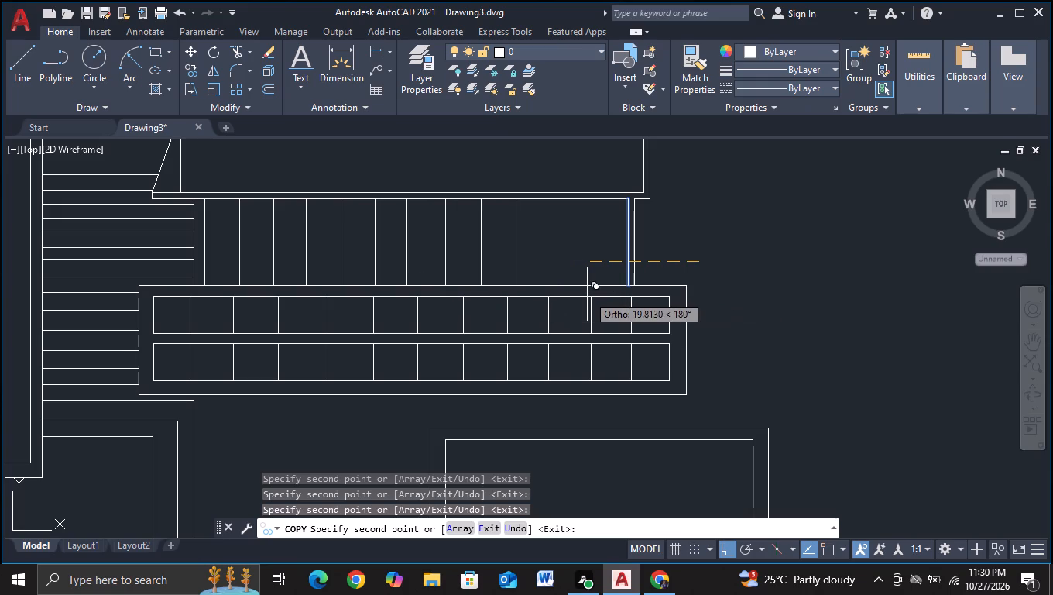
click(587, 294)
click(626, 294)
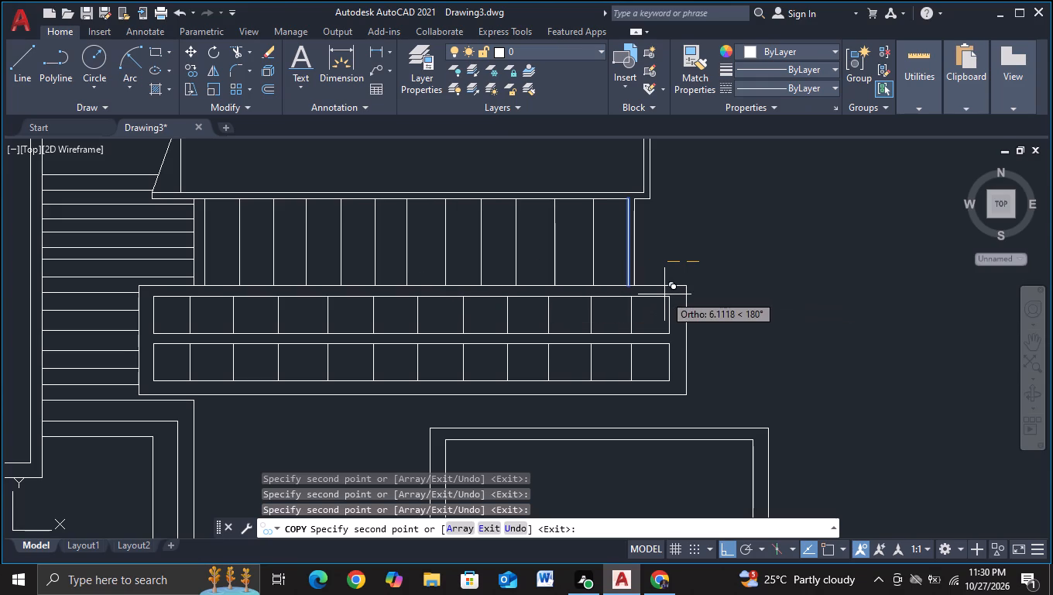
click(664, 294)
key(Escape)
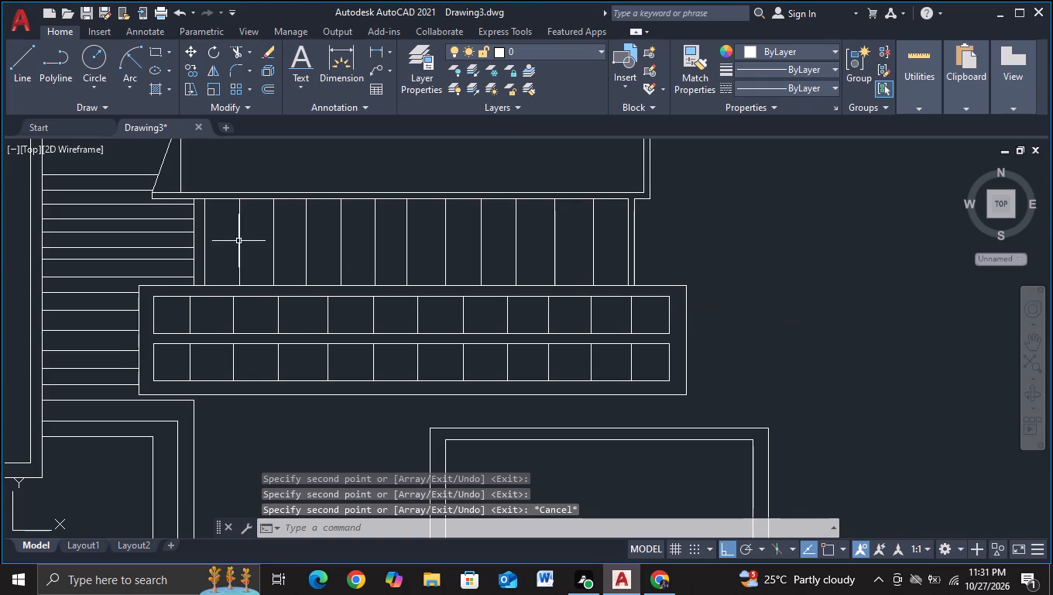
Trim the short stub of the second tier's top line between the stepped wall's edge and the leftmost divider.
click(240, 55)
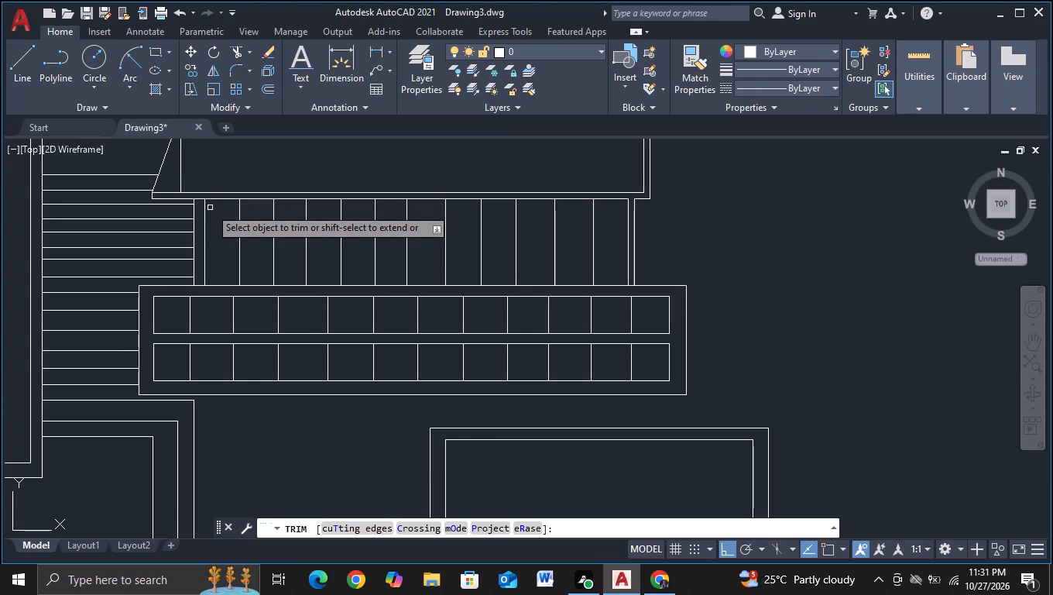
click(201, 201)
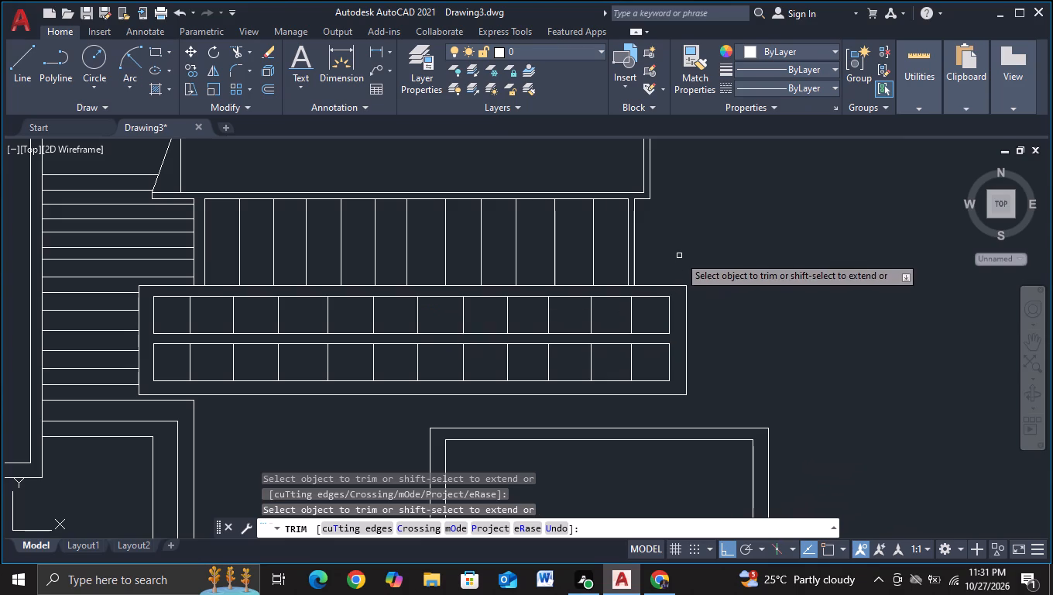
middle_drag(738, 253, 746, 356)
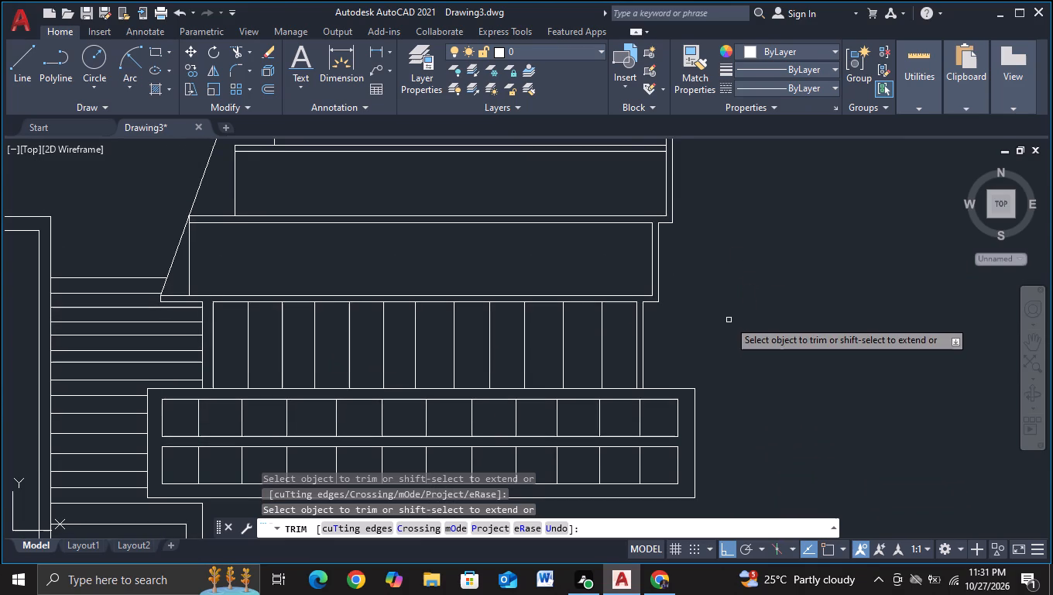
middle_drag(729, 320, 719, 377)
key(Escape)
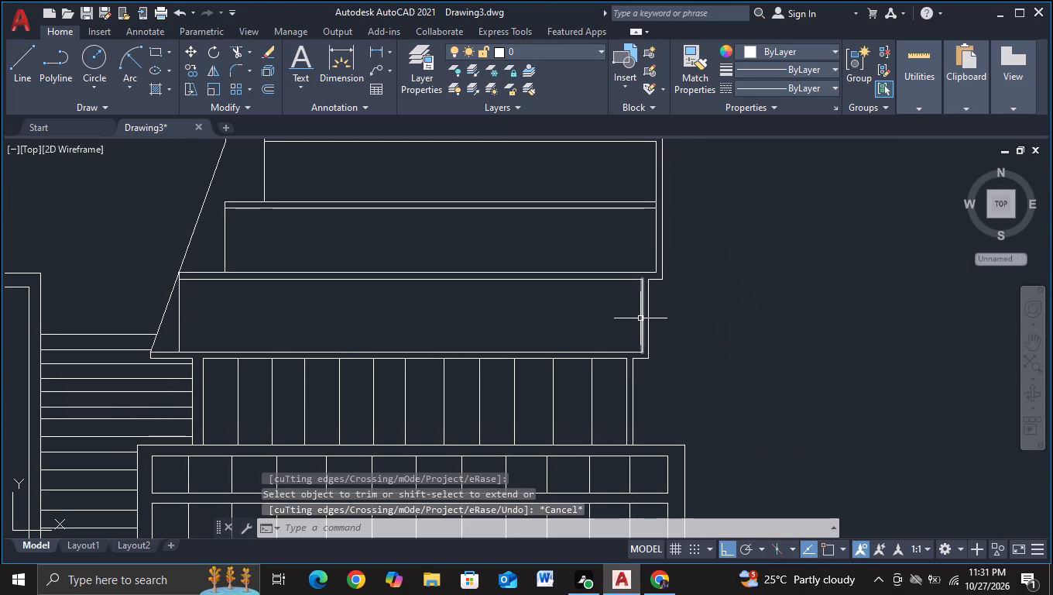
Copy the third tier's inner right edge leftward five times at roughly 14-unit spacing, from about 13.1 to 71 units.
click(640, 318)
key(c)
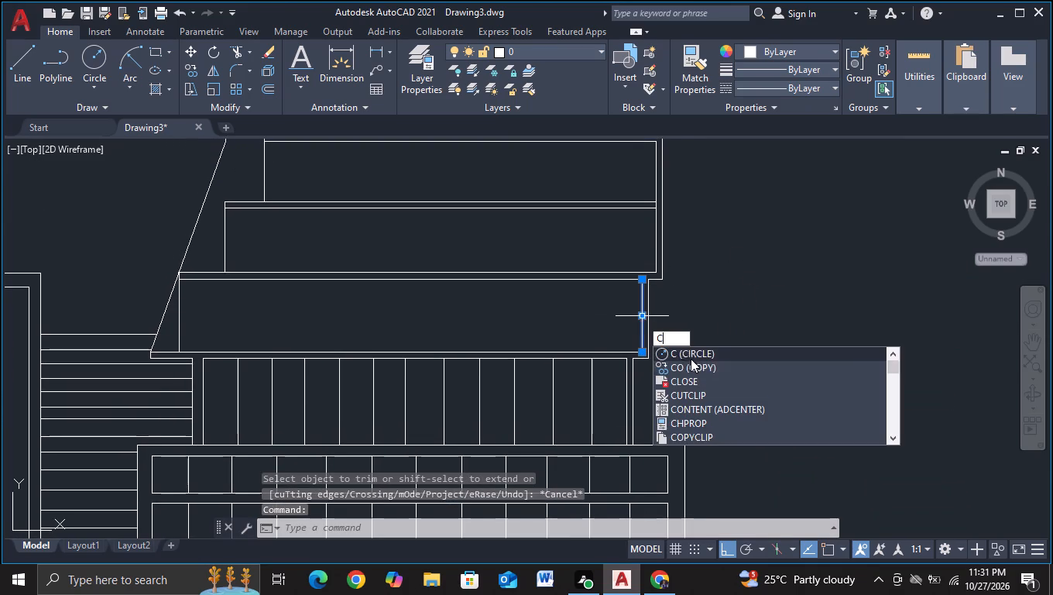
click(697, 369)
click(697, 369)
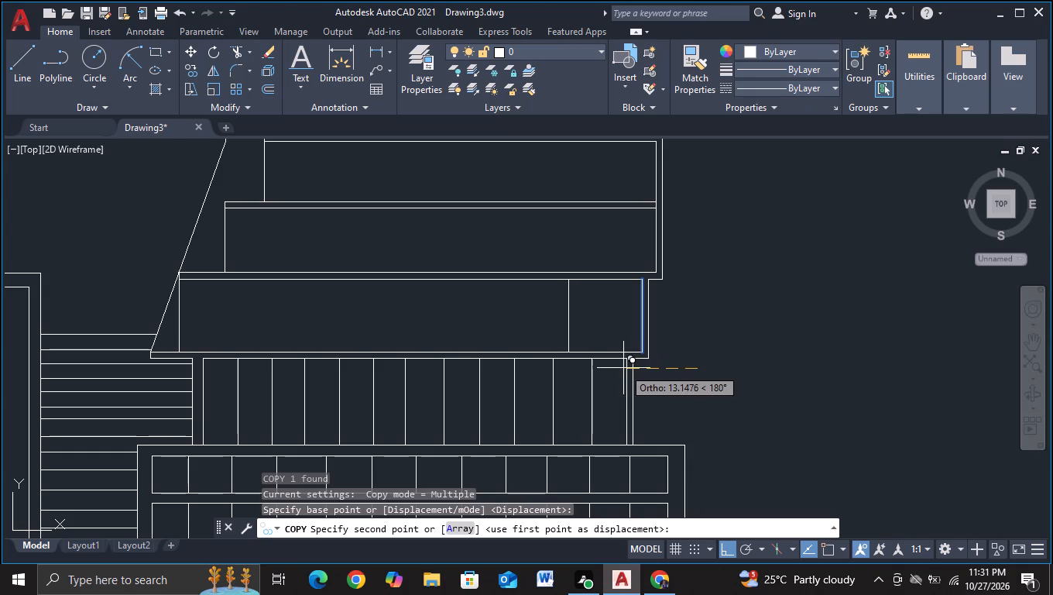
click(623, 368)
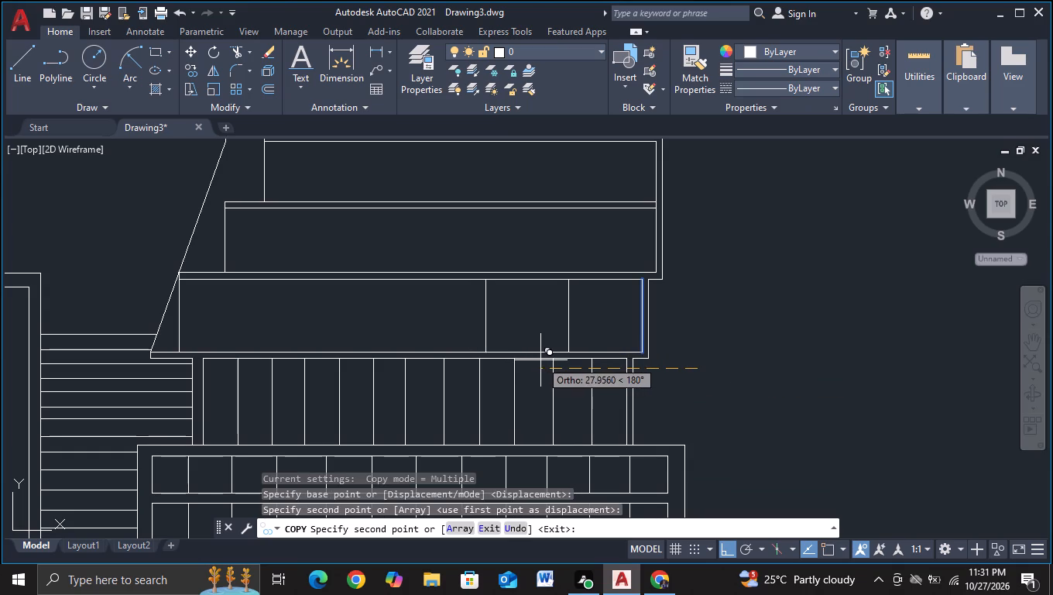
click(541, 360)
click(459, 356)
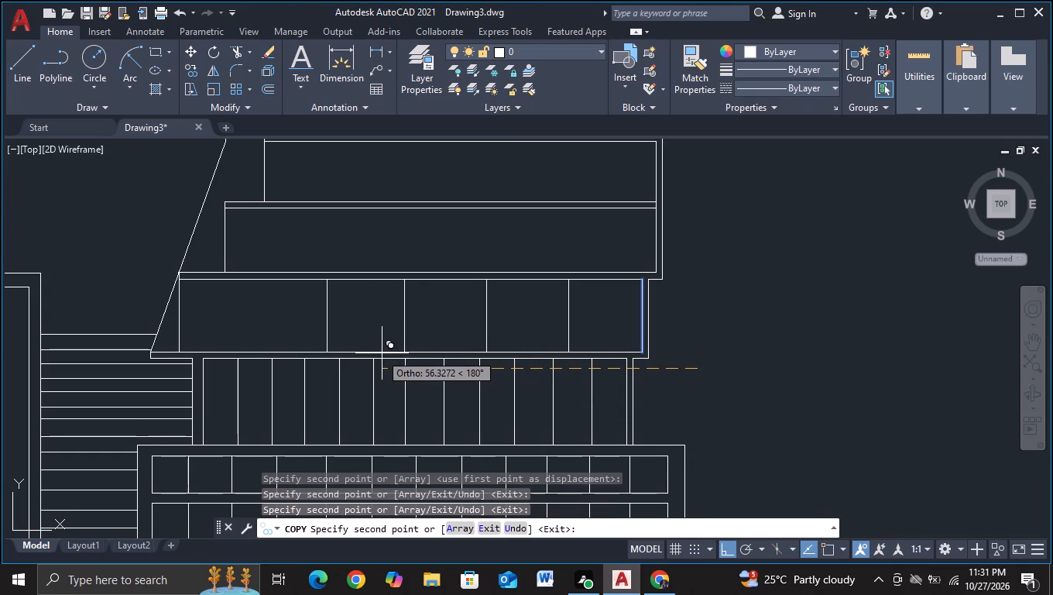
click(382, 353)
click(300, 344)
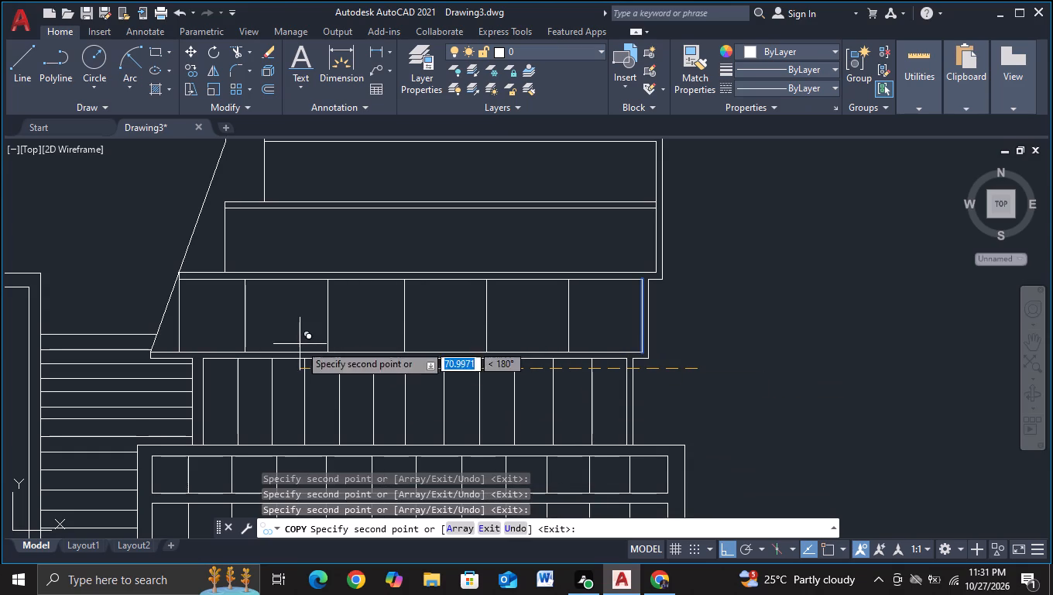
key(Escape)
Copy the inner right edges of the top two tiers together leftward five times at roughly 11.5-unit spacing, starting about 11.3 units away.
click(656, 227)
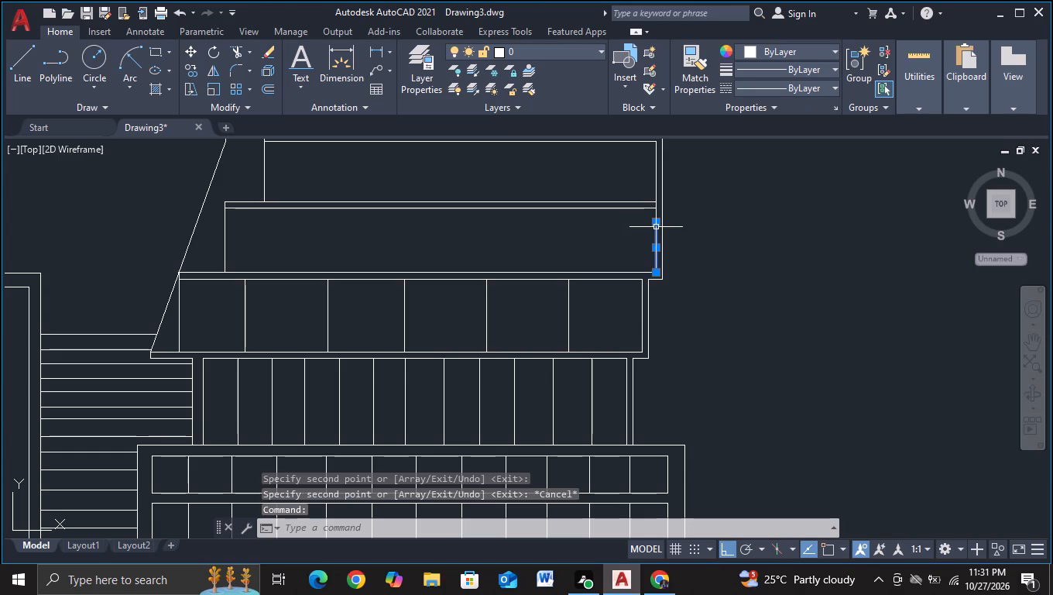
scroll(656, 216, up, 2)
click(654, 209)
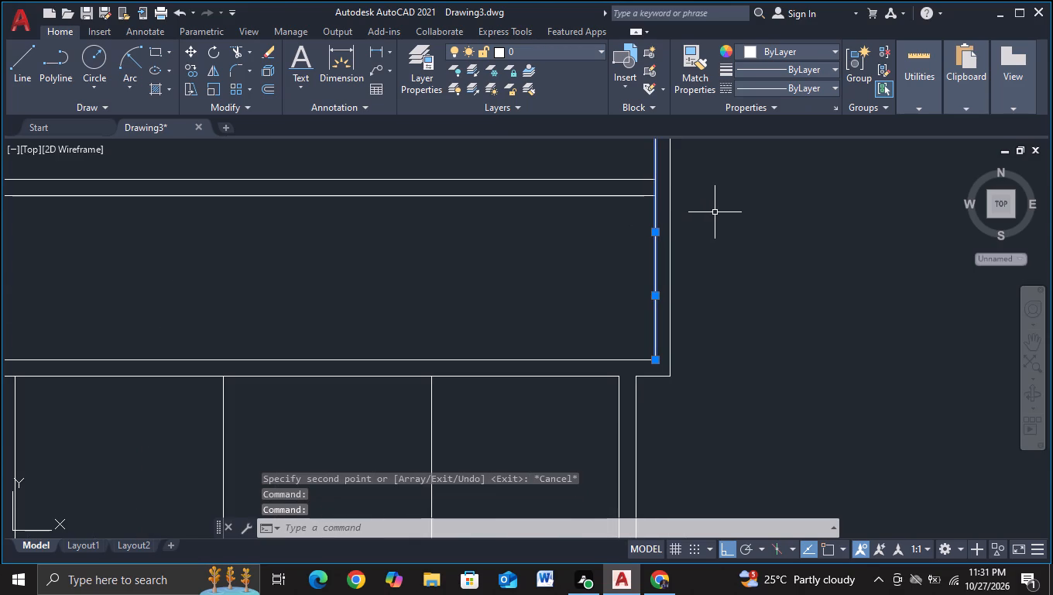
key(c)
click(767, 257)
scroll(767, 257, down, 2)
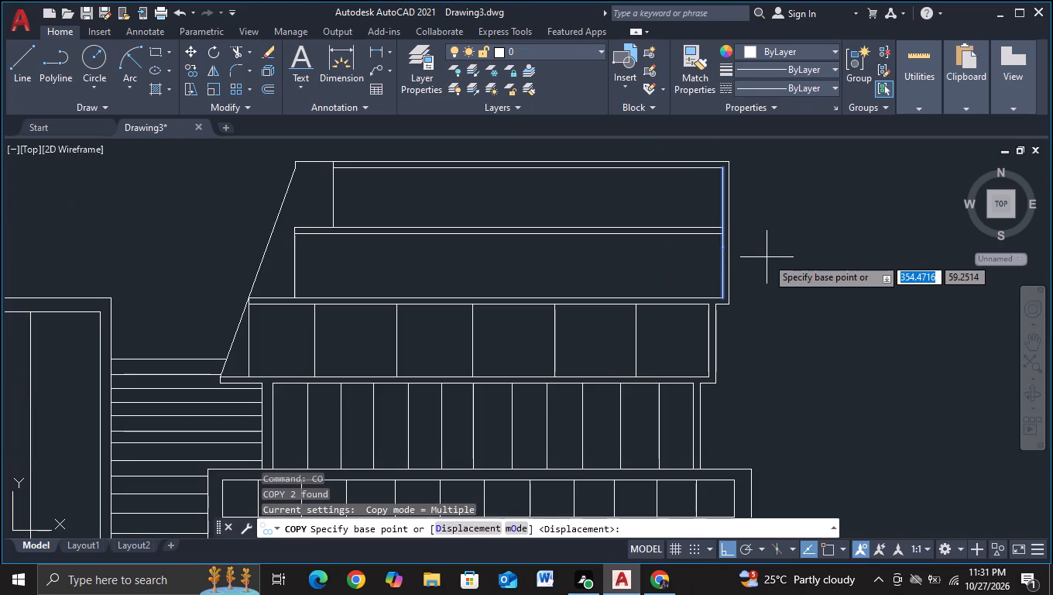
click(767, 257)
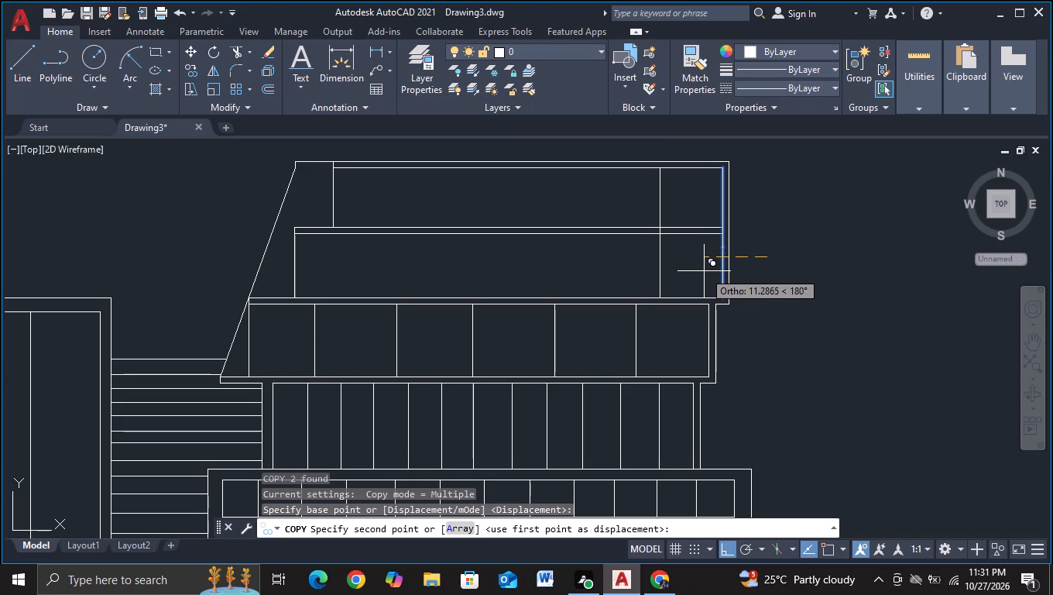
click(704, 271)
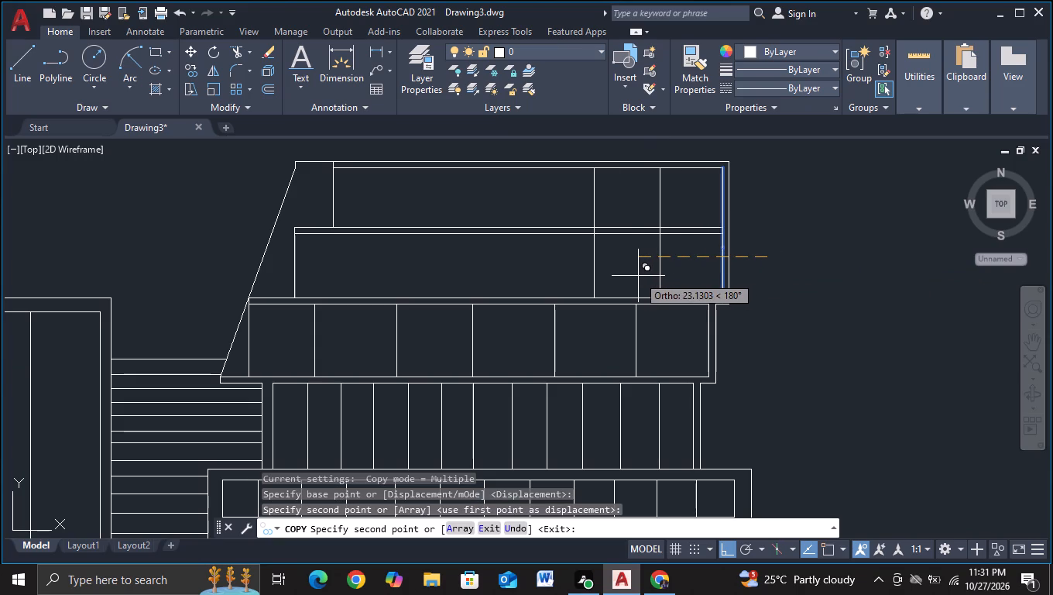
click(638, 276)
click(573, 271)
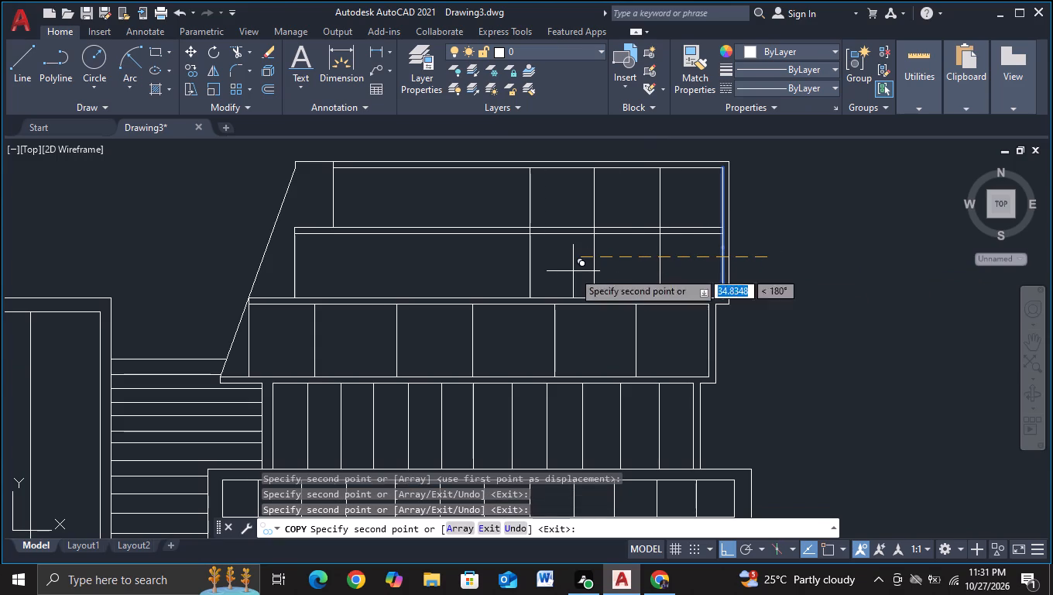
click(511, 272)
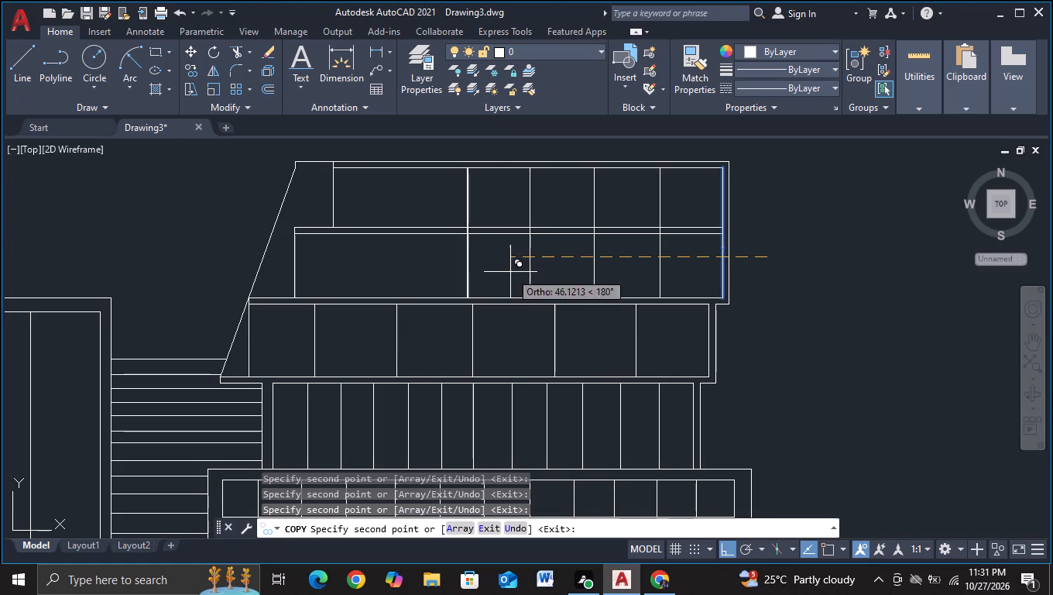
click(455, 267)
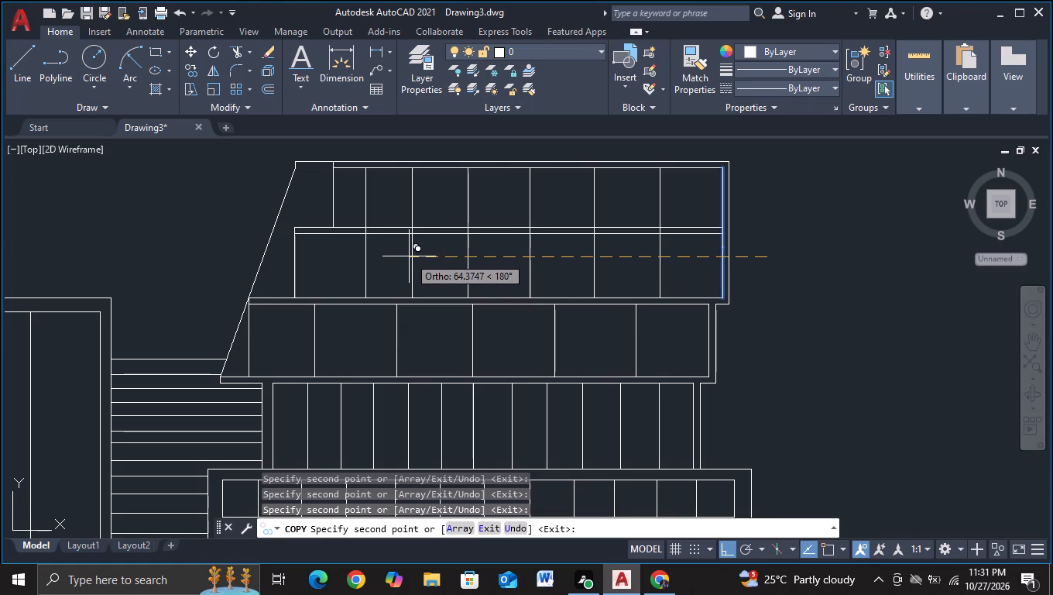
key(Escape)
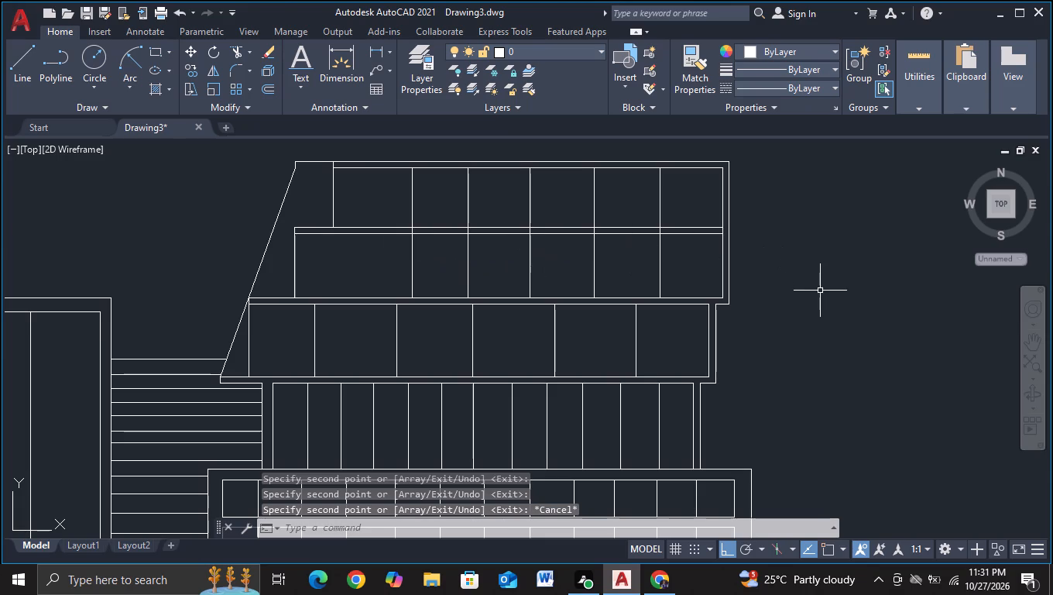
Trim all the divider segments that cross the narrow band between the top two tiers.
scroll(816, 318, down, 1)
middle_drag(816, 318, 820, 306)
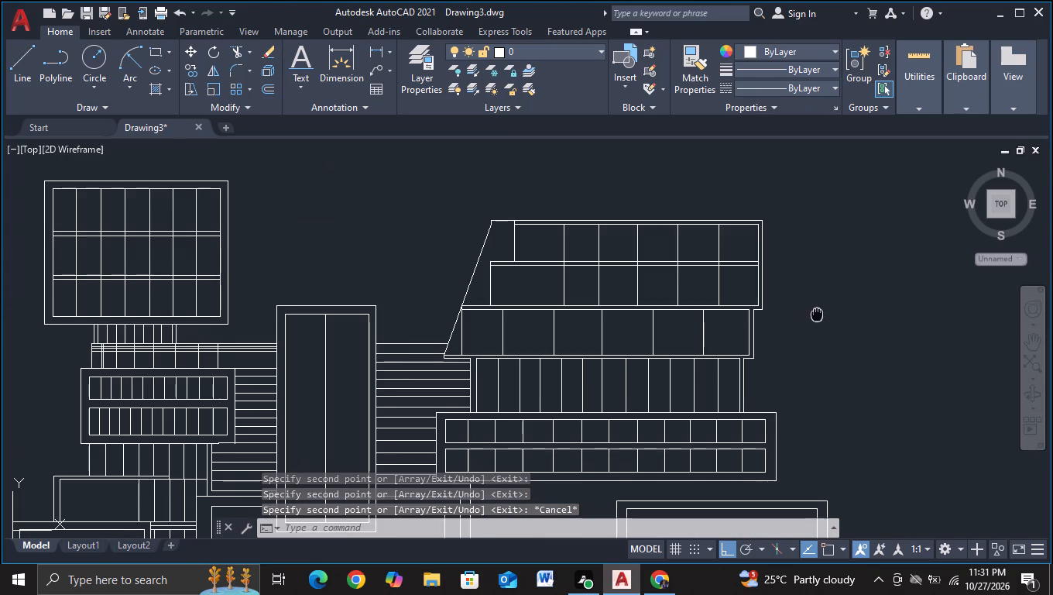
middle_drag(820, 306, 823, 291)
middle_drag(813, 313, 814, 304)
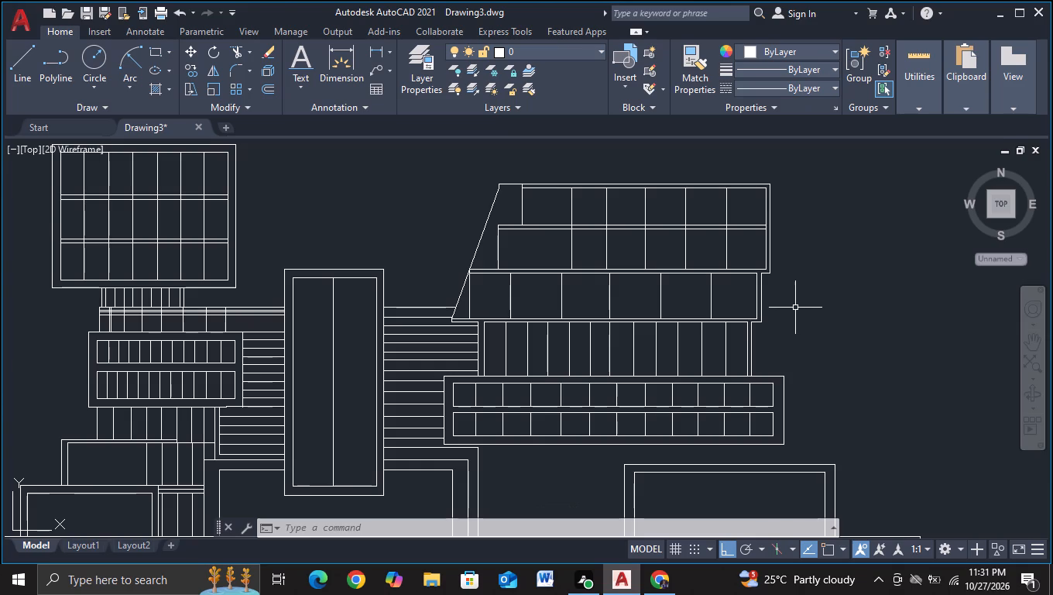
click(232, 46)
scroll(537, 213, up, 2)
middle_drag(571, 260, 432, 308)
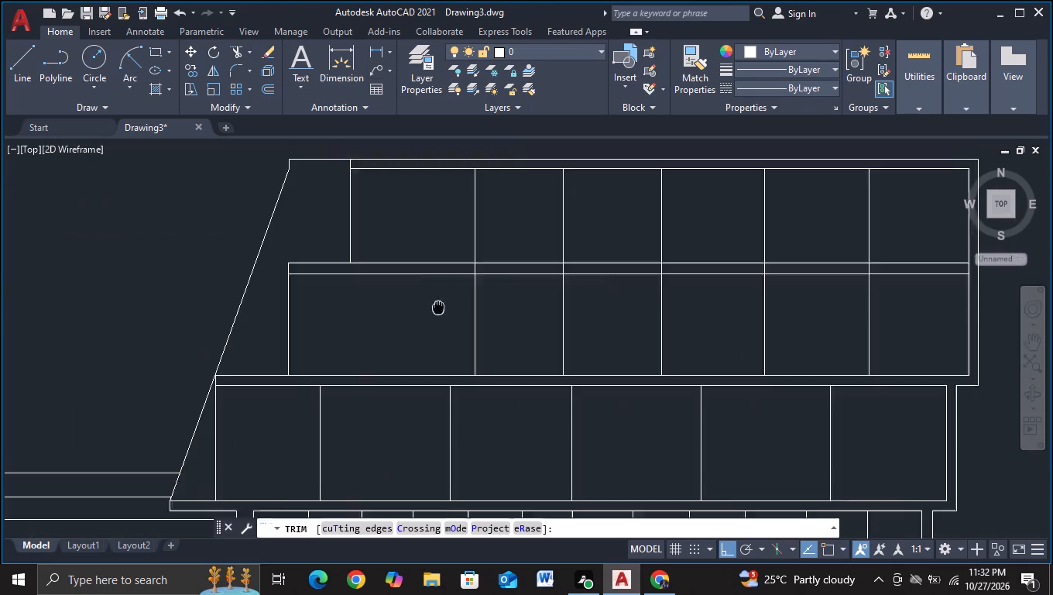
click(452, 269)
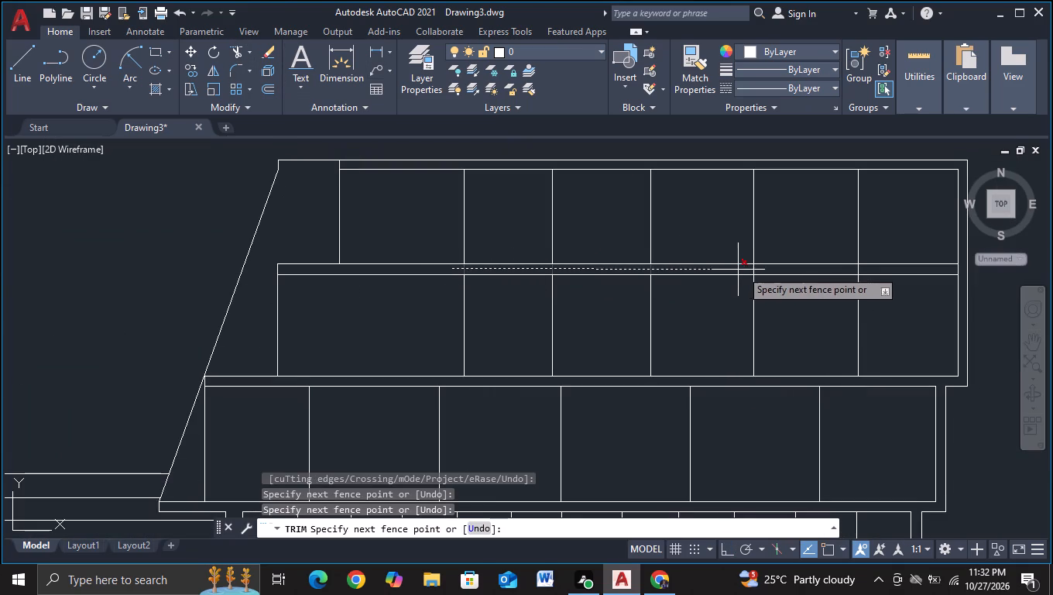
click(864, 270)
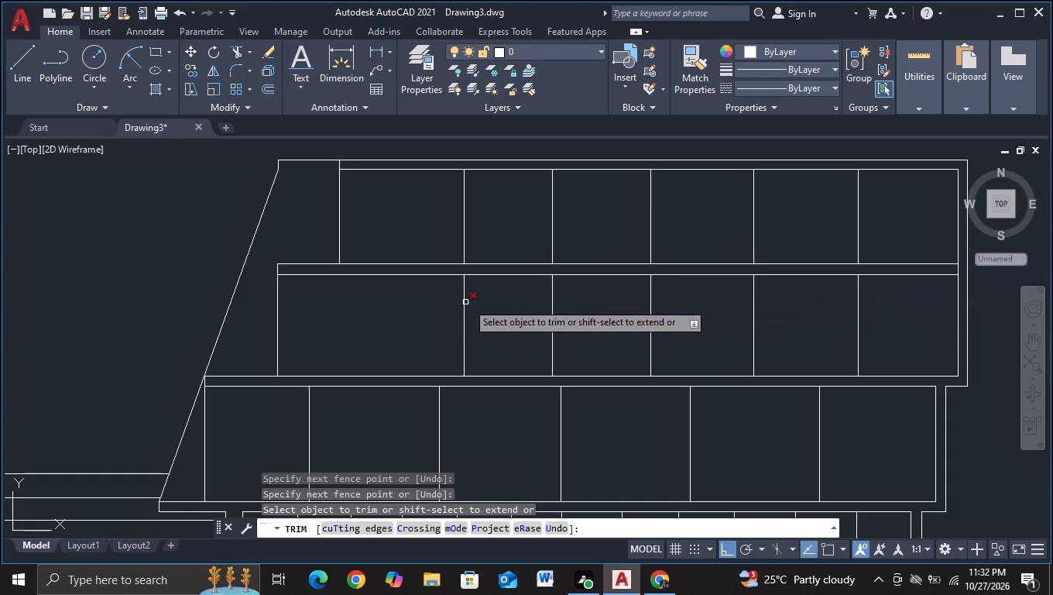
Trim away the leftmost copied divider in the top tier and the leftmost one in the third tier.
click(507, 228)
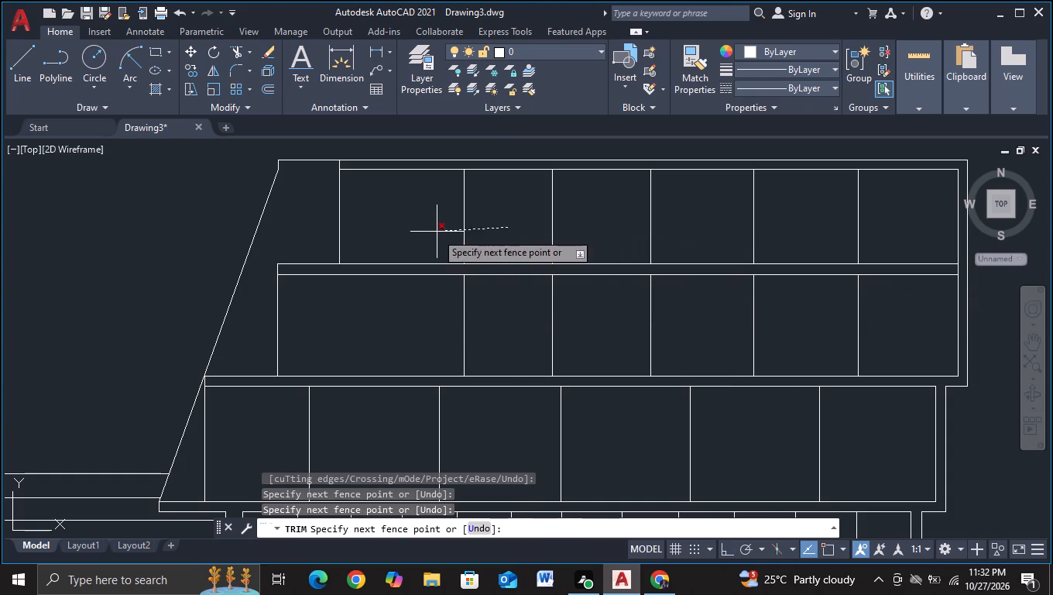
click(435, 232)
middle_drag(515, 330, 511, 236)
middle_drag(487, 336, 495, 323)
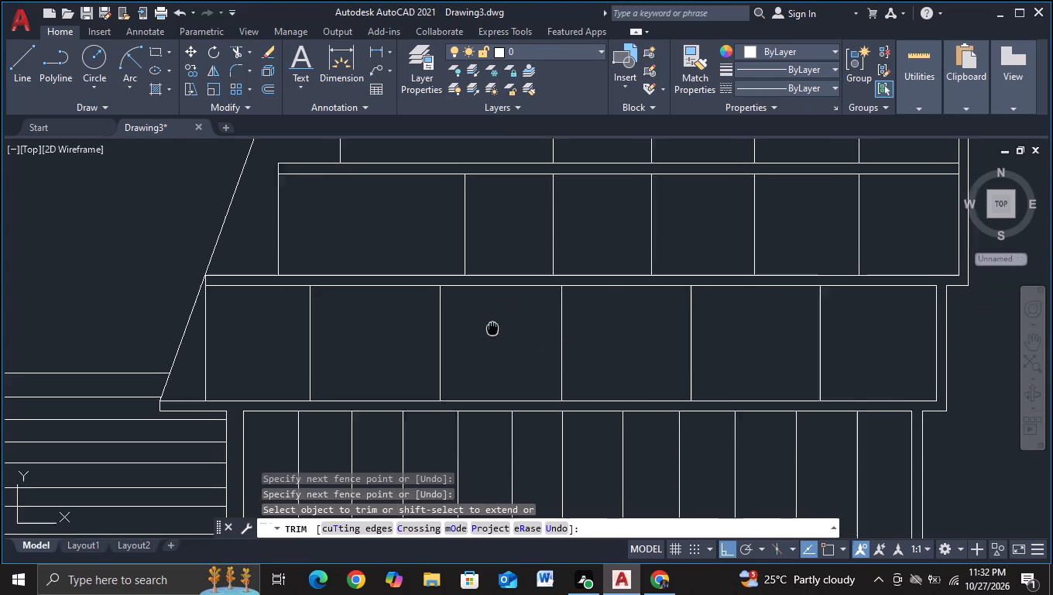
middle_drag(495, 323, 509, 300)
scroll(502, 315, down, 1)
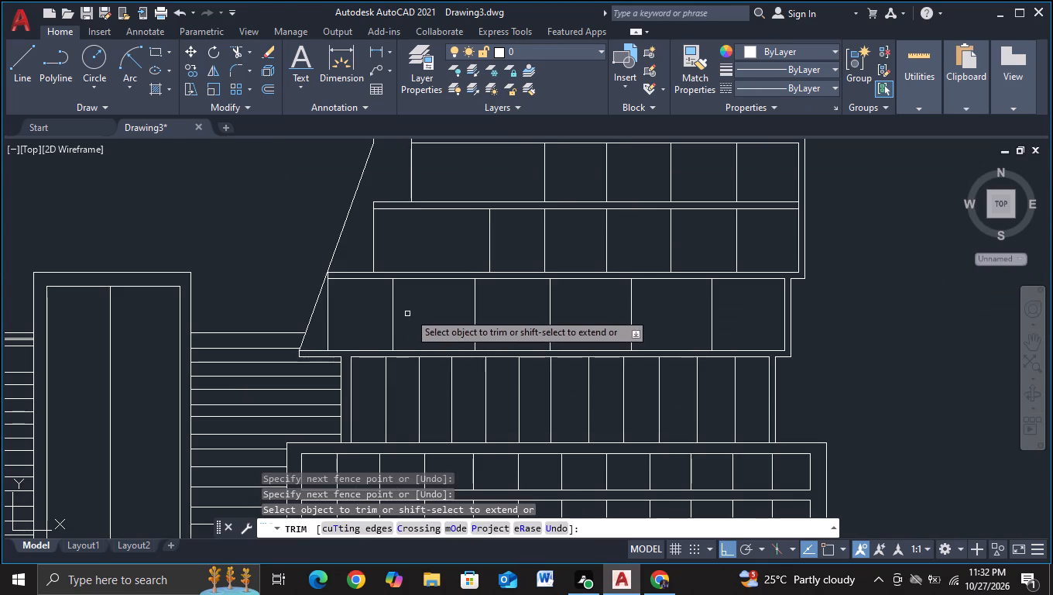
click(414, 310)
click(368, 319)
scroll(413, 307, down, 1)
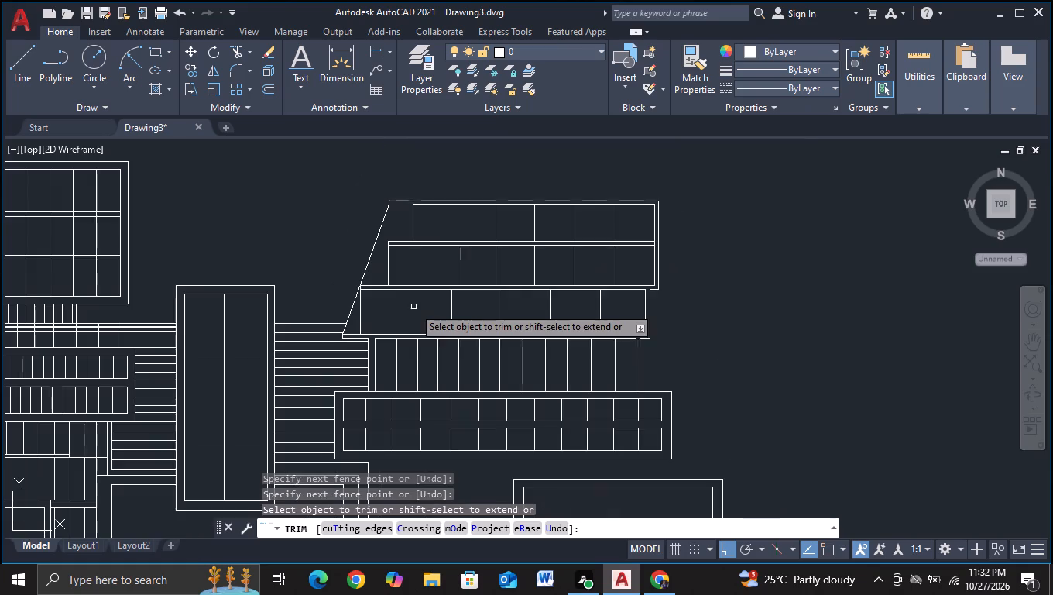
middle_drag(709, 293, 712, 280)
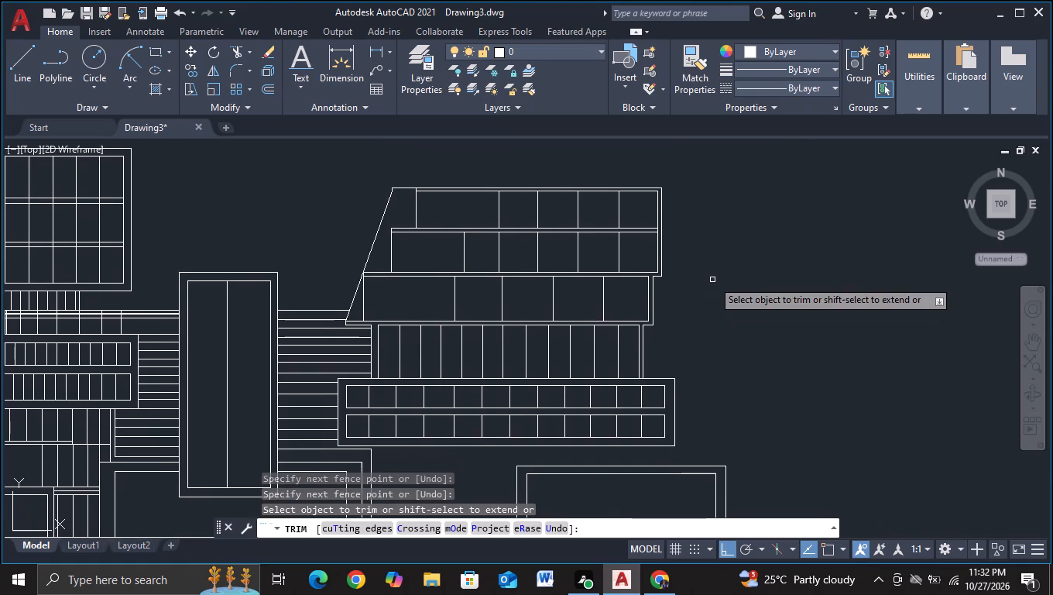
key(Escape)
Copy the outer right edge of the central ground-floor frame rightward seven times at roughly 6-unit spacing, from about 1.6 to 37 units.
middle_drag(712, 280, 695, 248)
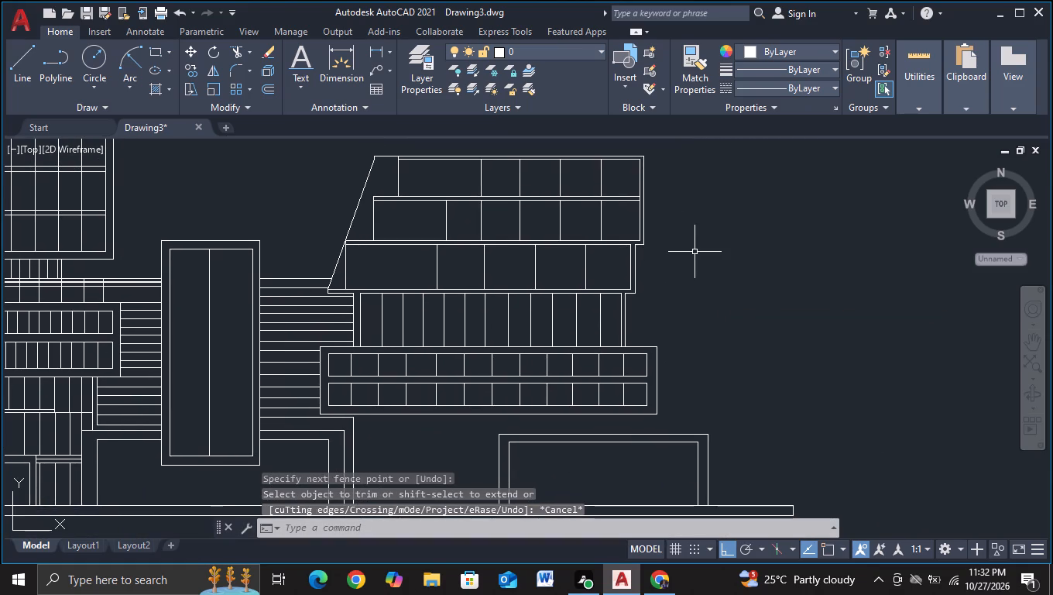
scroll(695, 252, down, 1)
middle_drag(695, 265, 692, 233)
middle_drag(692, 233, 689, 253)
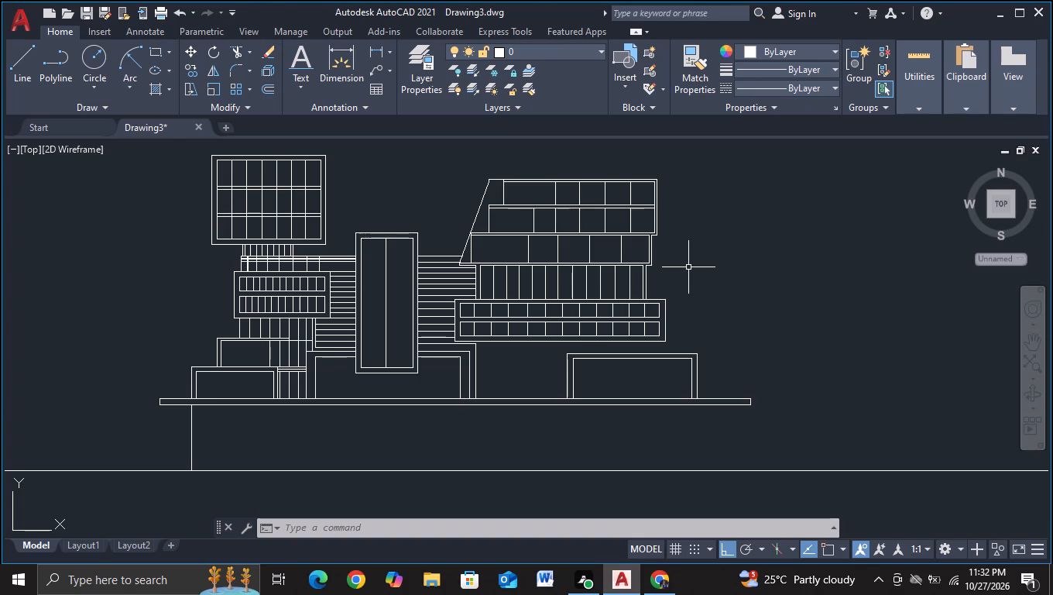
scroll(500, 366, up, 2)
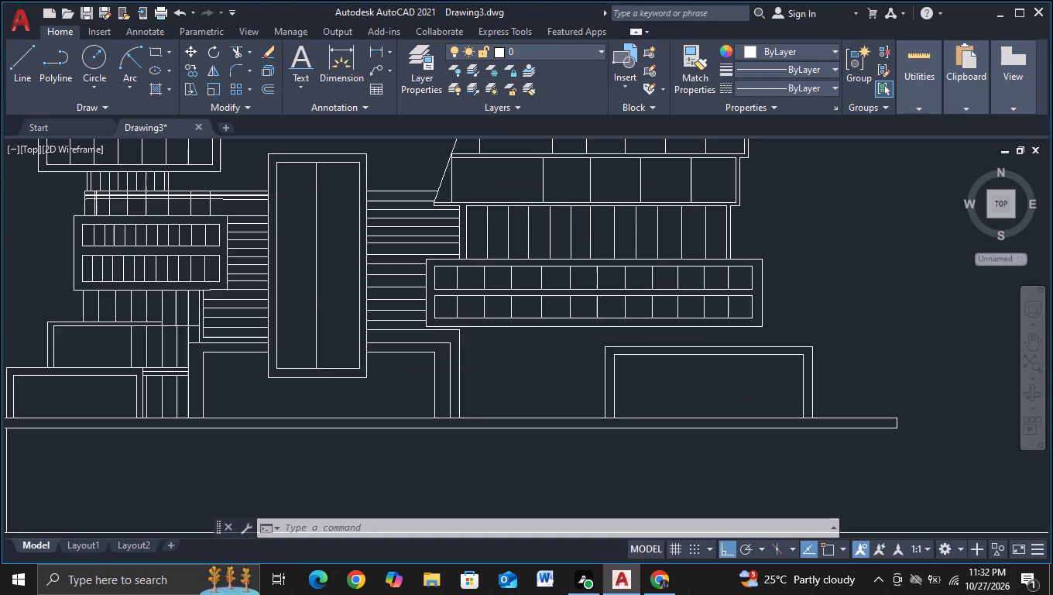
scroll(500, 366, up, 1)
middle_drag(465, 337, 465, 327)
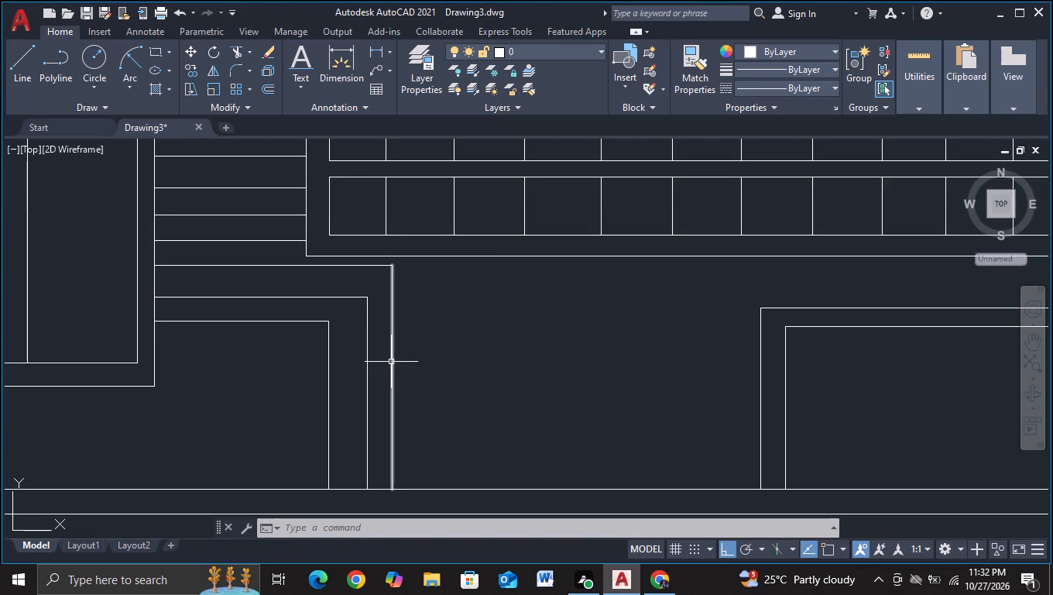
click(391, 362)
key(c)
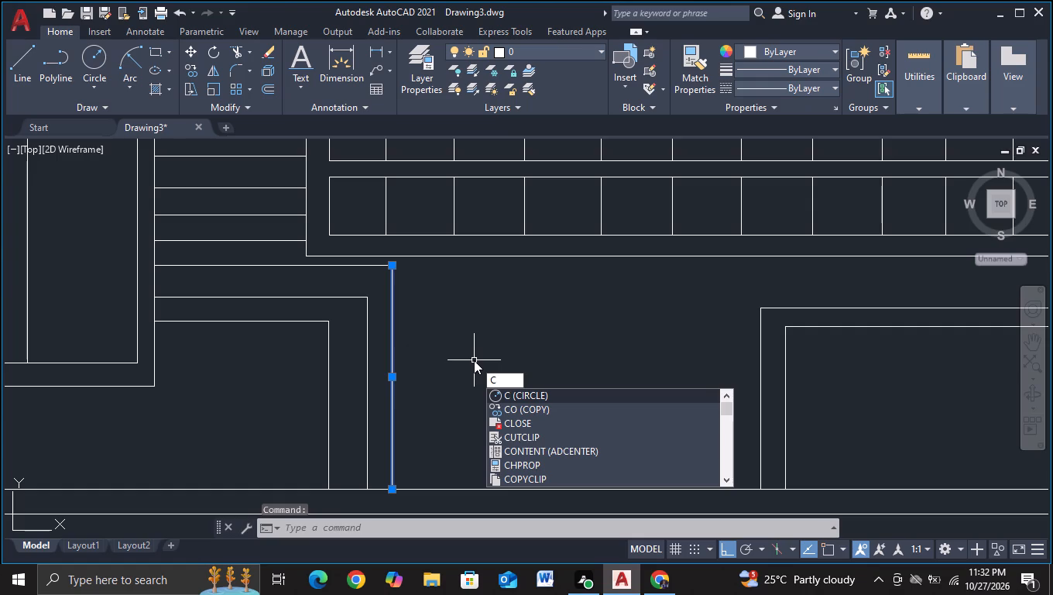
scroll(474, 360, up, 1)
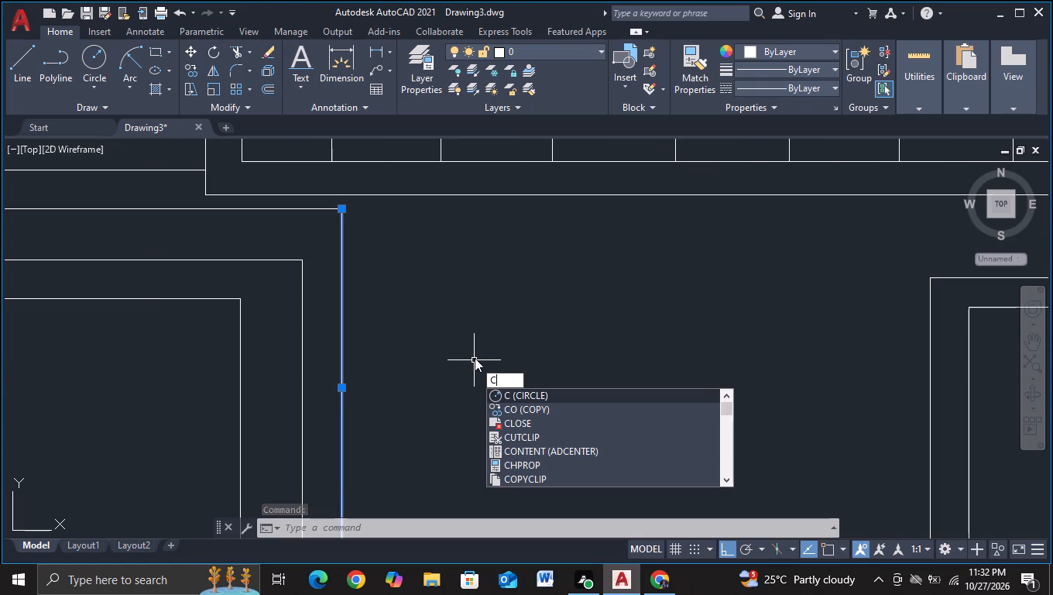
double_click(499, 409)
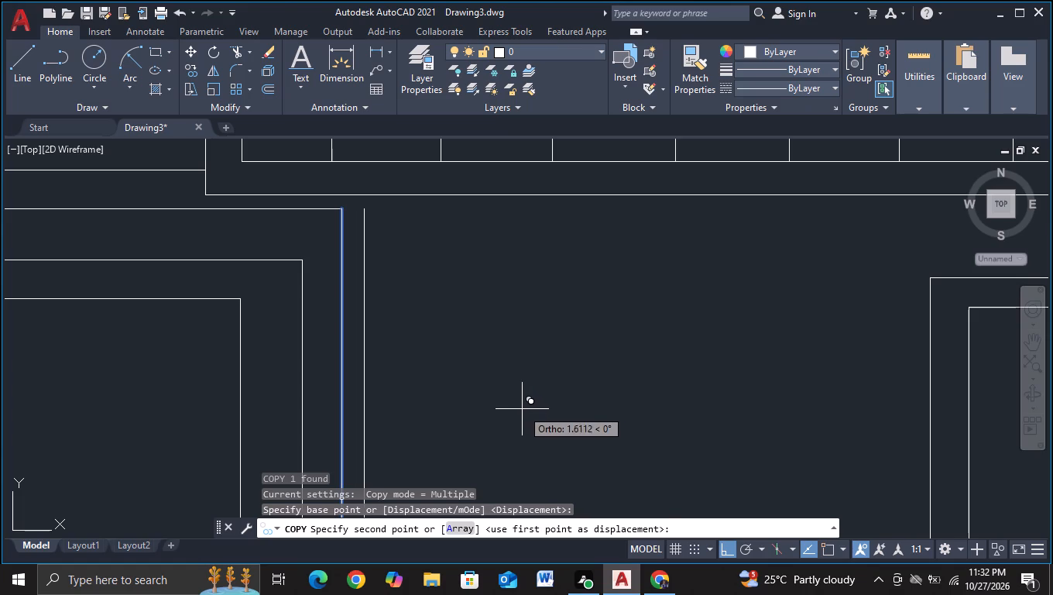
click(522, 409)
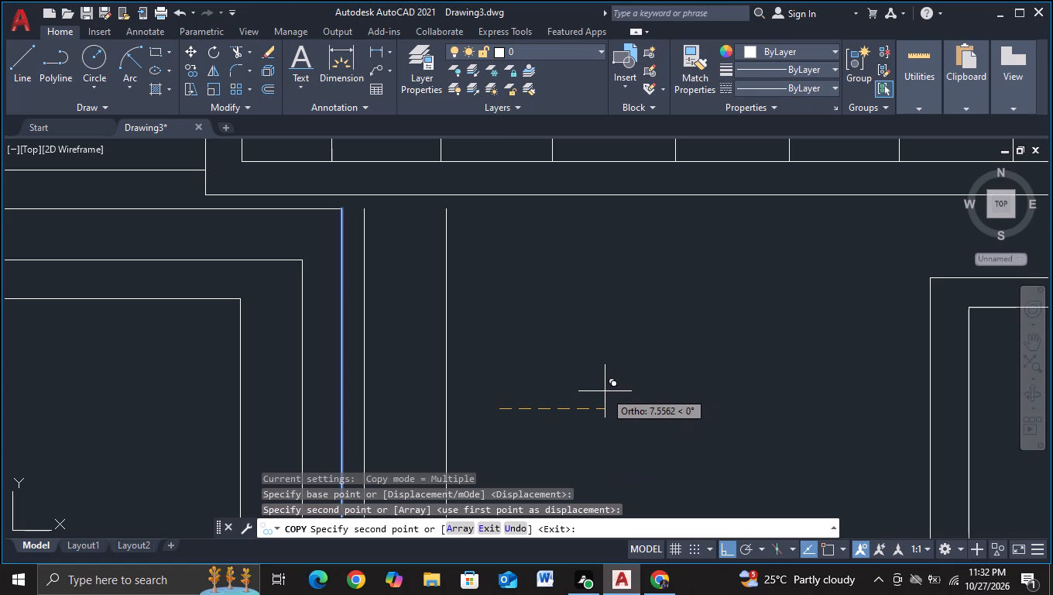
click(602, 391)
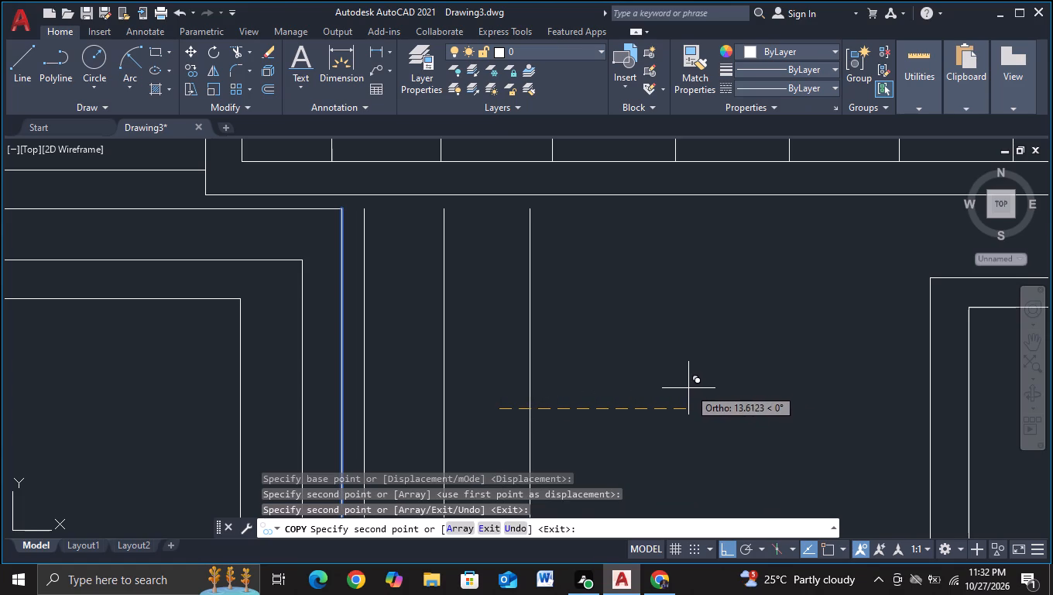
click(688, 388)
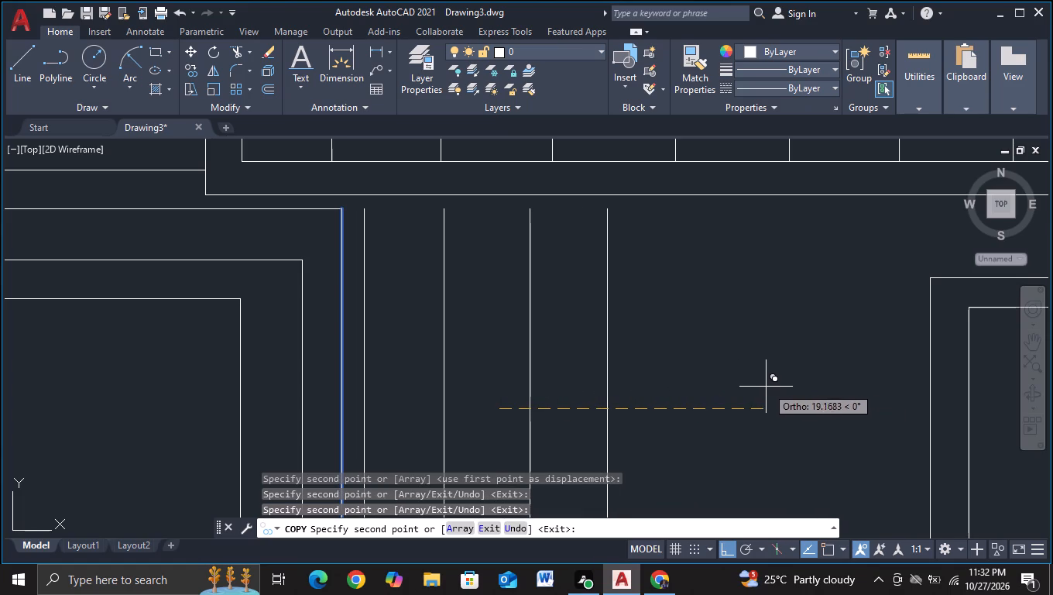
click(766, 387)
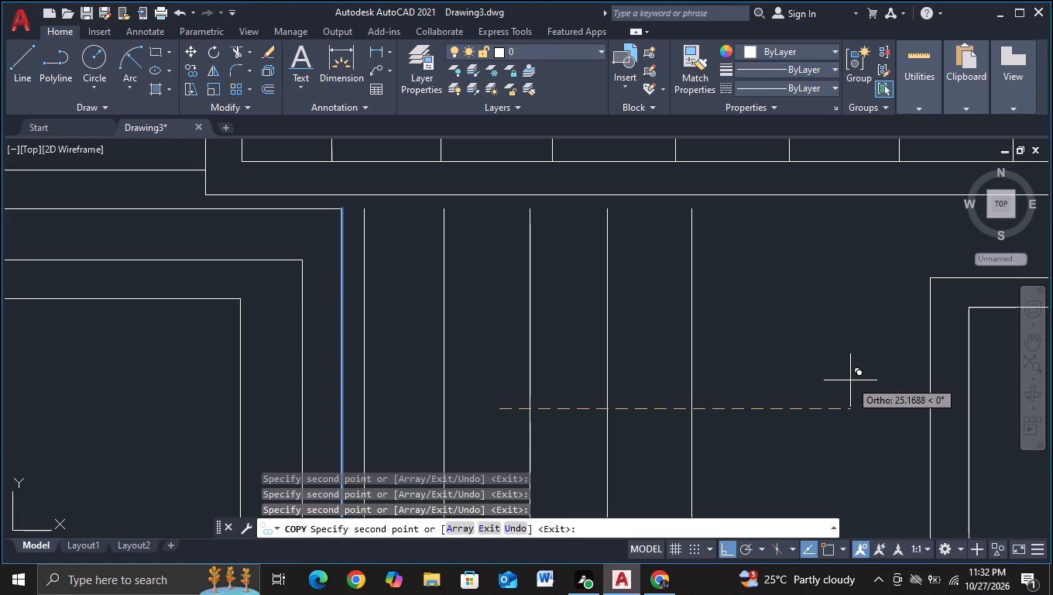
click(850, 380)
middle_drag(850, 380, 592, 316)
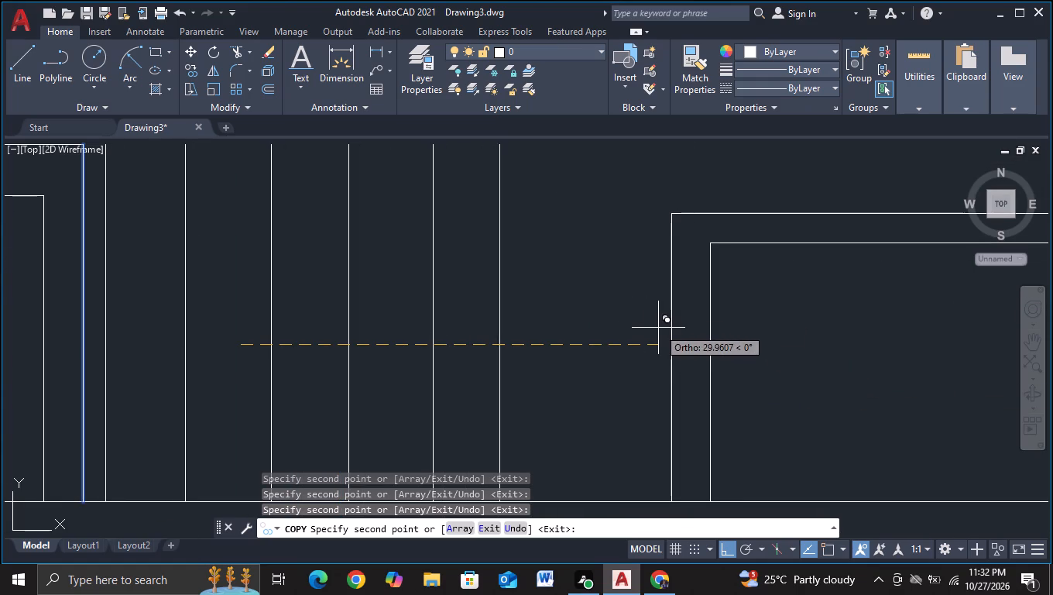
click(680, 328)
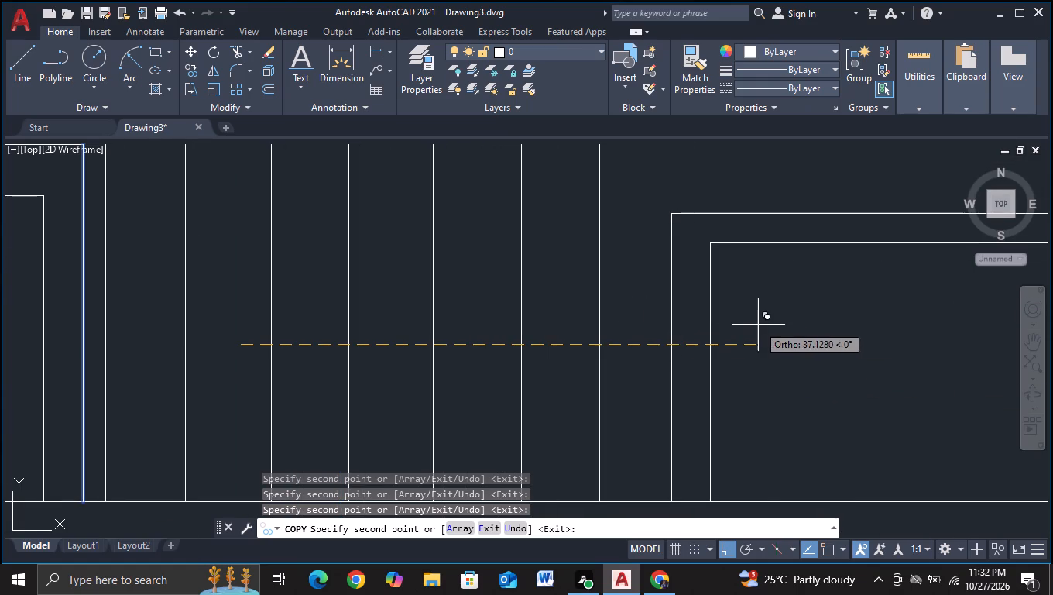
click(755, 328)
key(Escape)
Draw a line about 88 units rightward from the central frame's top outer corner, with a vertical about 10 units down from the lowest tier's bottom-right corner.
scroll(755, 328, down, 1)
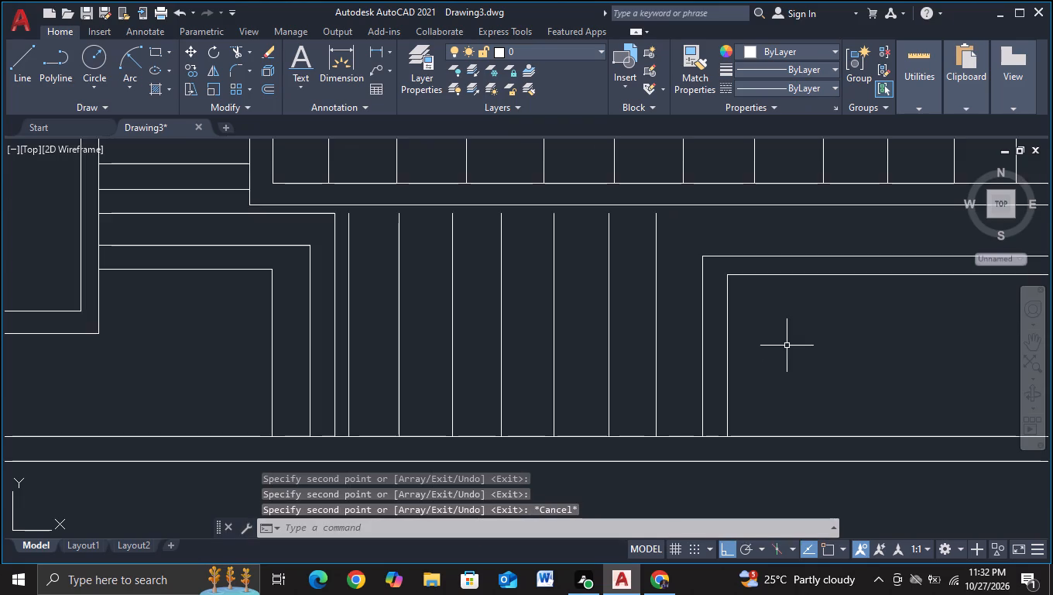
middle_drag(787, 346, 785, 396)
click(21, 81)
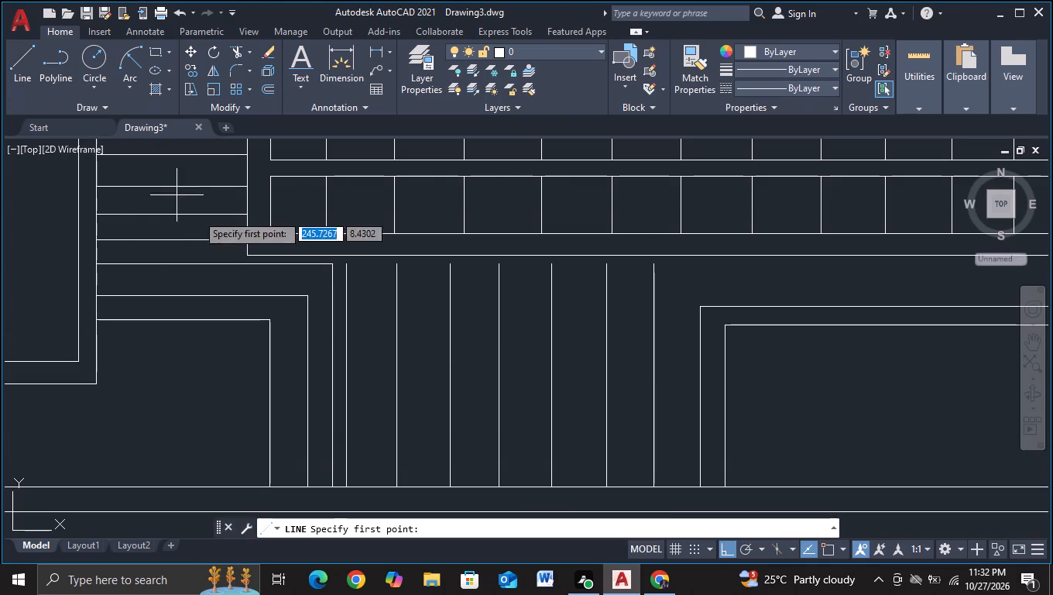
scroll(214, 227, up, 1)
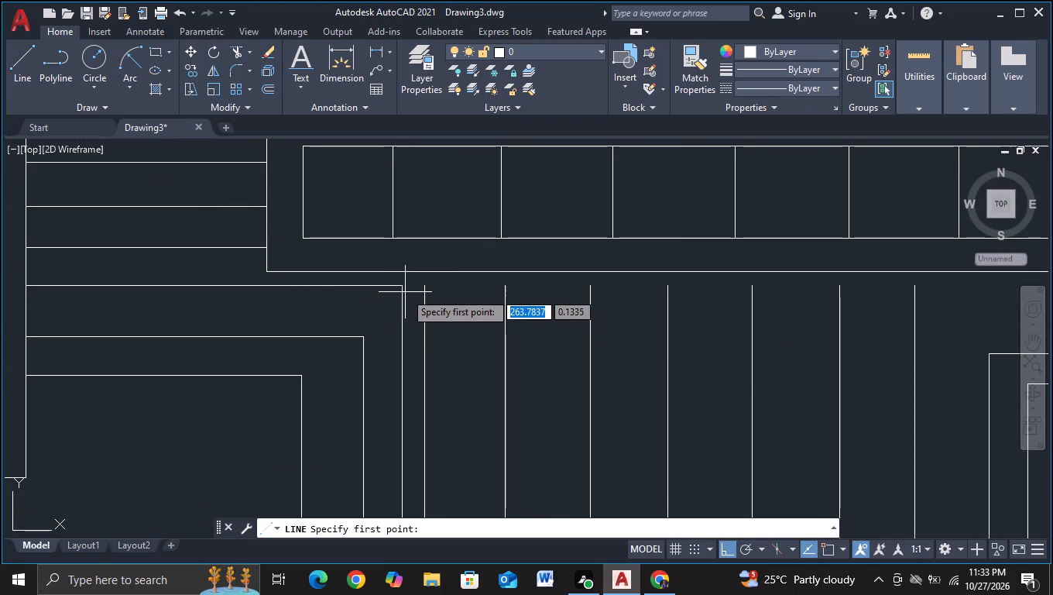
key(F3)
click(403, 287)
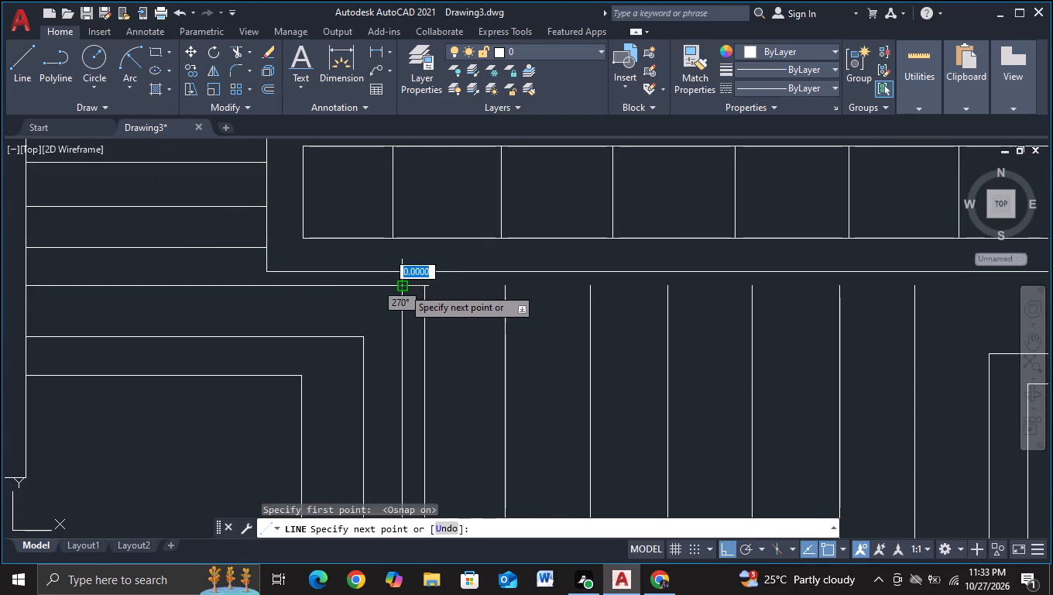
middle_drag(613, 272, 98, 317)
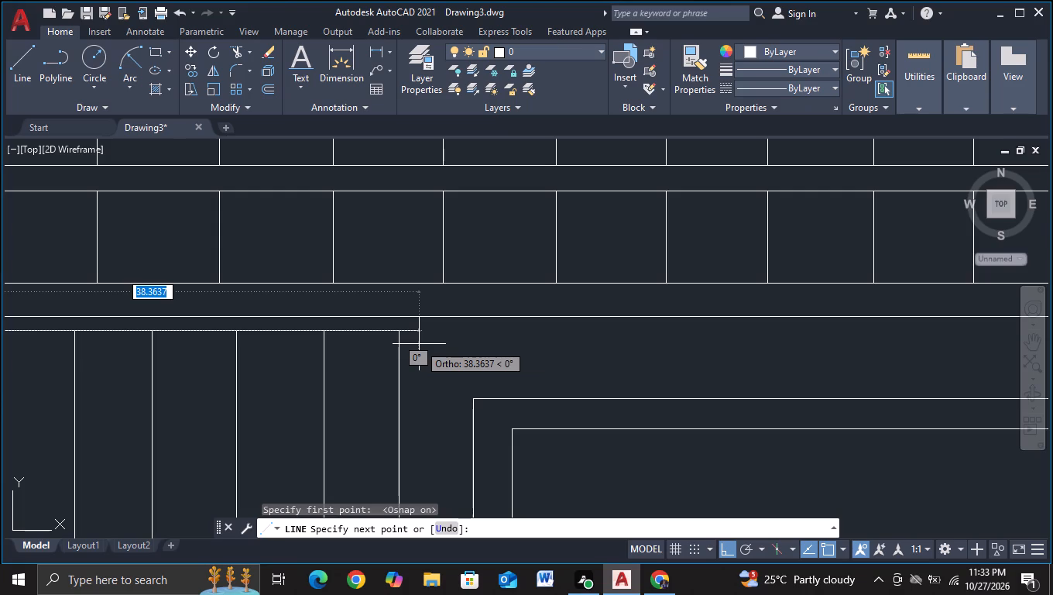
middle_drag(658, 340, 141, 332)
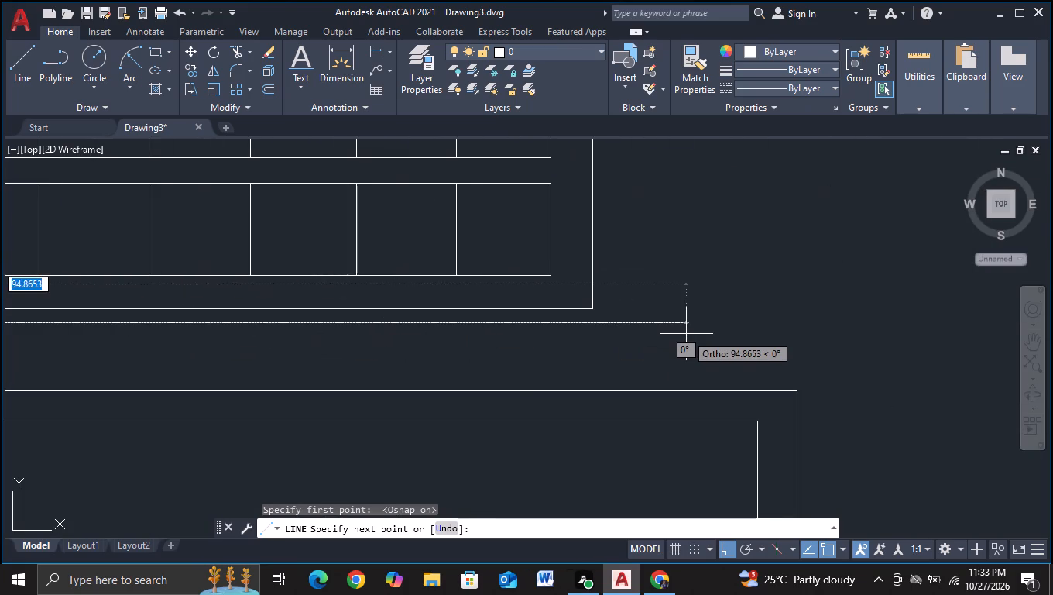
click(592, 323)
click(592, 315)
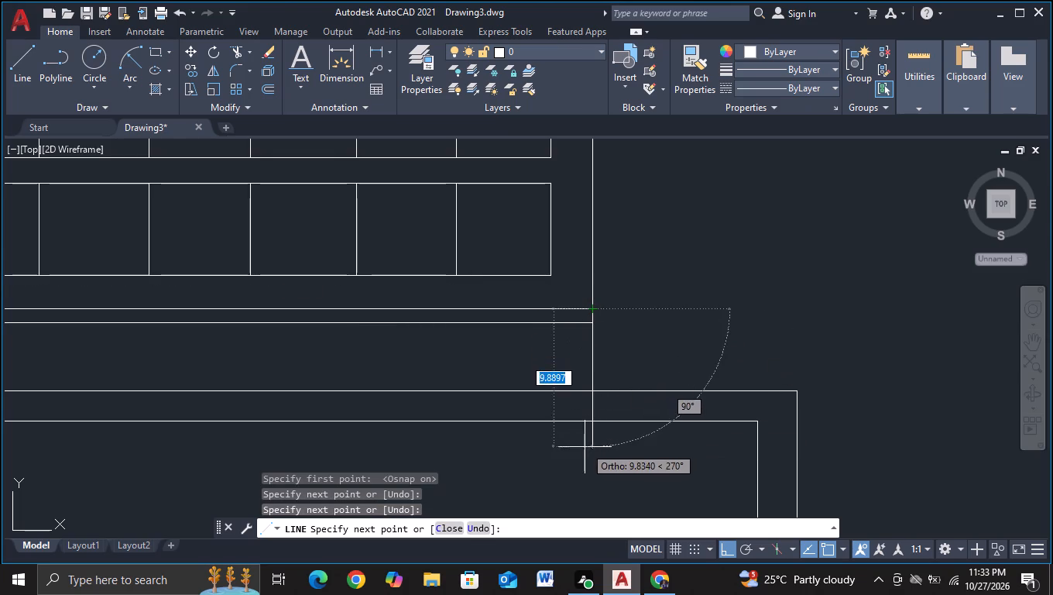
click(585, 447)
key(Escape)
Trim the new vertical line's overshoot below the top edge of the right-hand ground-floor frame.
click(228, 48)
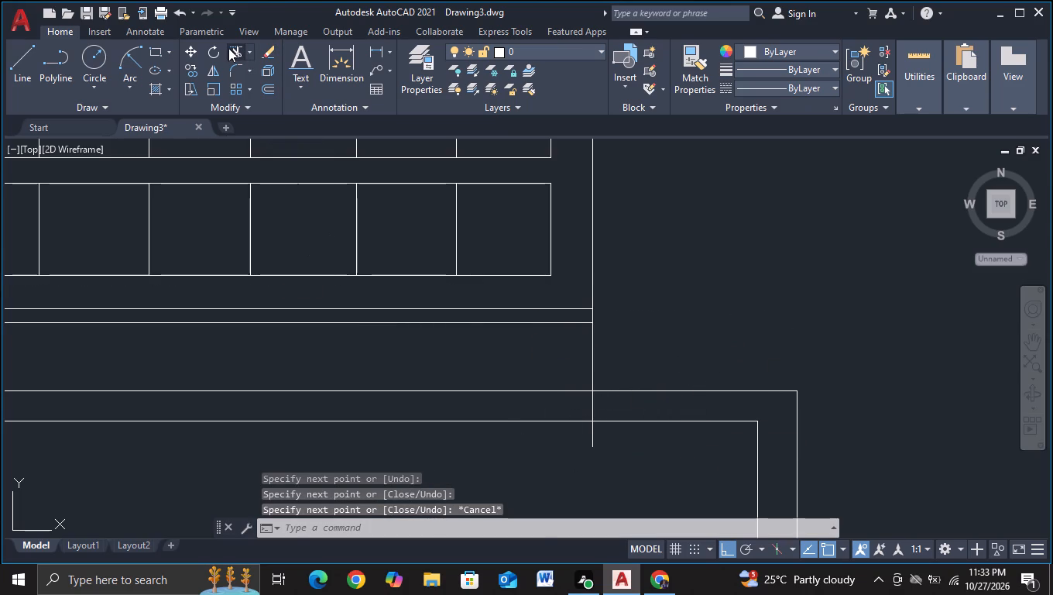
click(569, 439)
click(616, 444)
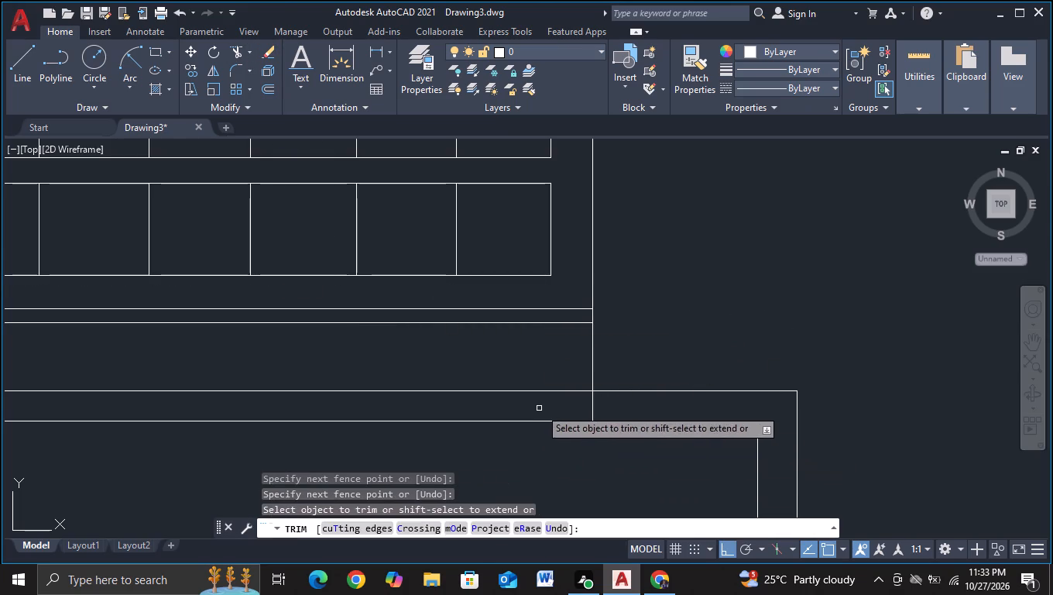
click(540, 408)
click(623, 411)
scroll(530, 371, down, 1)
middle_drag(499, 375, 594, 353)
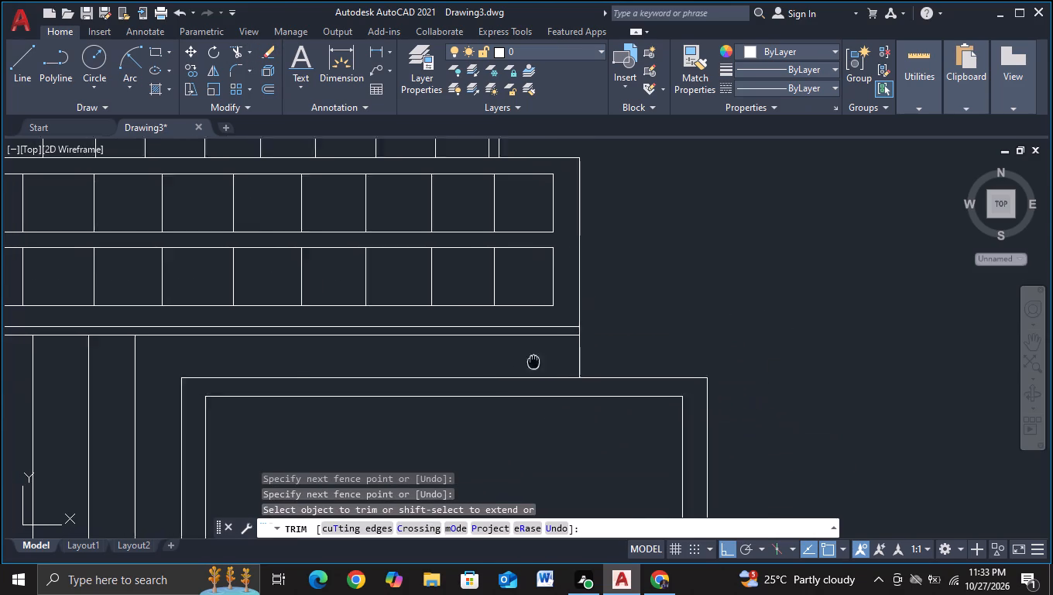
middle_drag(594, 353, 668, 336)
key(Escape)
Extend the outer left edge of the right-hand ground-floor frame up to the new horizontal line beneath the tiers.
middle_drag(399, 329, 676, 280)
middle_drag(405, 337, 501, 267)
middle_drag(494, 277, 505, 339)
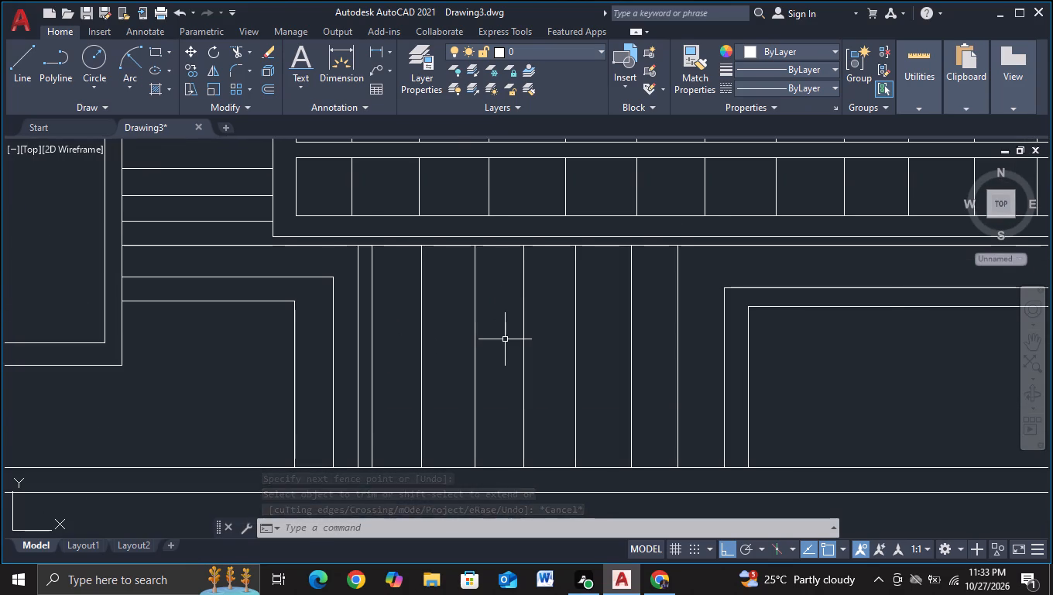
scroll(505, 339, down, 1)
middle_drag(505, 339, 467, 343)
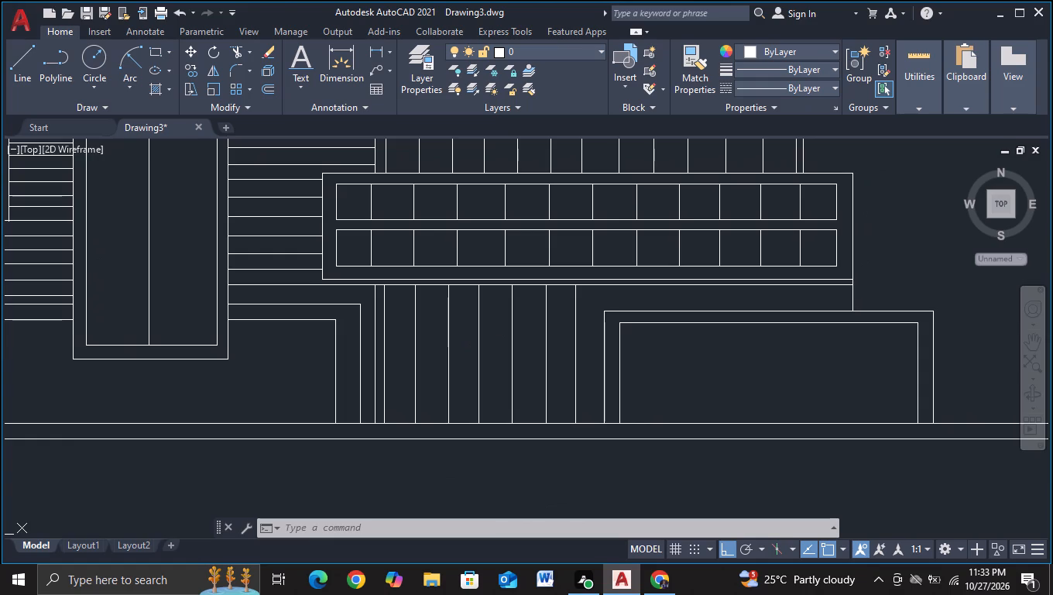
middle_drag(648, 347, 557, 381)
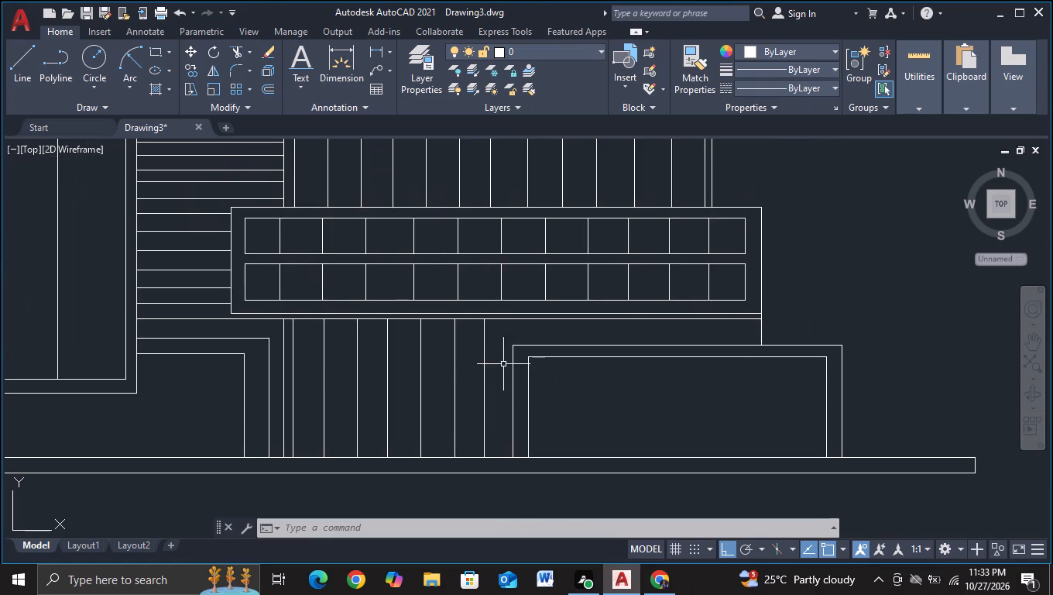
scroll(502, 359, up, 1)
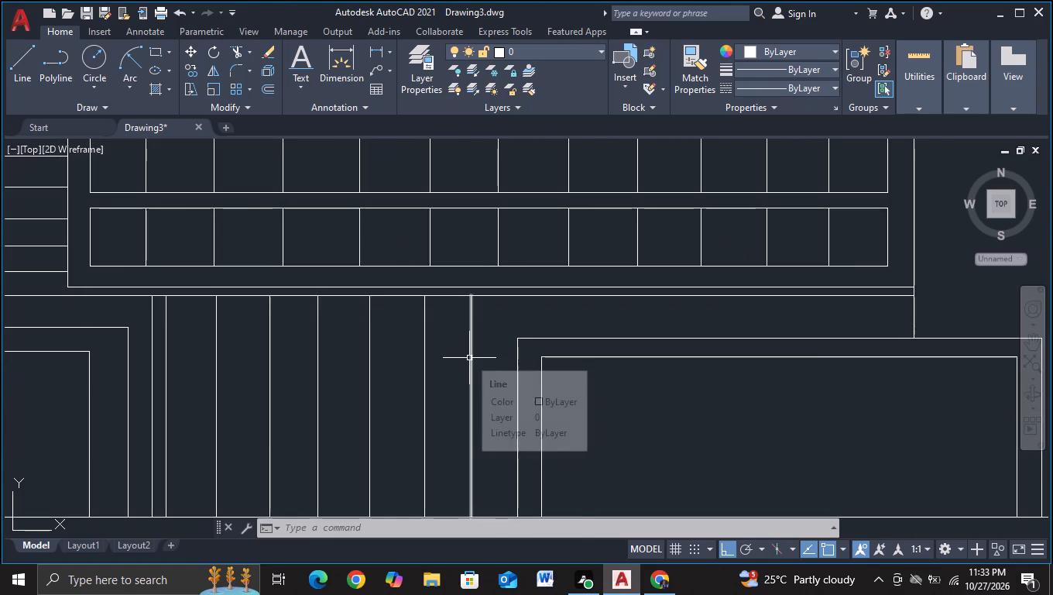
scroll(472, 358, up, 2)
key(e)
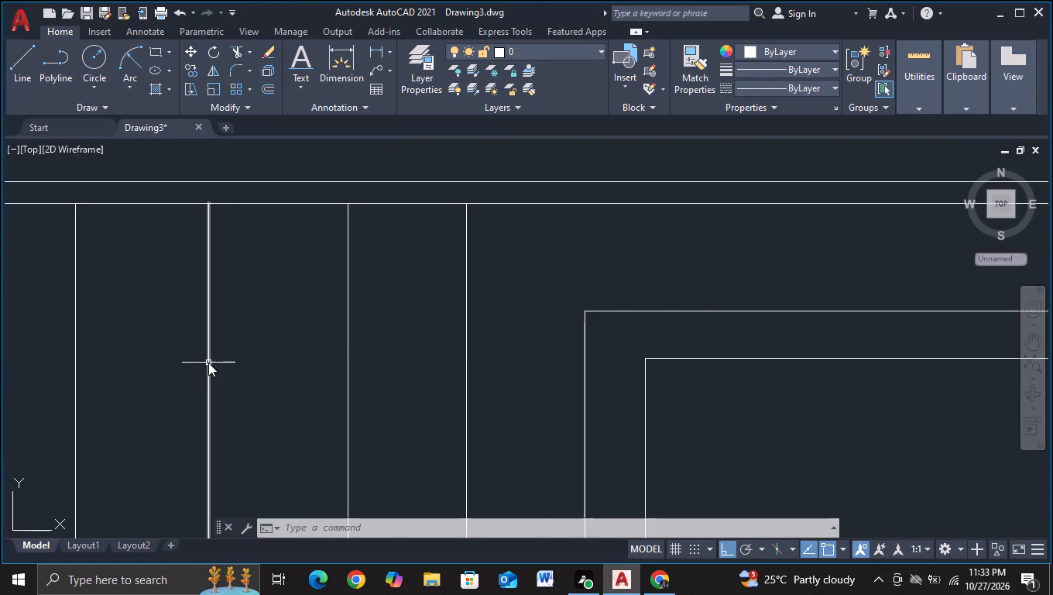
click(289, 411)
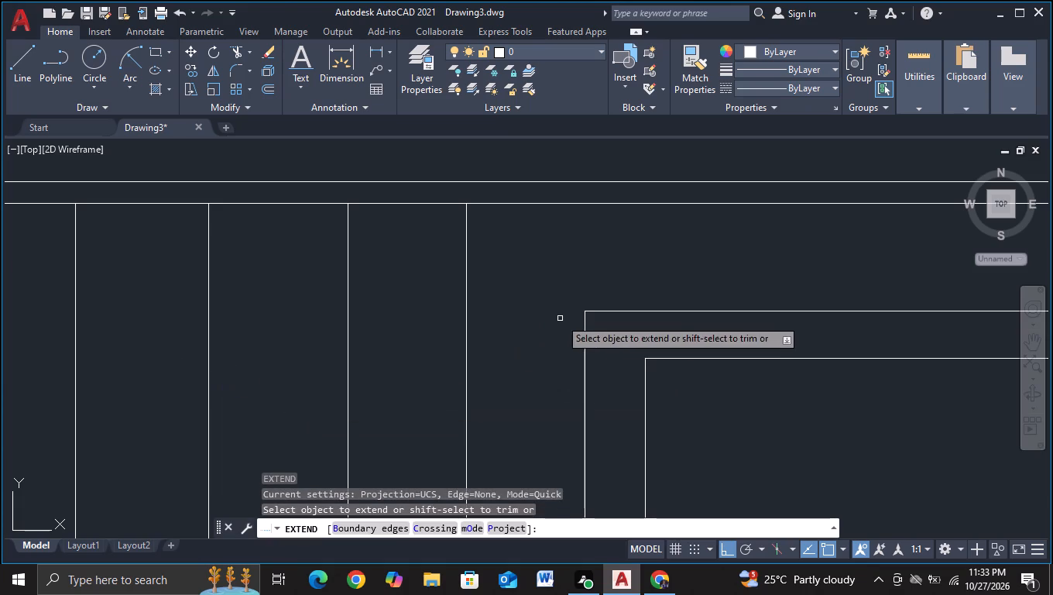
click(583, 326)
key(Escape)
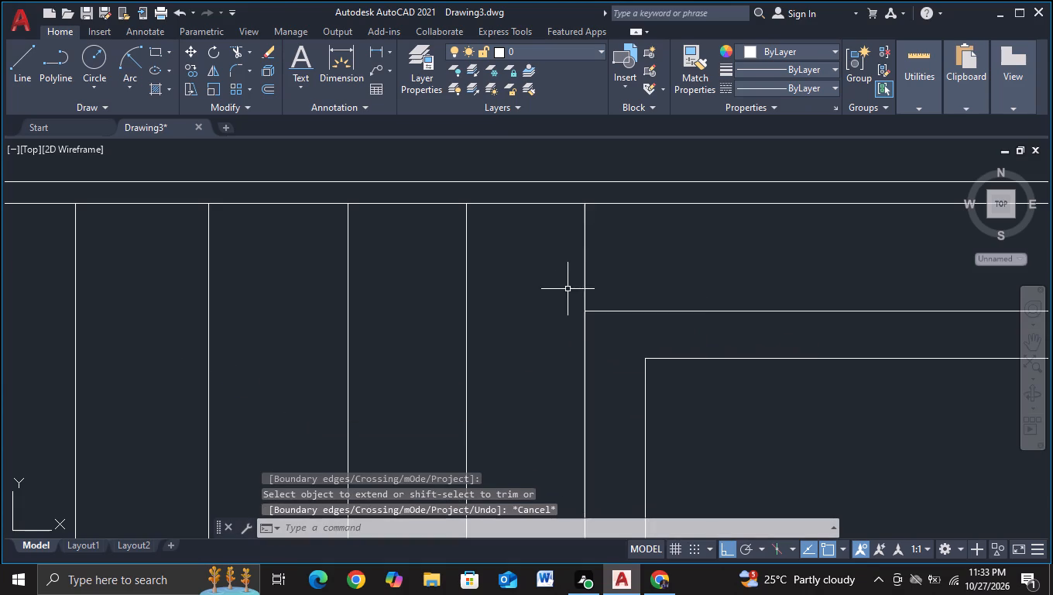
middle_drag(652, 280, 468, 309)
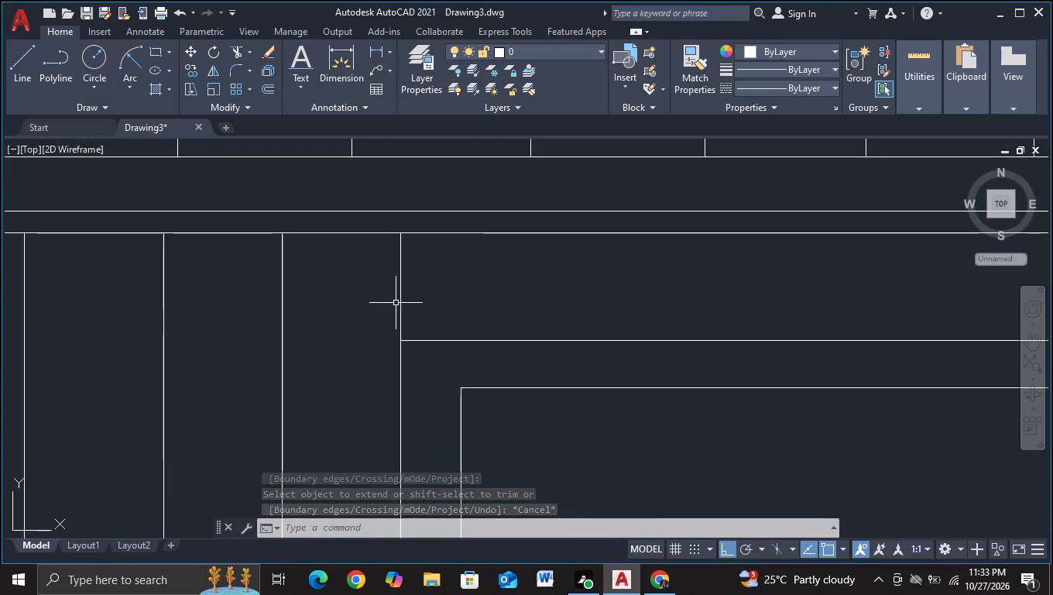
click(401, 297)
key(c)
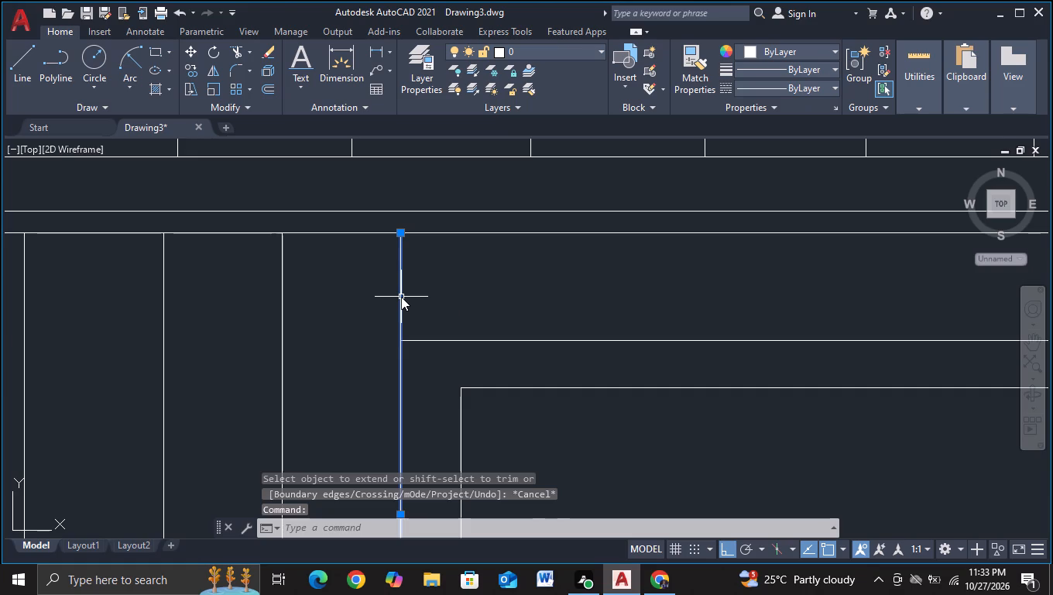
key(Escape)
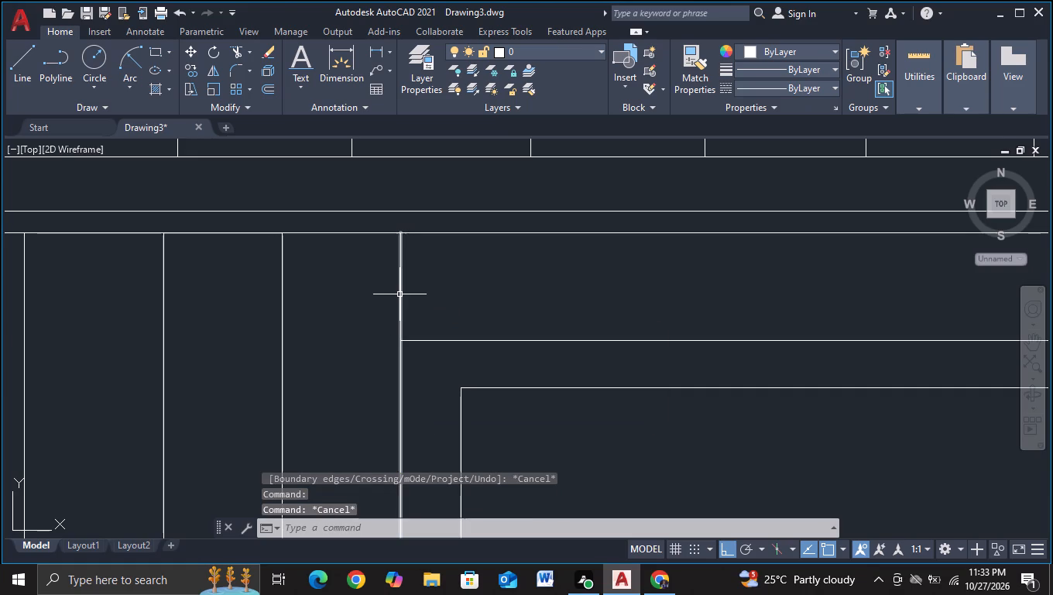
Copy the extended left edge of the right-hand ground-floor frame about 5 units to the right.
click(400, 294)
key(c)
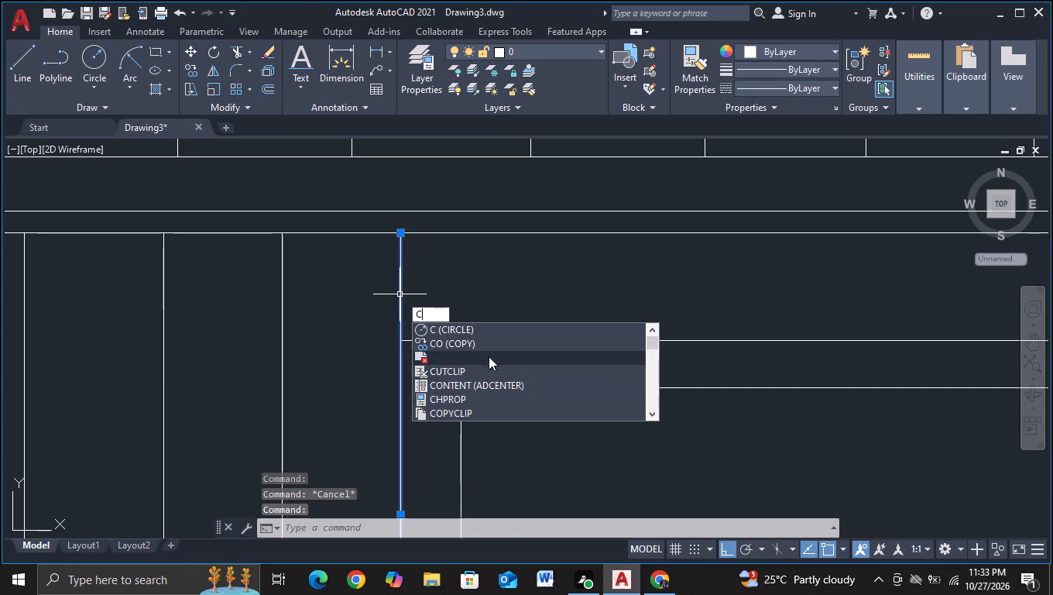
click(489, 344)
click(481, 370)
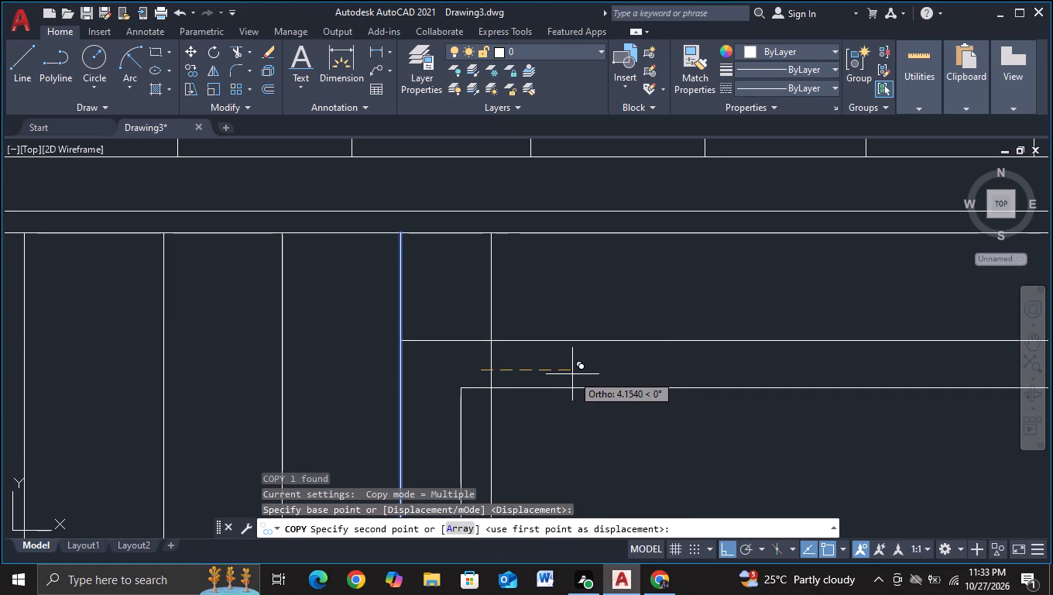
click(590, 375)
key(Escape)
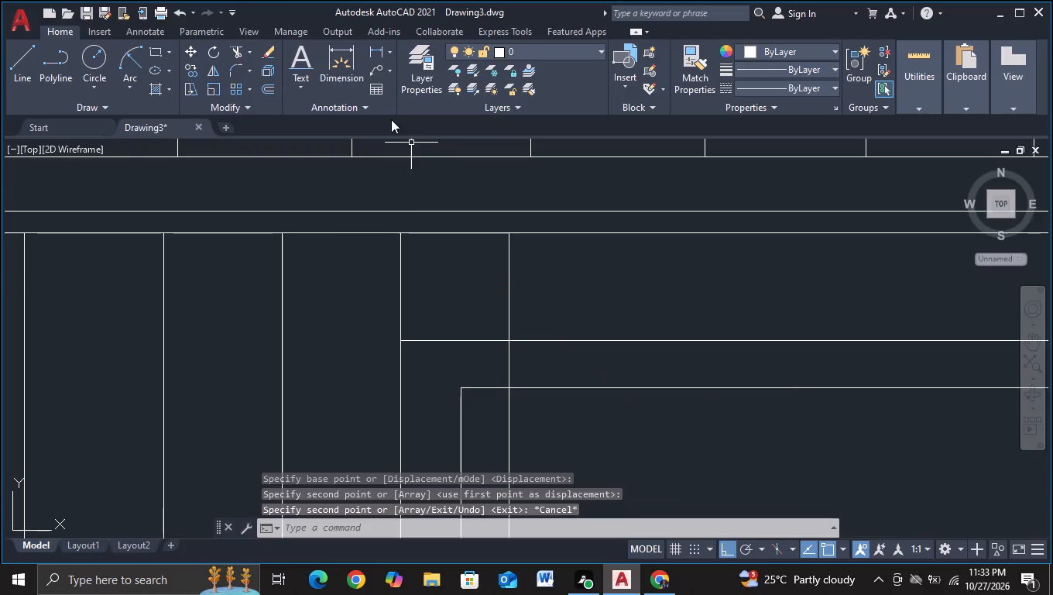
Trim the copied line inside the right-hand frame, keeping only the short piece between the frame's top and the horizontal line.
click(238, 53)
click(499, 366)
click(533, 360)
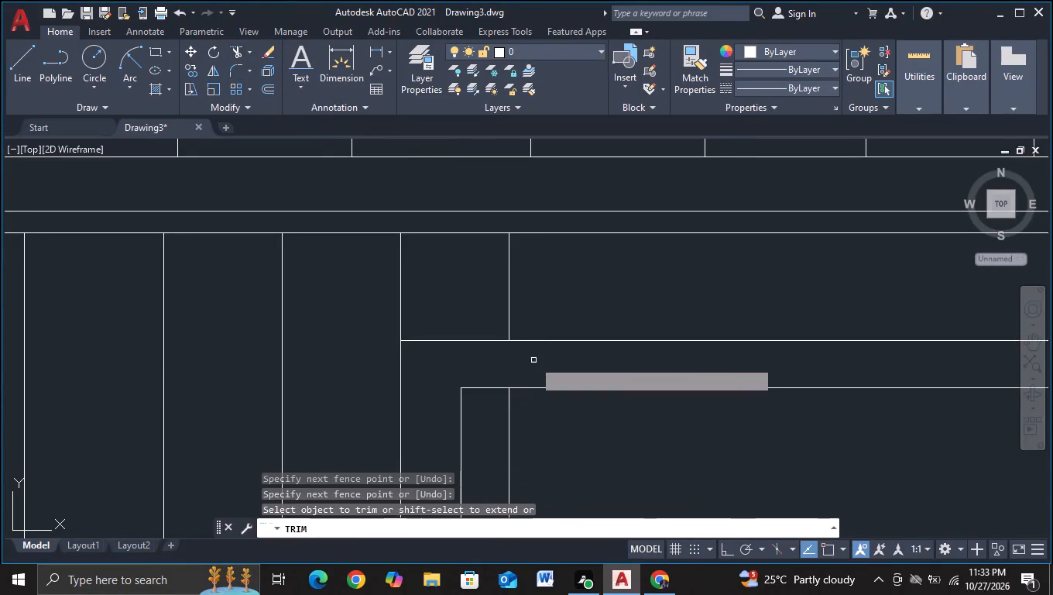
drag(482, 432, 505, 432)
click(531, 432)
click(498, 445)
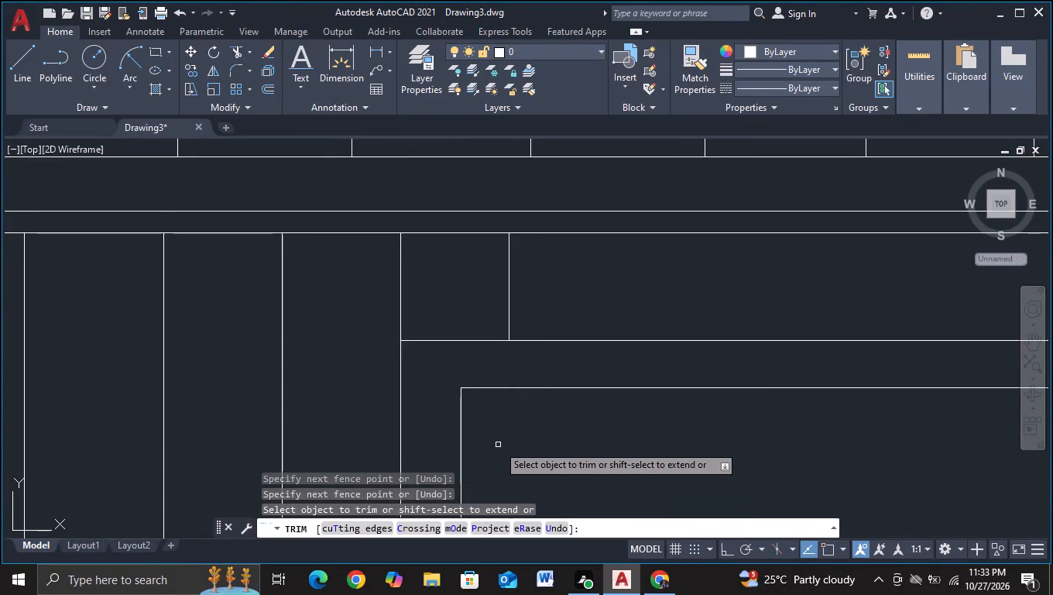
scroll(513, 437, down, 3)
middle_drag(542, 451, 464, 375)
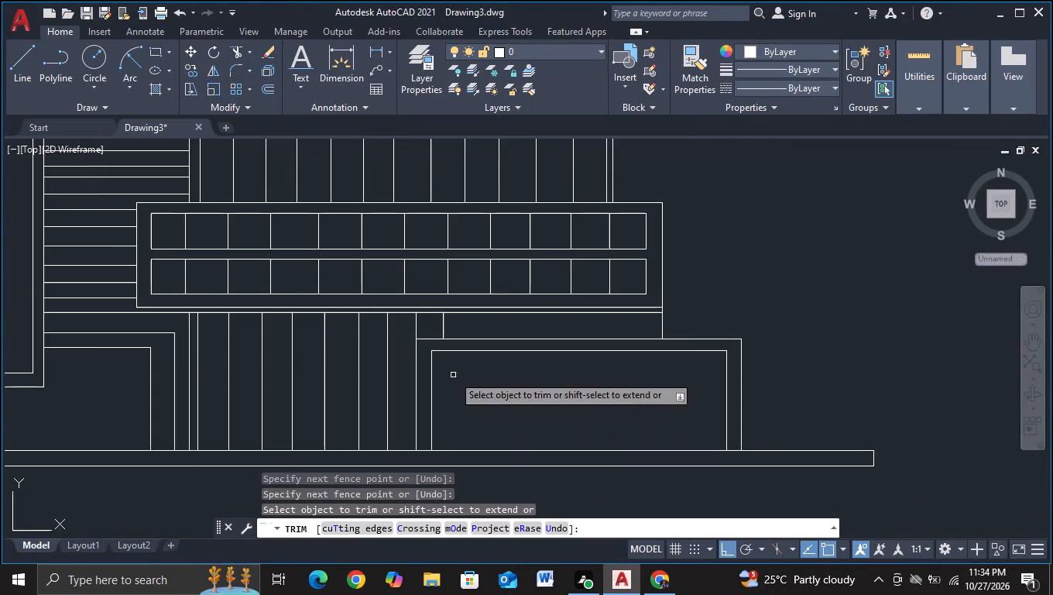
key(Escape)
Copy the short divider above the right-hand frame rightward six times at roughly 5.7-unit spacing, from about 5.3 to 33.6 units.
click(441, 327)
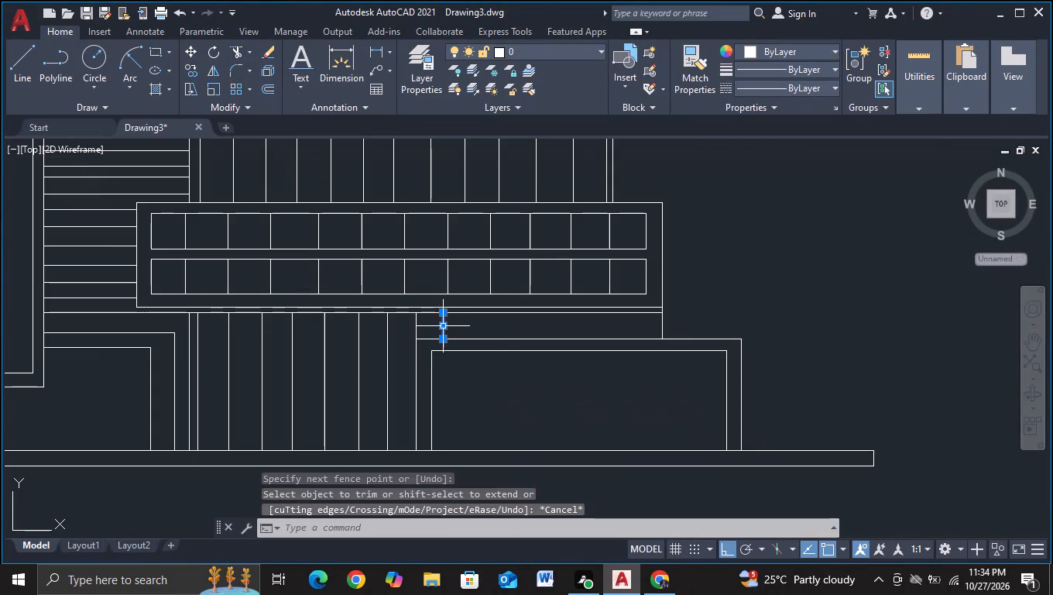
key(c)
click(515, 380)
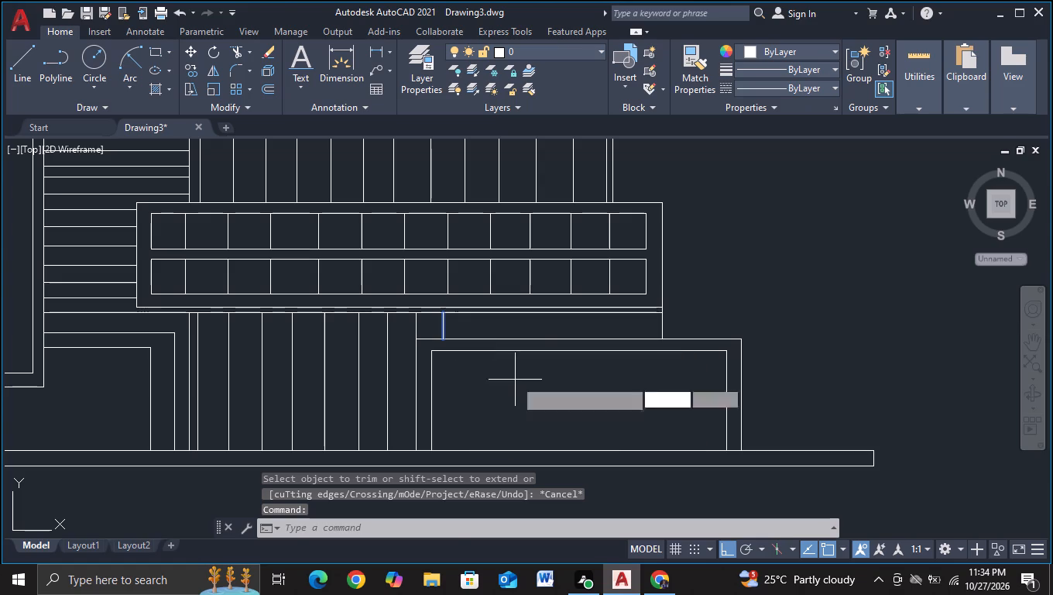
click(490, 428)
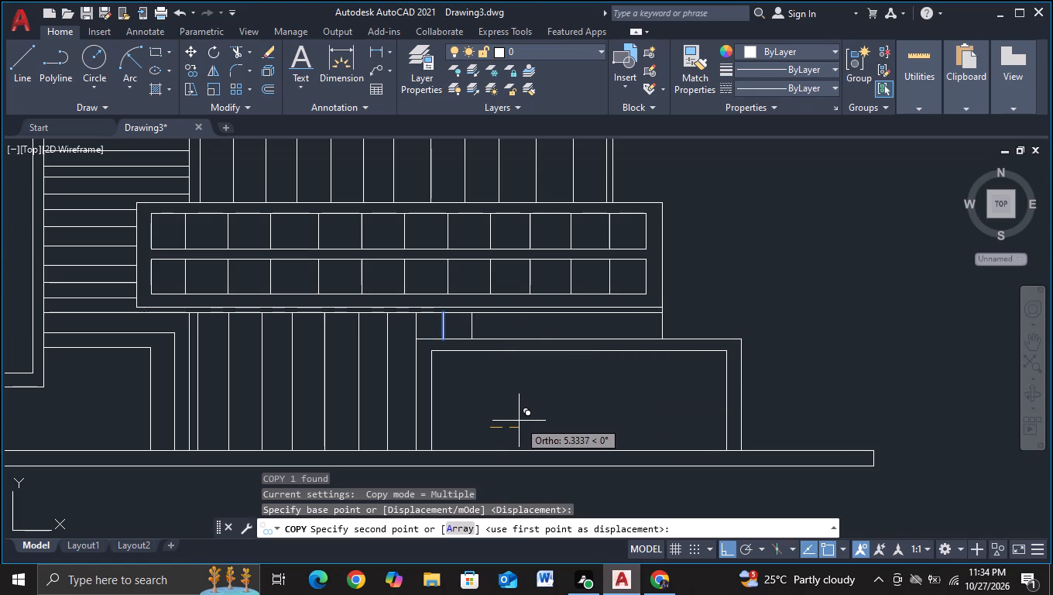
click(519, 421)
click(551, 416)
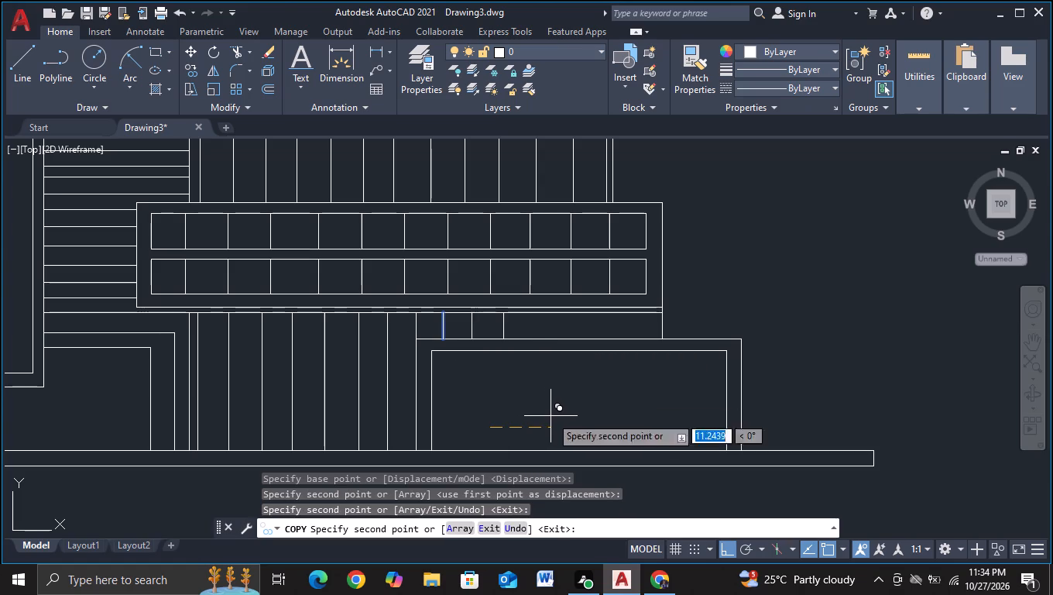
click(582, 417)
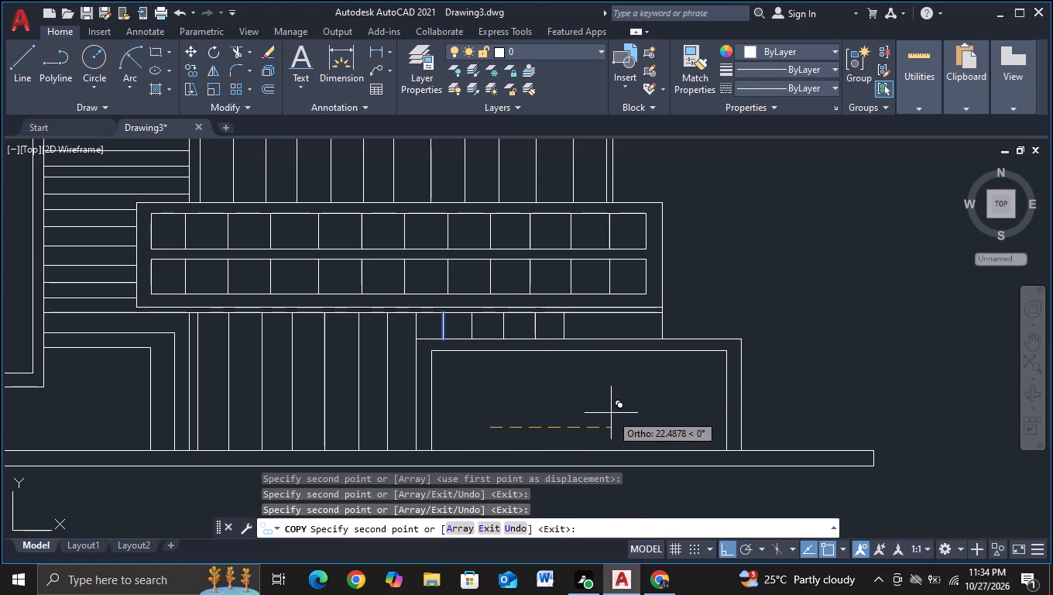
click(614, 412)
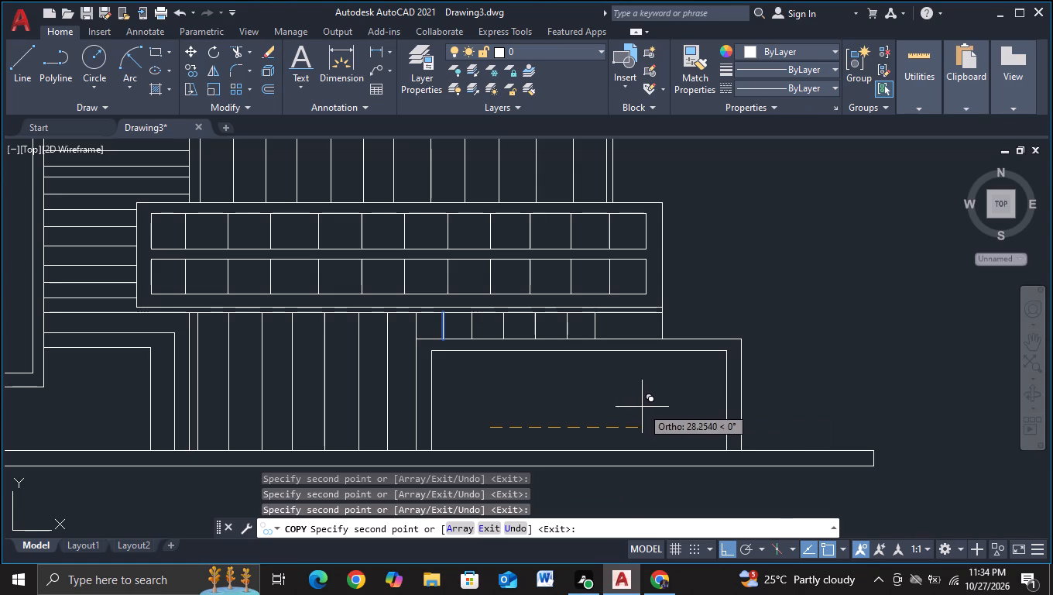
click(645, 407)
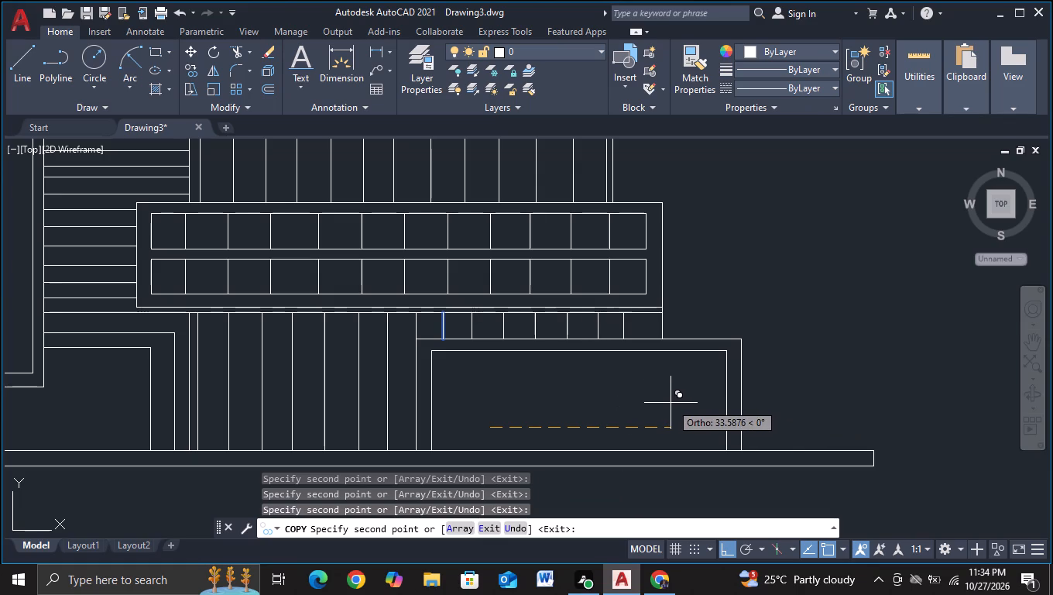
click(671, 403)
key(Escape)
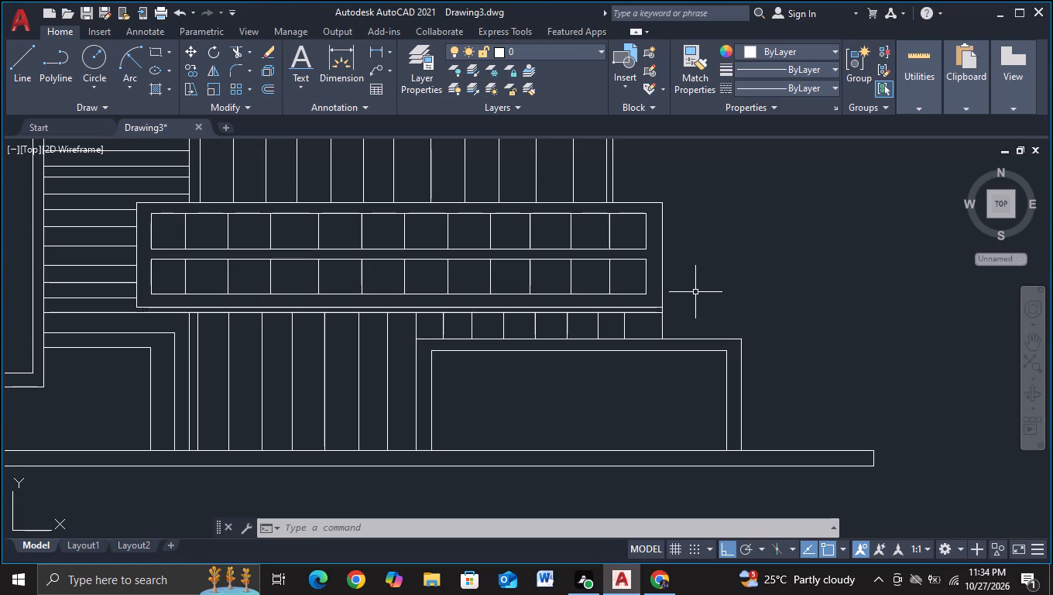
key(Escape)
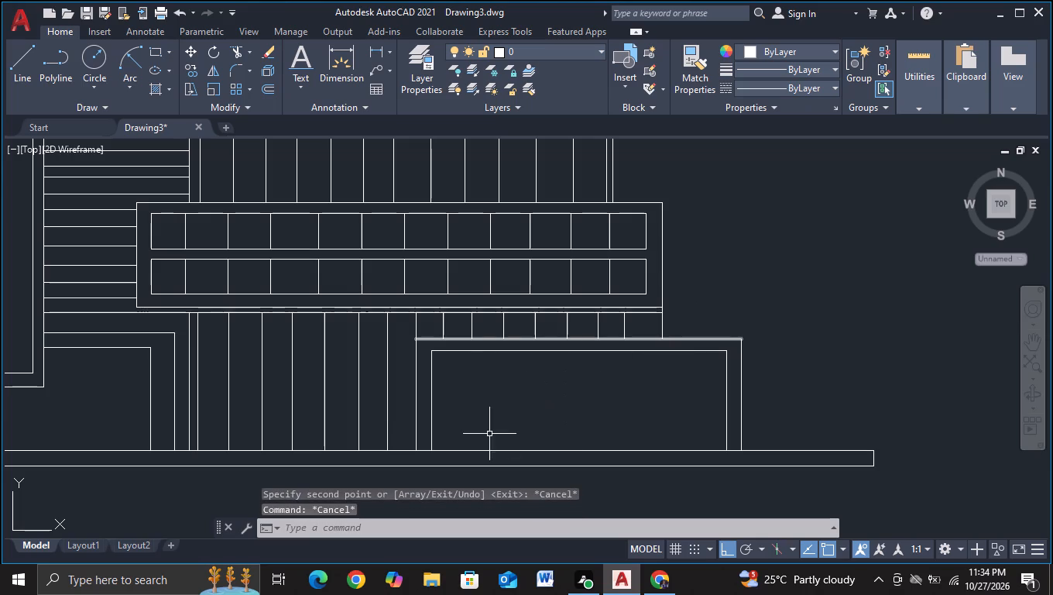
Copy the inner left edge of the right-hand ground-floor frame rightward six times at roughly 8-unit spacing, dividing the frame into panels.
middle_drag(449, 431, 422, 374)
click(402, 364)
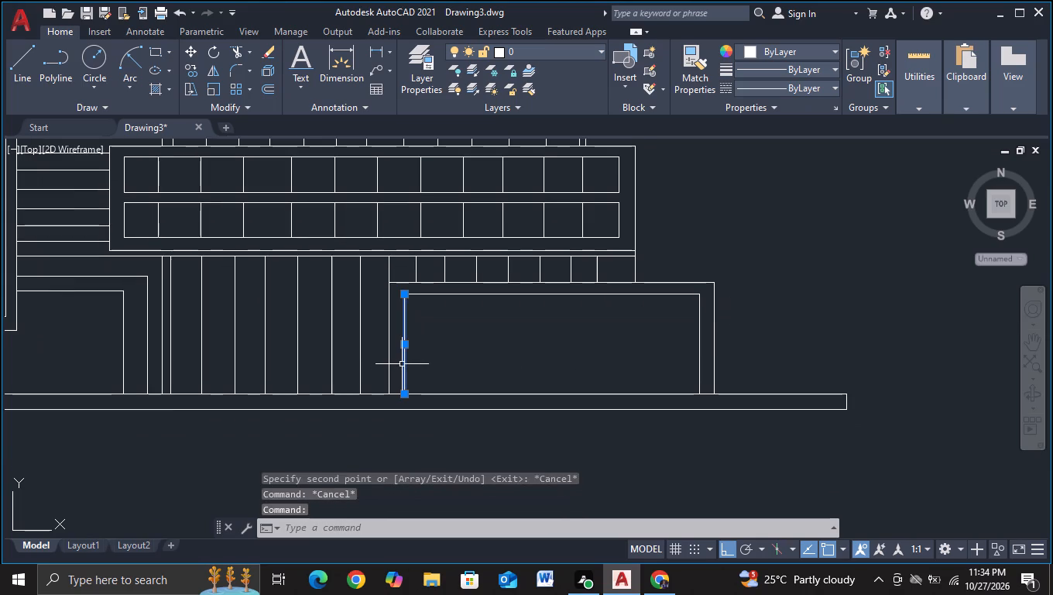
key(c)
click(473, 411)
click(469, 449)
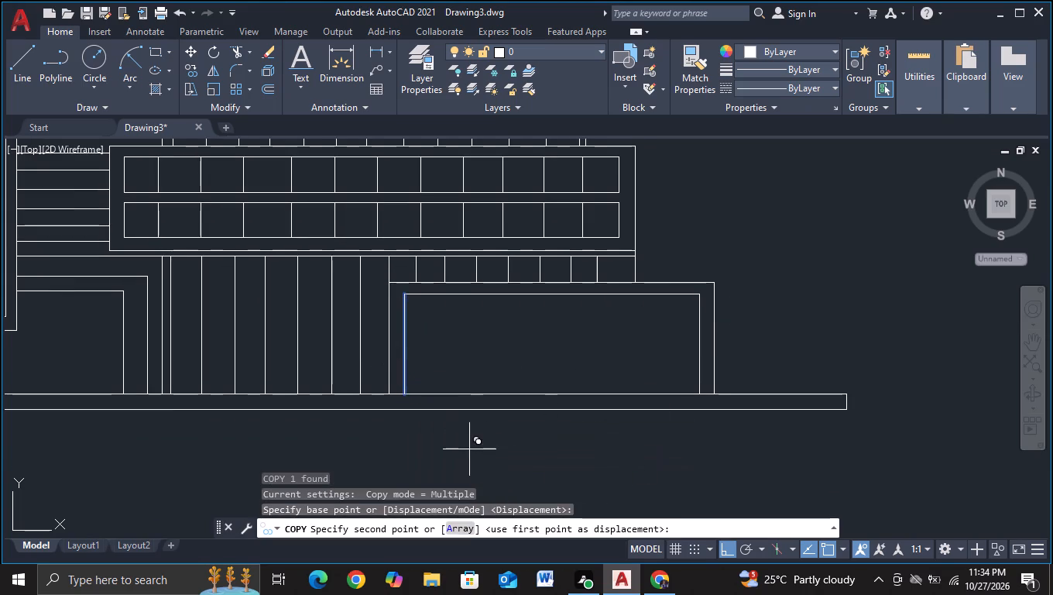
middle_drag(523, 459, 497, 411)
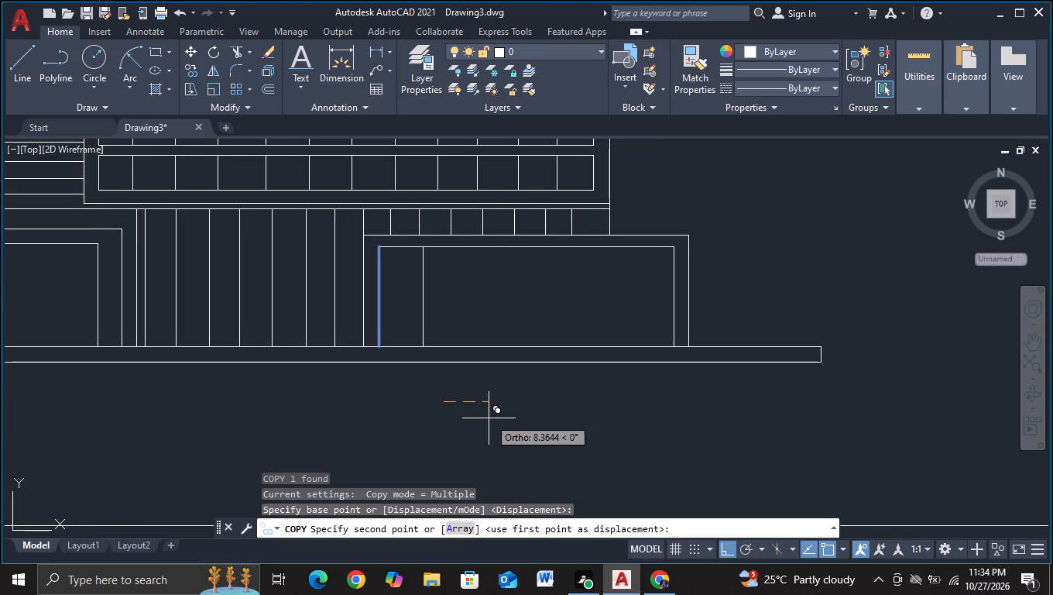
click(490, 422)
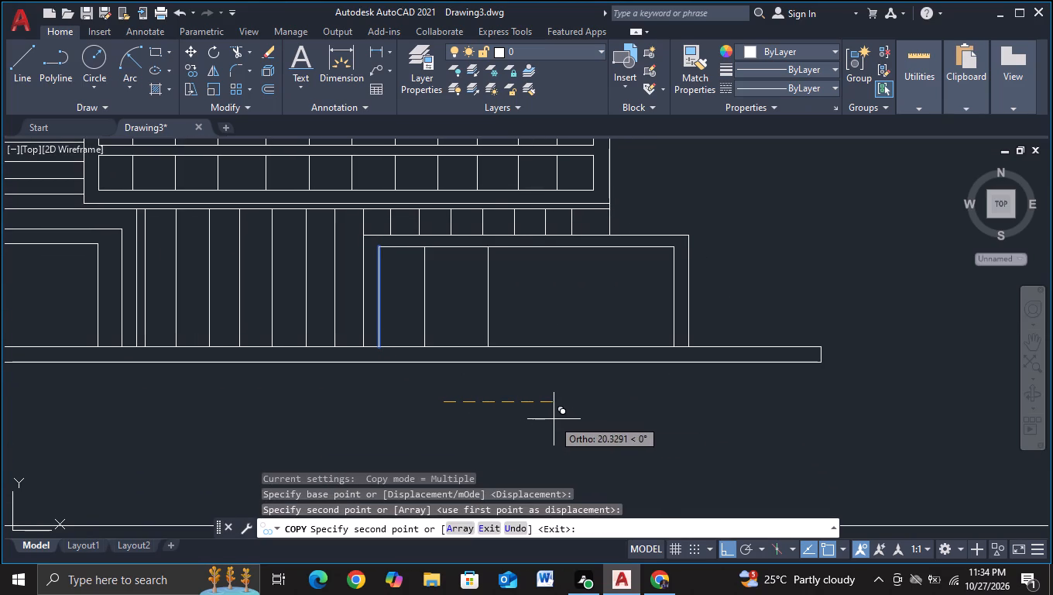
click(532, 424)
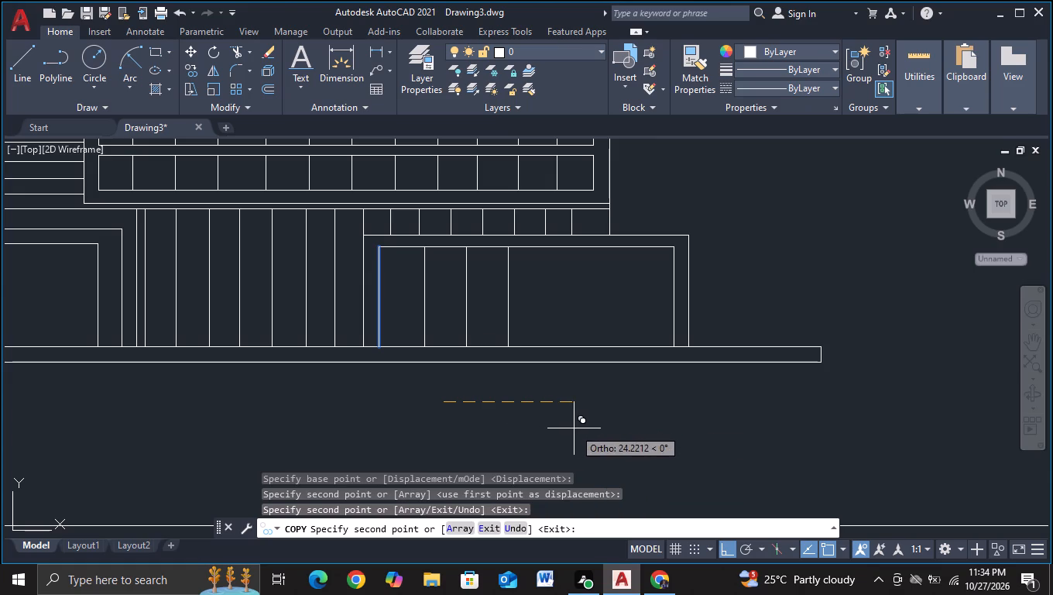
click(574, 428)
click(620, 428)
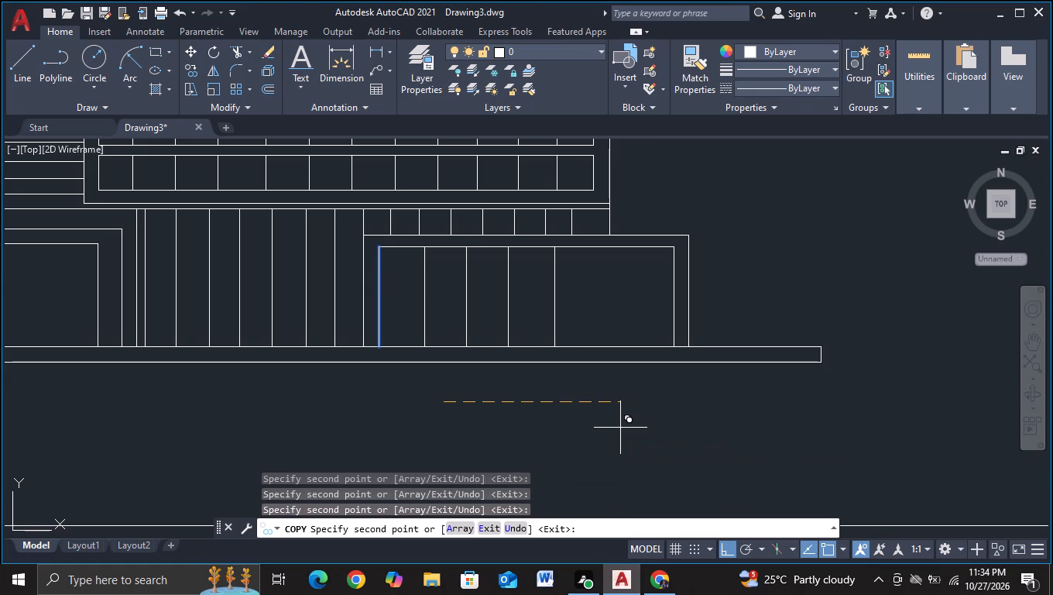
click(663, 433)
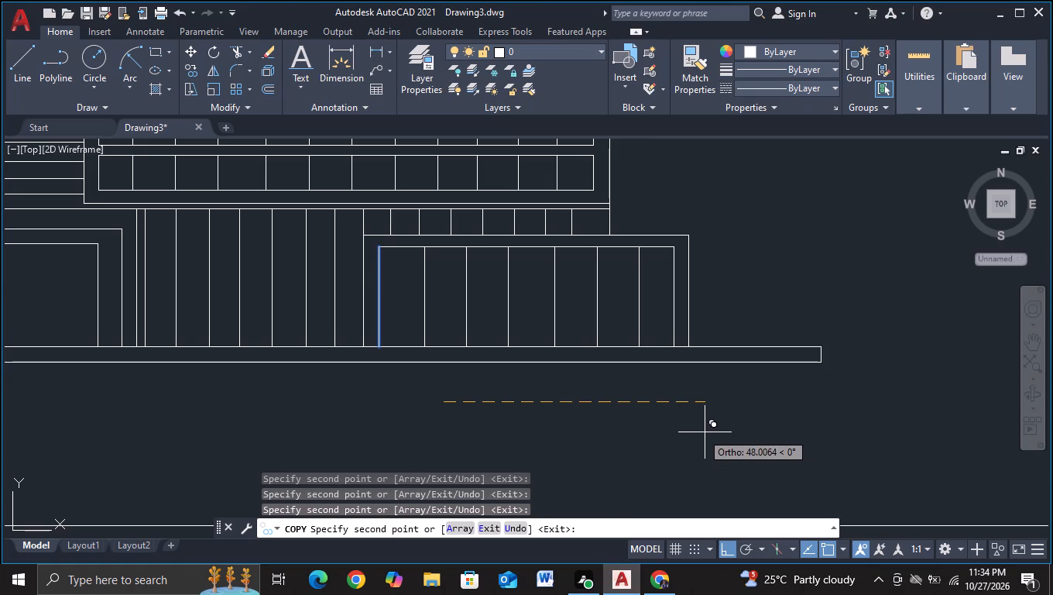
click(701, 432)
key(Escape)
Copy the inner top edge of the right-hand ground-floor frame down about 9 units, and again slightly lower, as a double crossbar.
click(535, 249)
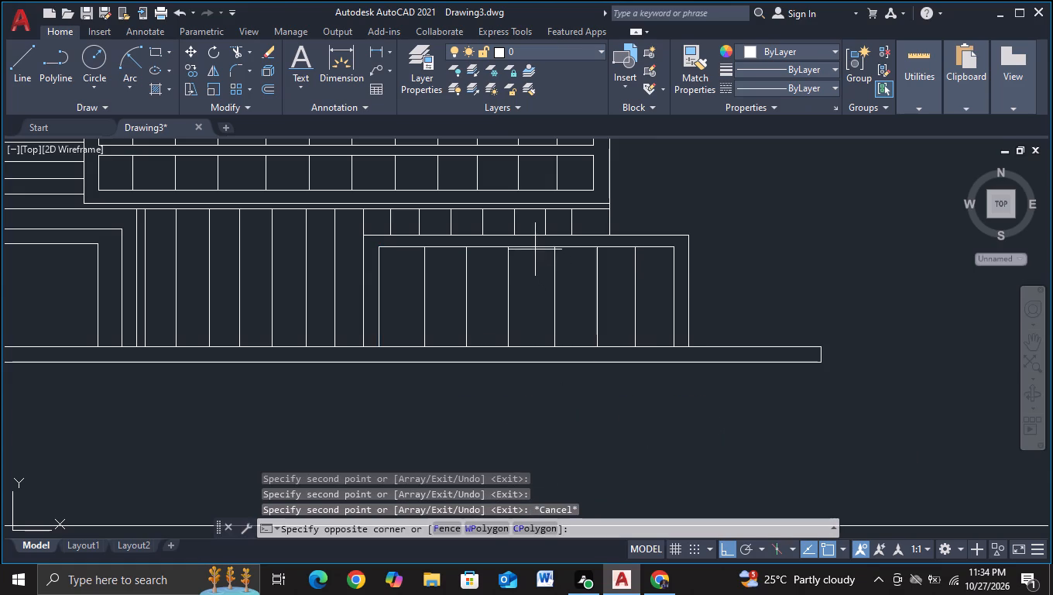
key(Escape)
click(535, 244)
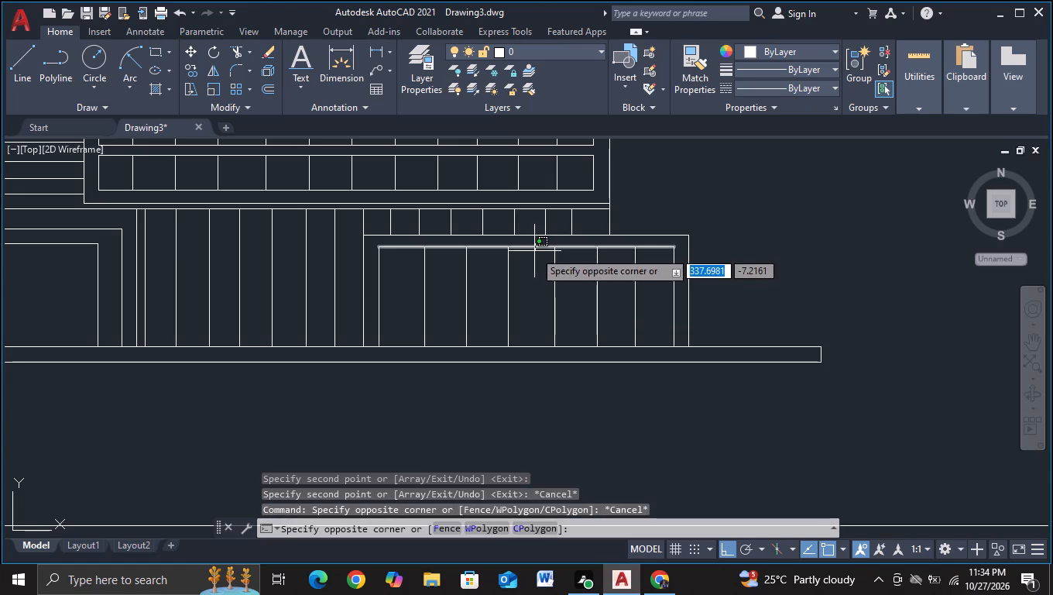
click(534, 251)
key(c)
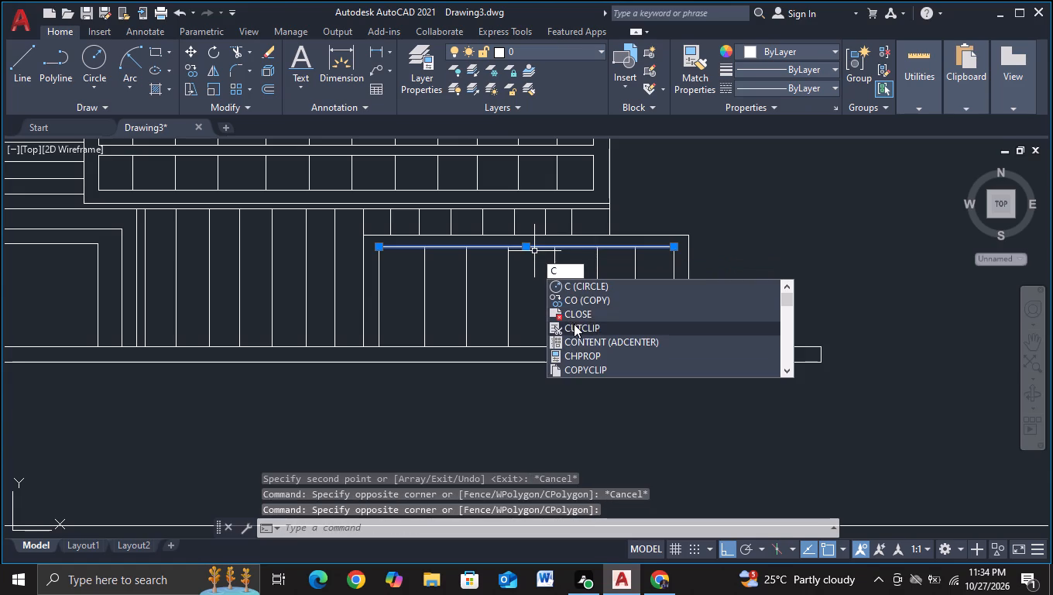
click(581, 298)
click(581, 384)
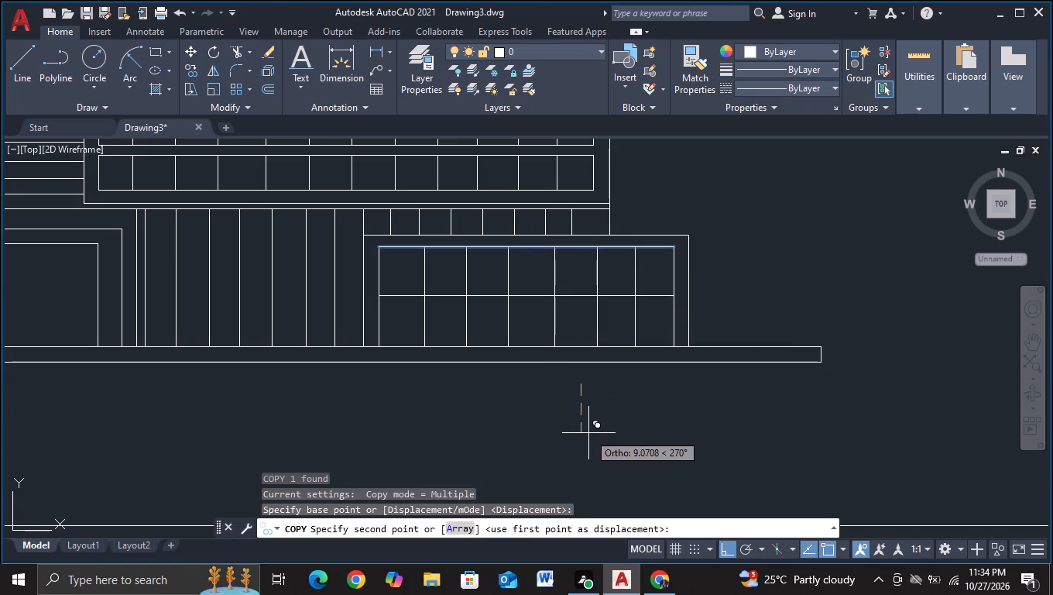
click(588, 433)
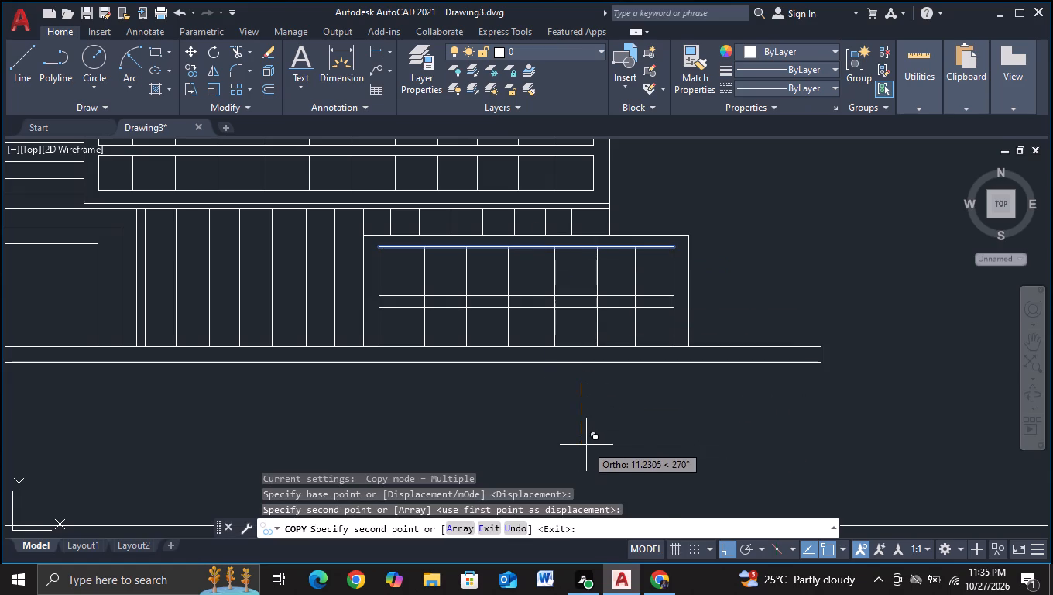
click(586, 441)
key(Escape)
Examine the whole elevation and the vertically divided ground-floor bay beside the right-hand frame.
scroll(586, 441, down, 2)
middle_drag(573, 444, 705, 412)
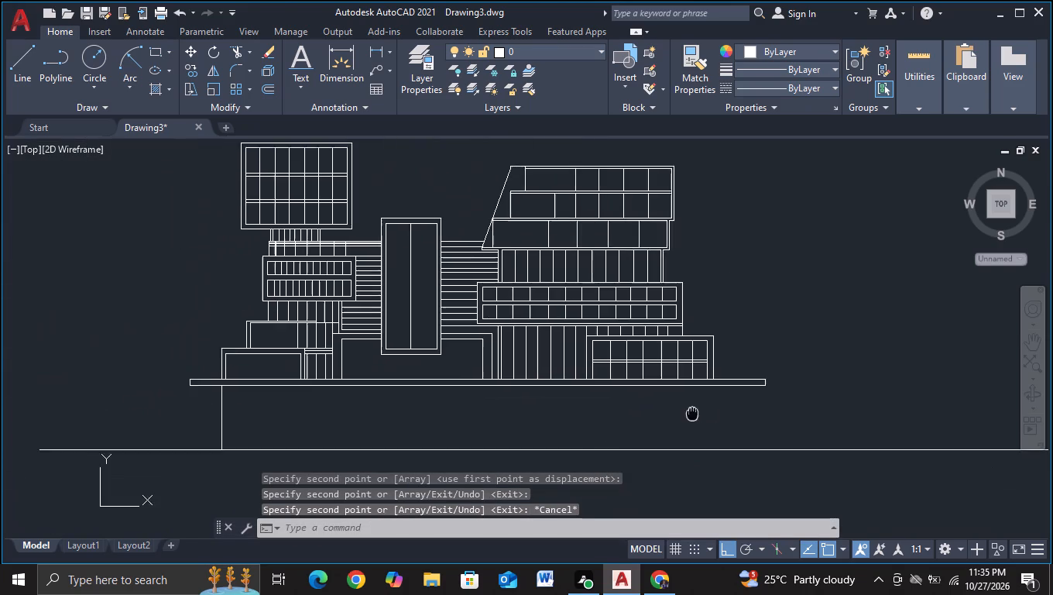
middle_drag(705, 412, 708, 412)
middle_drag(660, 422, 661, 394)
middle_drag(554, 394, 483, 394)
scroll(483, 394, up, 1)
middle_drag(500, 397, 502, 434)
scroll(499, 428, up, 2)
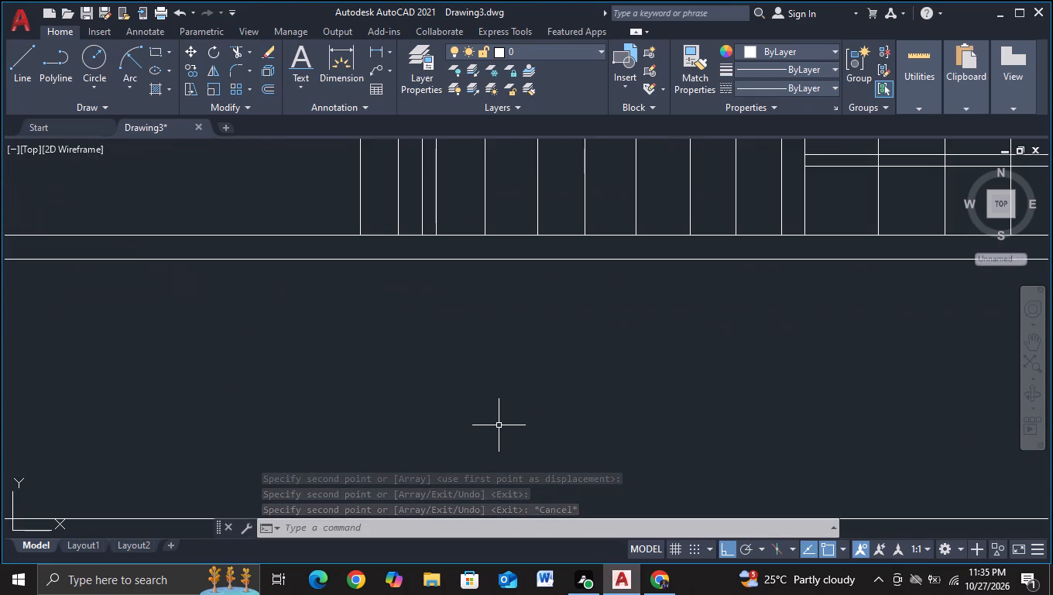
middle_drag(499, 425, 510, 476)
scroll(543, 422, down, 1)
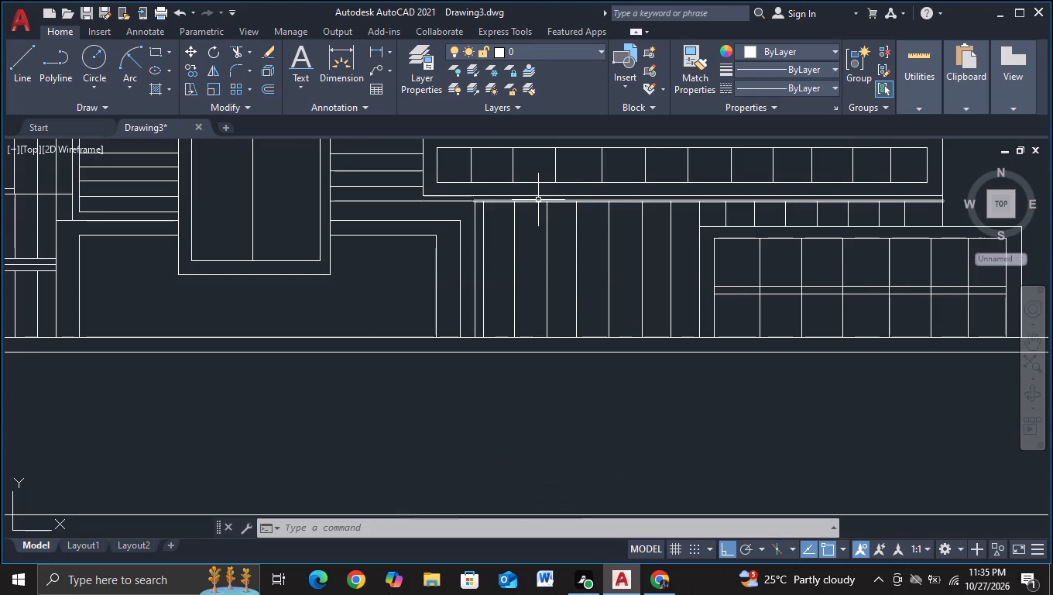
Draw a horizontal line across the upper part of the vertically divided ground-floor bay, with object snap off and both ends slightly overhanging.
click(15, 56)
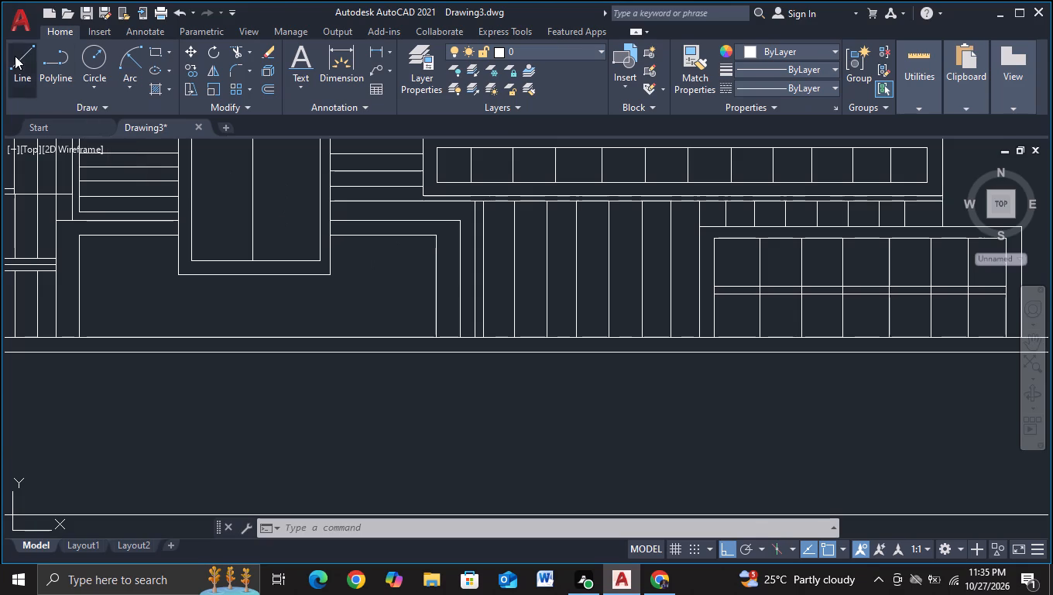
scroll(416, 222, up, 1)
middle_drag(518, 281, 401, 322)
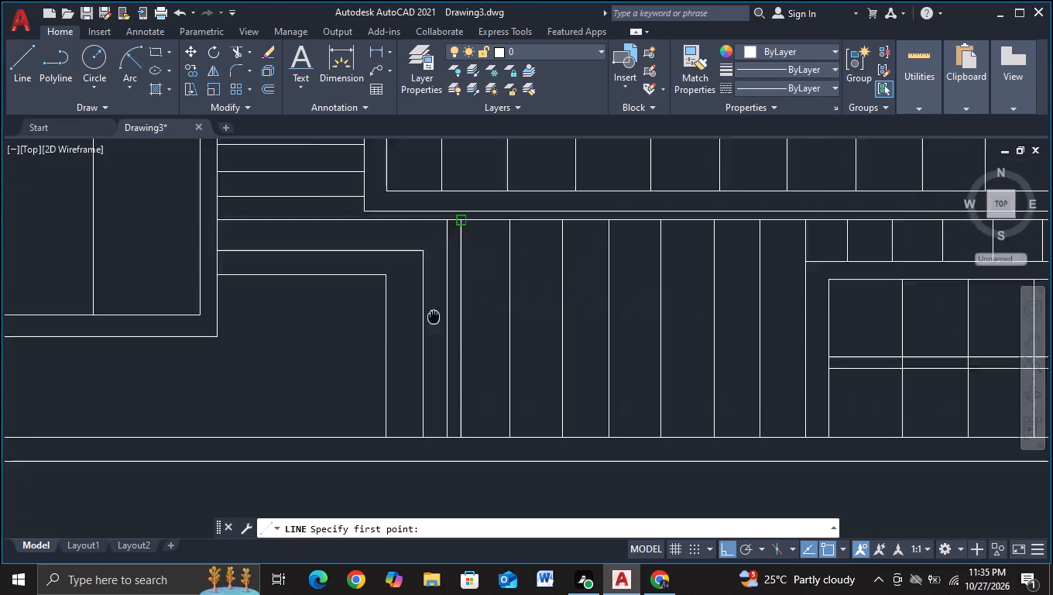
middle_drag(401, 322, 365, 331)
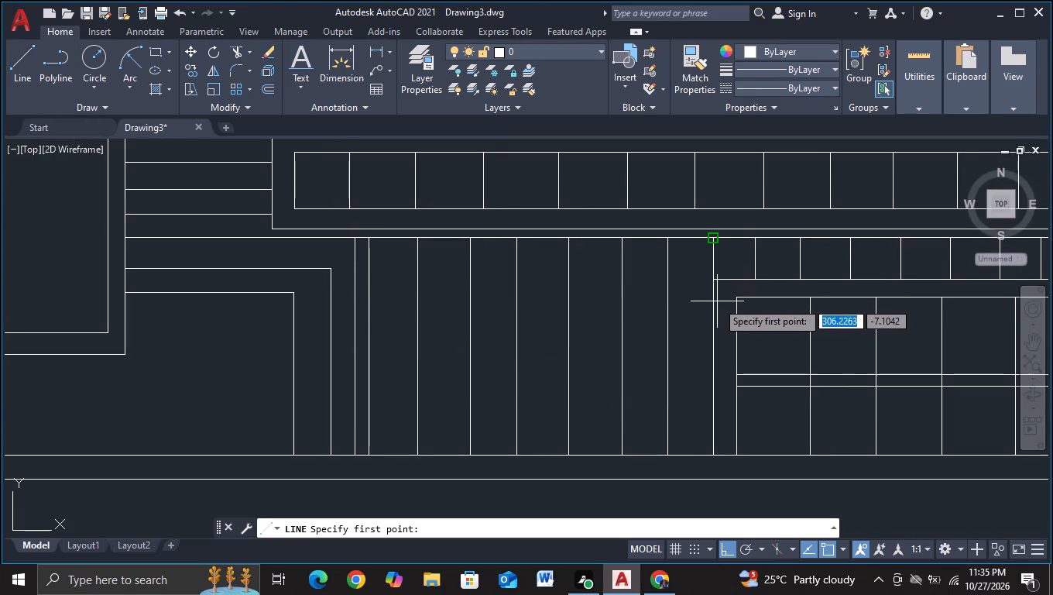
key(F3)
click(718, 301)
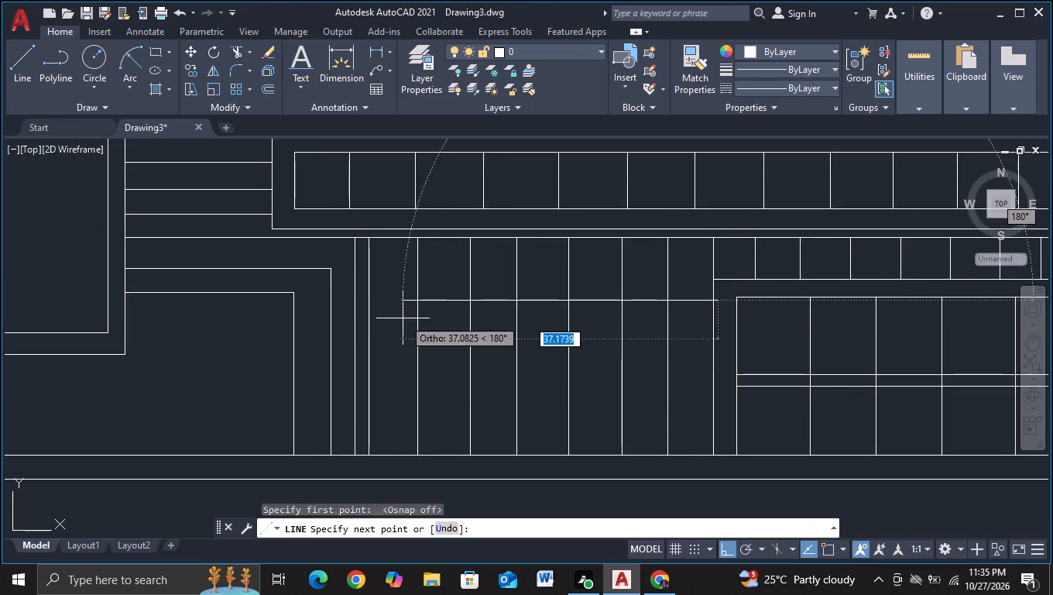
scroll(402, 318, up, 1)
click(335, 325)
key(Escape)
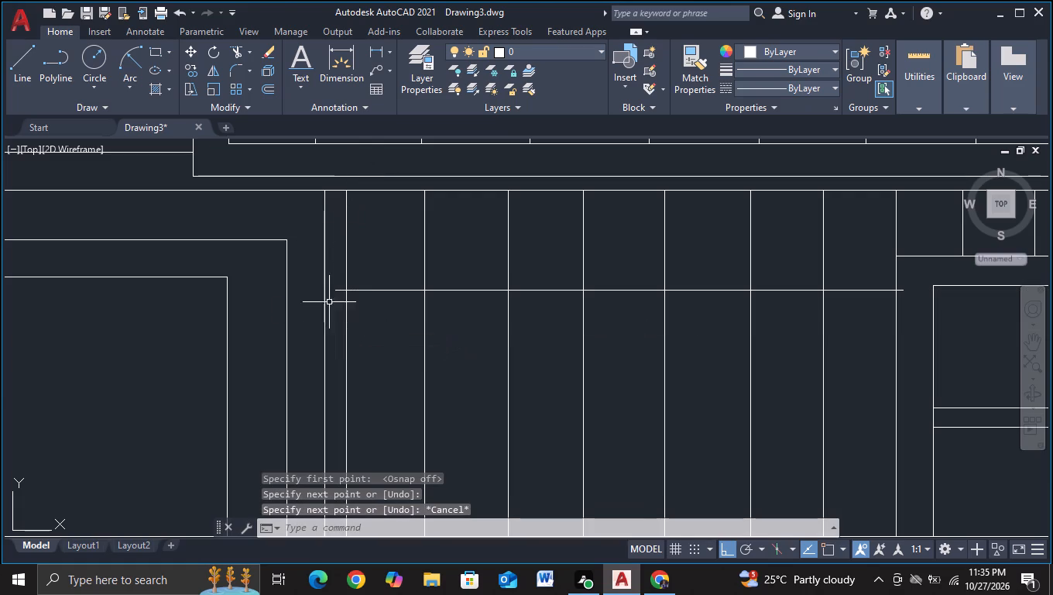
Trim both overhanging ends of the new horizontal line to the side edges of the ground-floor bay.
click(232, 46)
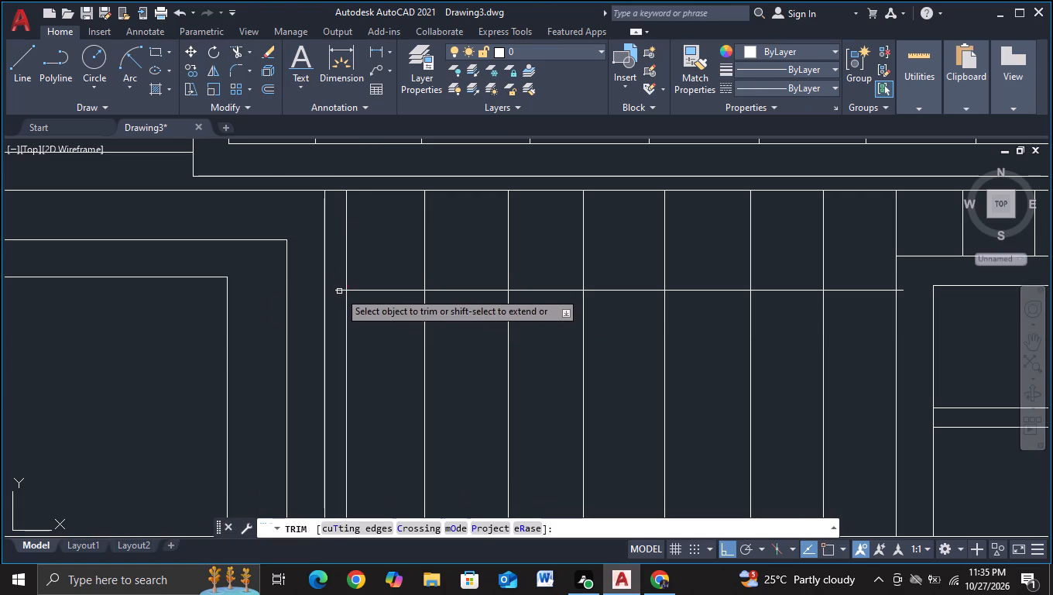
click(338, 288)
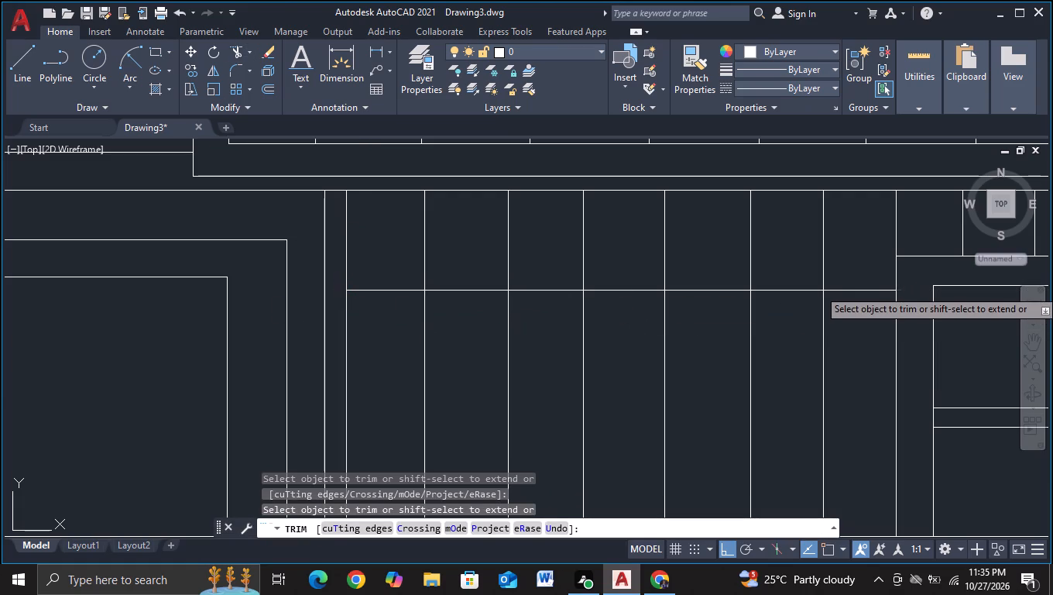
click(903, 289)
key(Escape)
Copy the trimmed horizontal line down about 1.4 and 7.9 units, and once more slightly lower, forming two double crossbars in the bay.
click(634, 277)
click(630, 300)
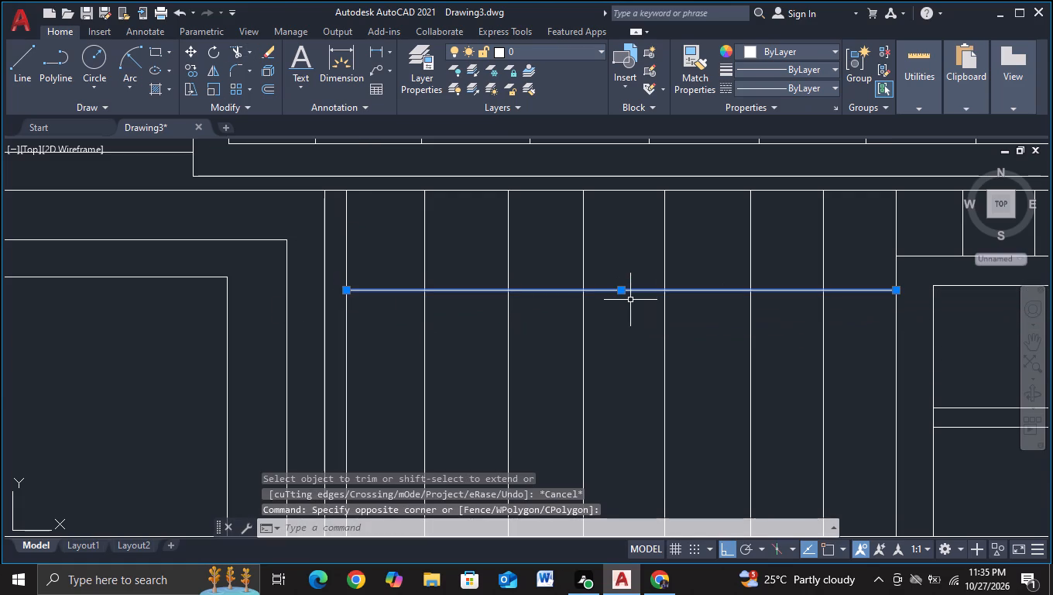
key(c)
click(676, 351)
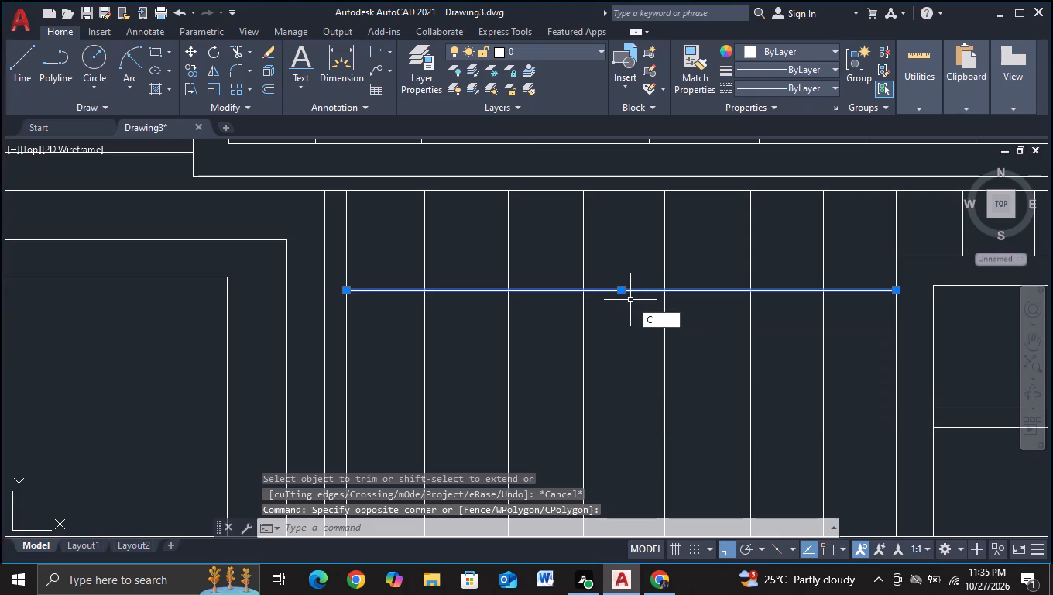
click(623, 351)
click(625, 370)
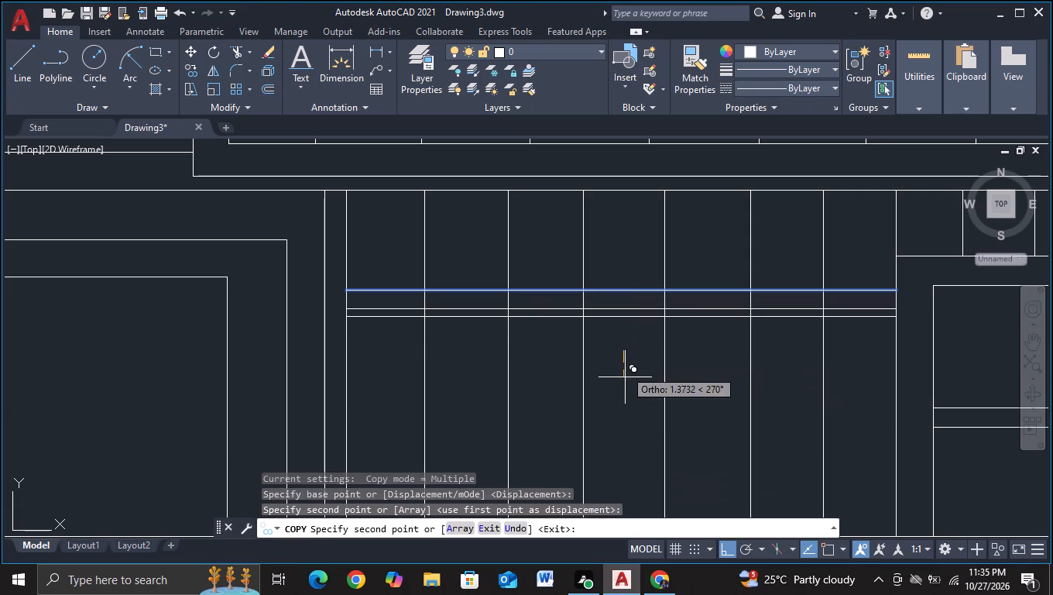
middle_drag(629, 414, 641, 230)
scroll(644, 279, down, 1)
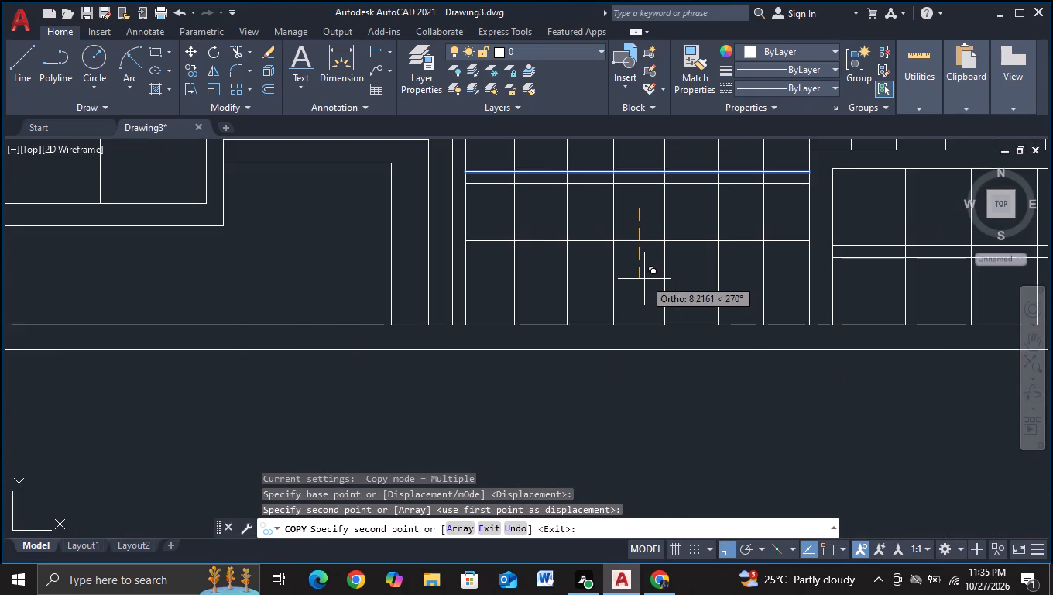
middle_drag(644, 279, 634, 310)
click(634, 308)
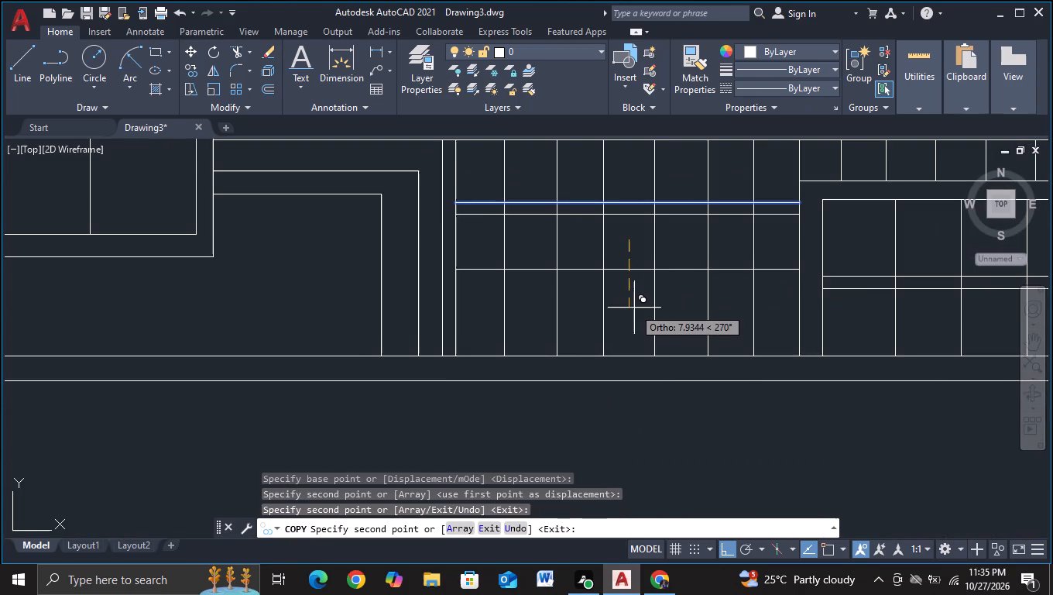
click(630, 316)
key(Escape)
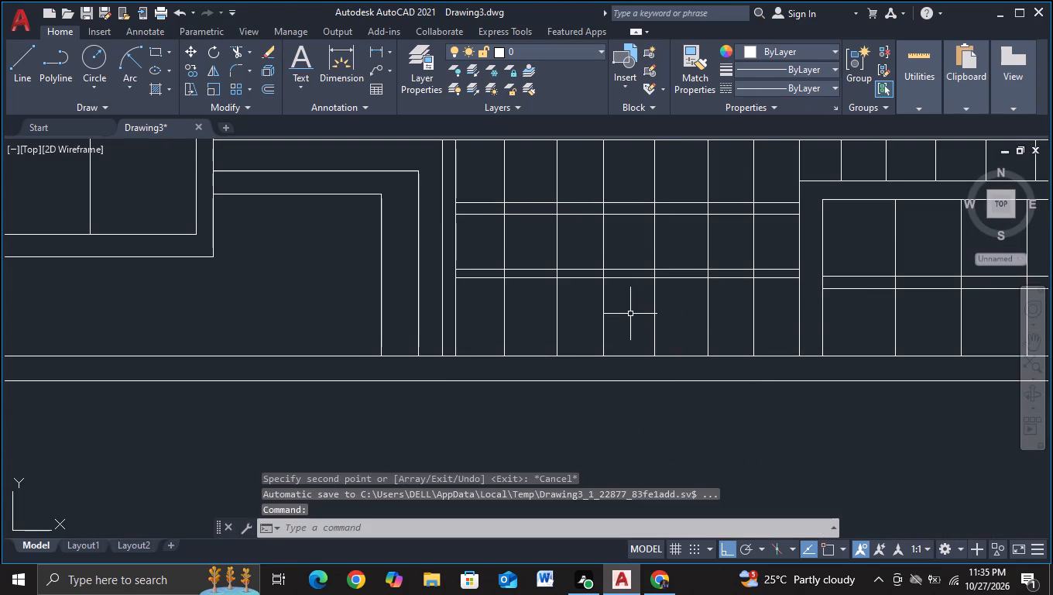
Copy the upper line of the bay's lower double crossbar about 9 units down, just above the ground line.
click(629, 242)
click(625, 274)
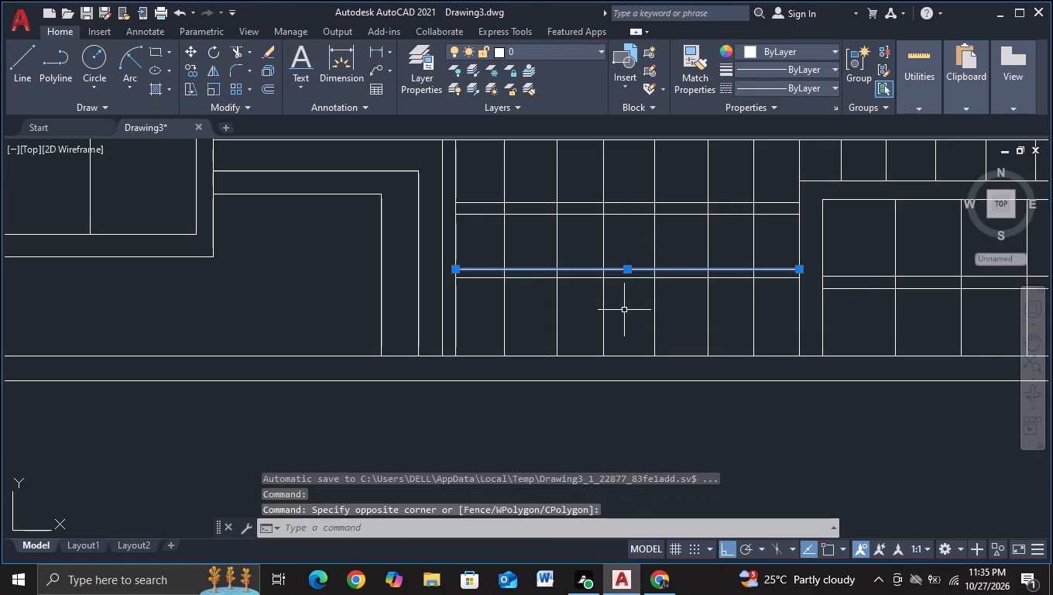
key(c)
click(664, 361)
click(648, 416)
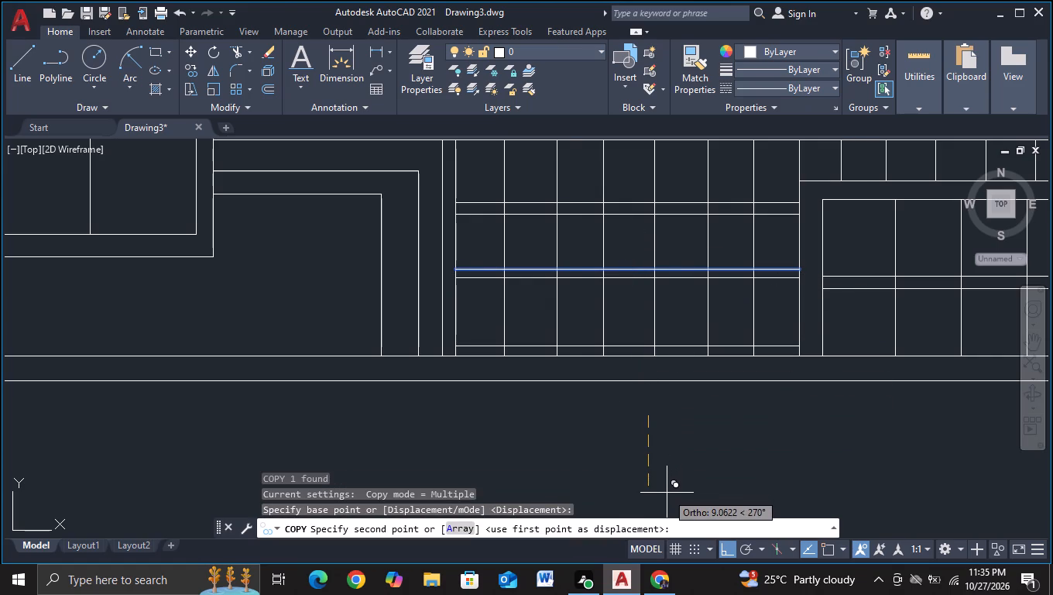
click(667, 493)
key(Escape)
Examine the lower part of the elevation around the right-hand bays and the empty central ground-floor frame.
scroll(667, 493, down, 2)
middle_drag(675, 487, 642, 465)
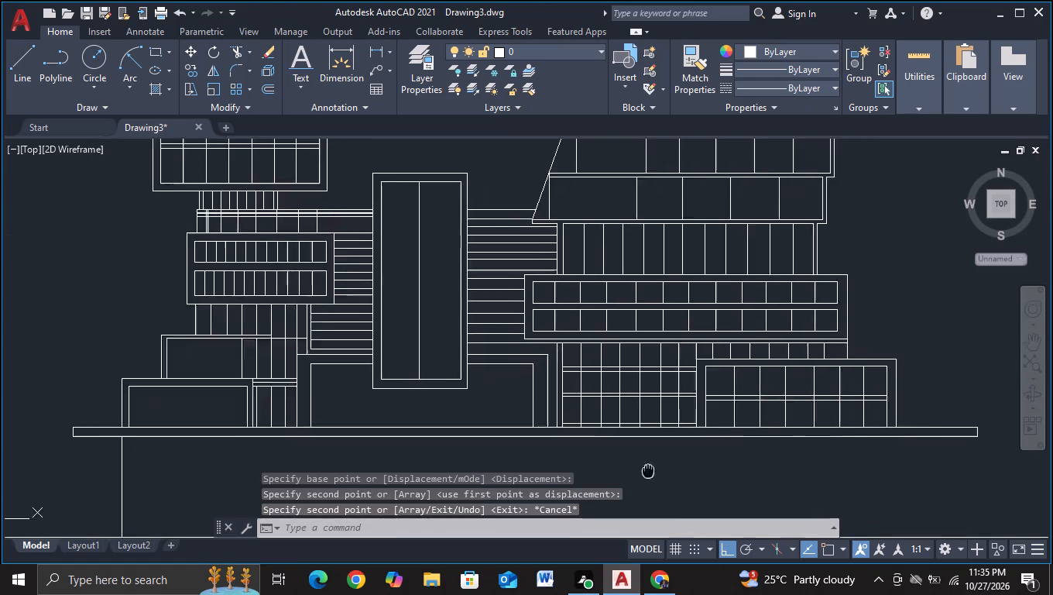
middle_drag(642, 465, 611, 424)
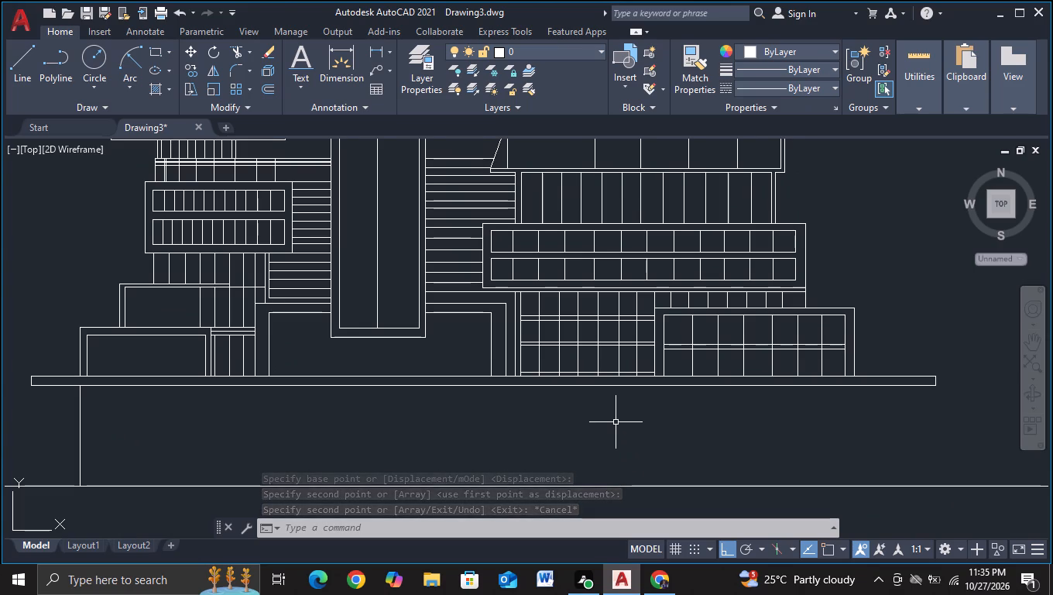
middle_drag(616, 422, 448, 421)
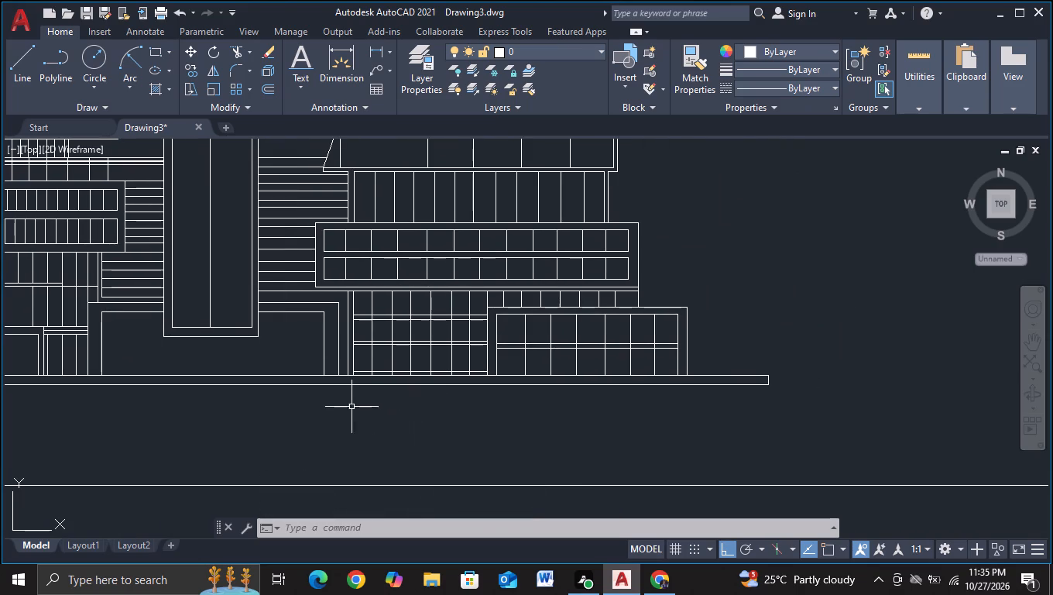
middle_drag(330, 424, 433, 438)
scroll(345, 377, up, 1)
scroll(413, 327, up, 1)
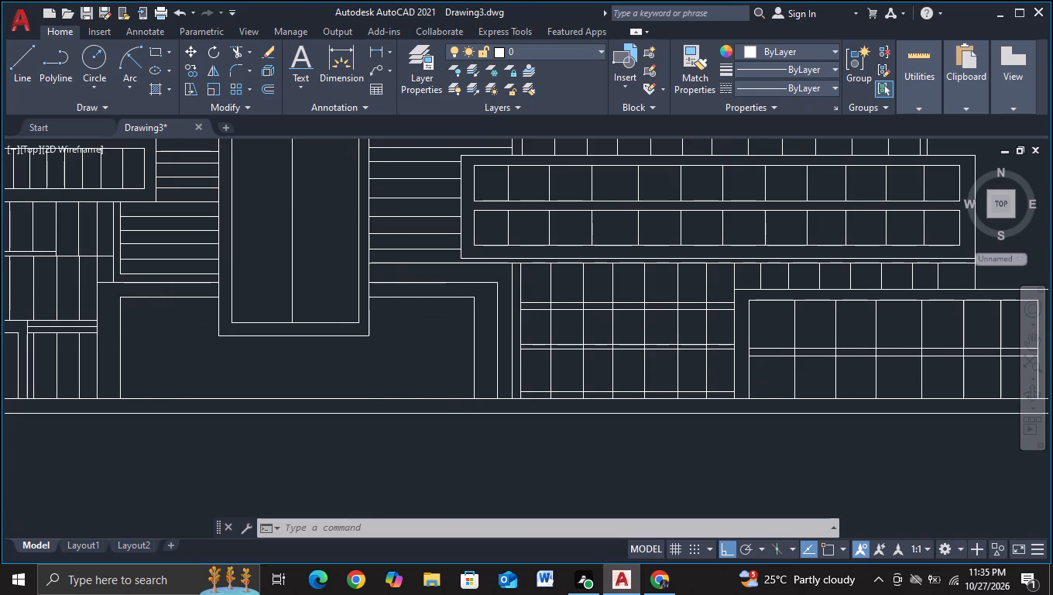
middle_drag(413, 342, 396, 363)
scroll(399, 363, down, 1)
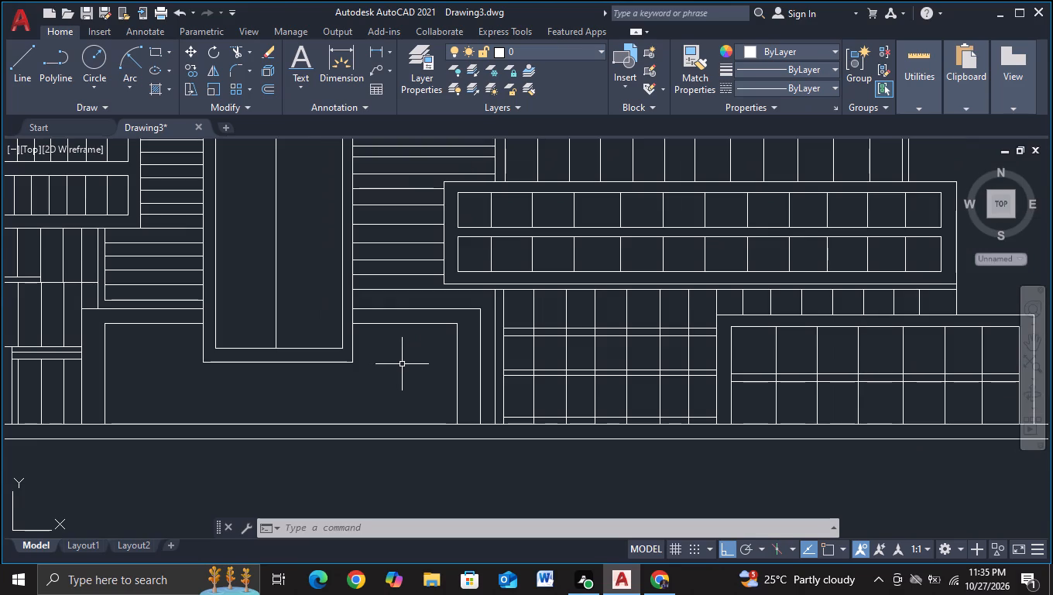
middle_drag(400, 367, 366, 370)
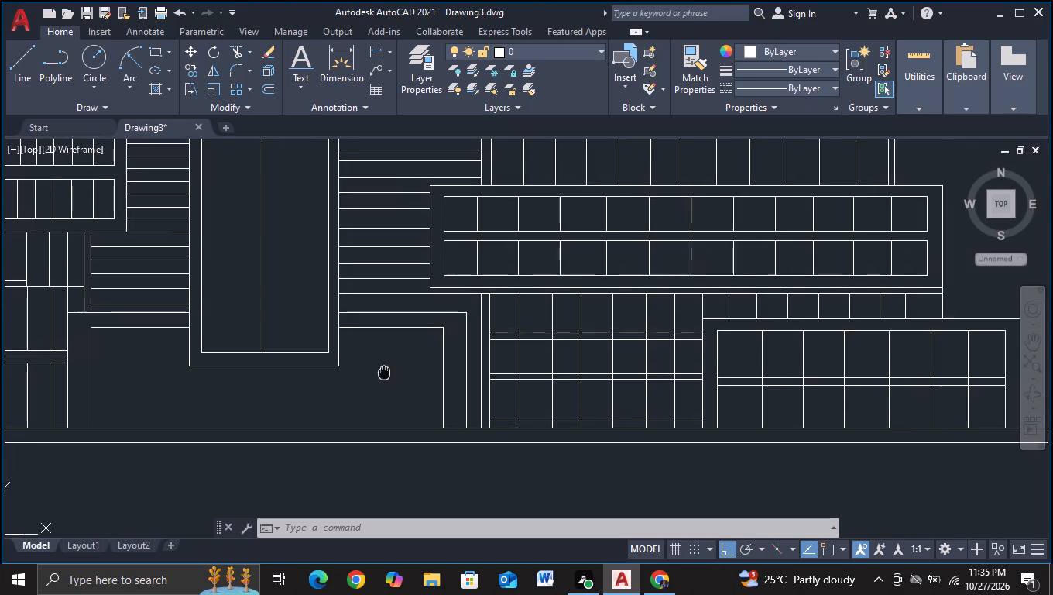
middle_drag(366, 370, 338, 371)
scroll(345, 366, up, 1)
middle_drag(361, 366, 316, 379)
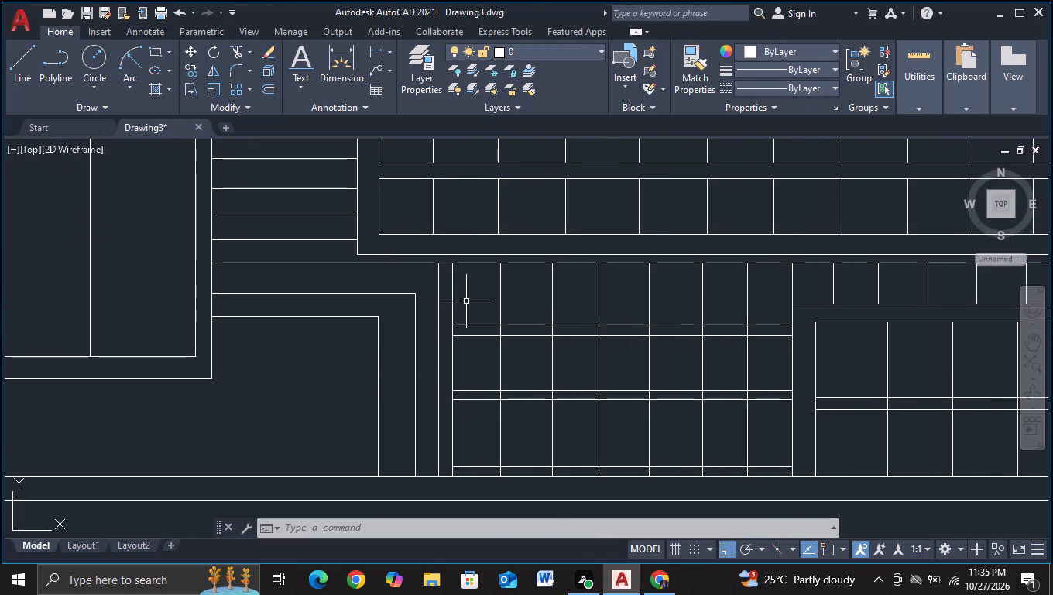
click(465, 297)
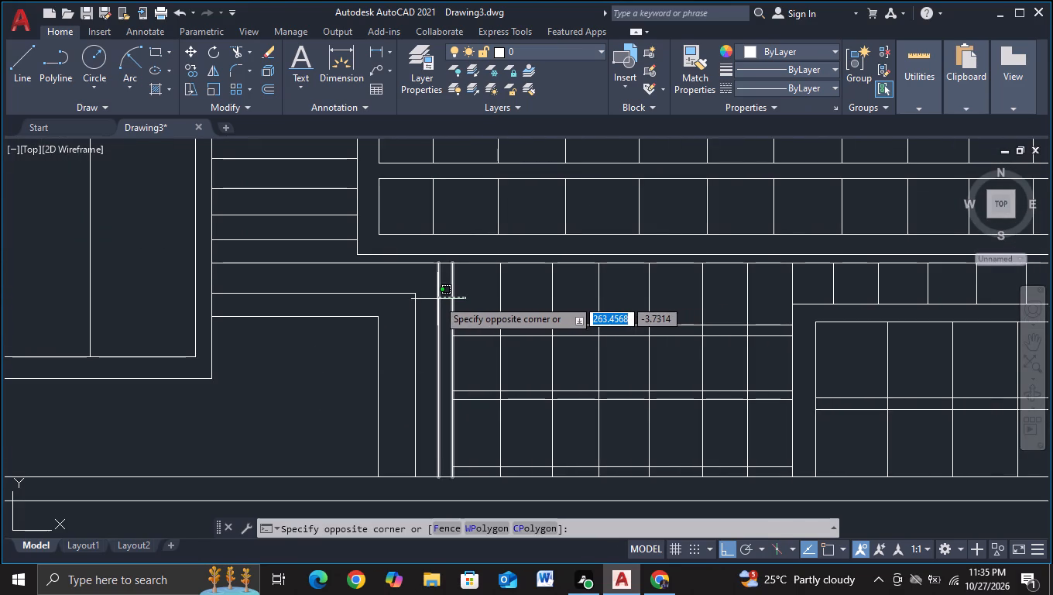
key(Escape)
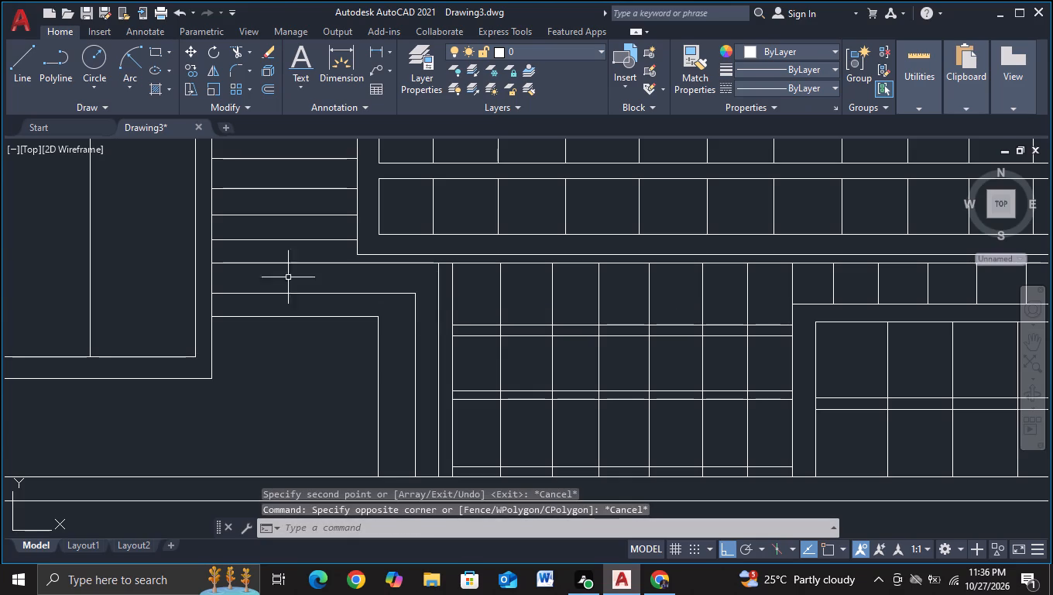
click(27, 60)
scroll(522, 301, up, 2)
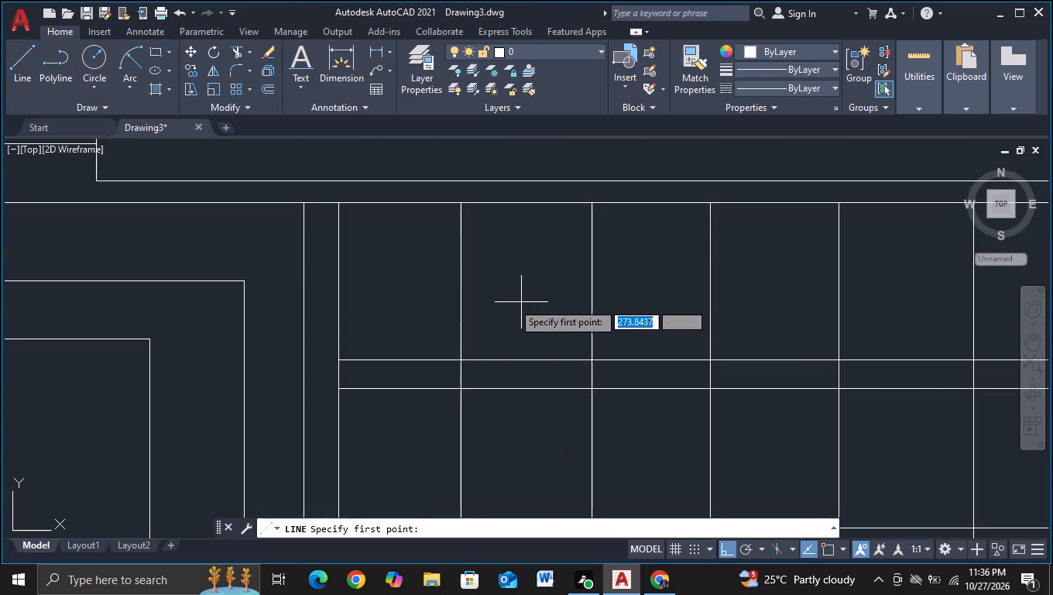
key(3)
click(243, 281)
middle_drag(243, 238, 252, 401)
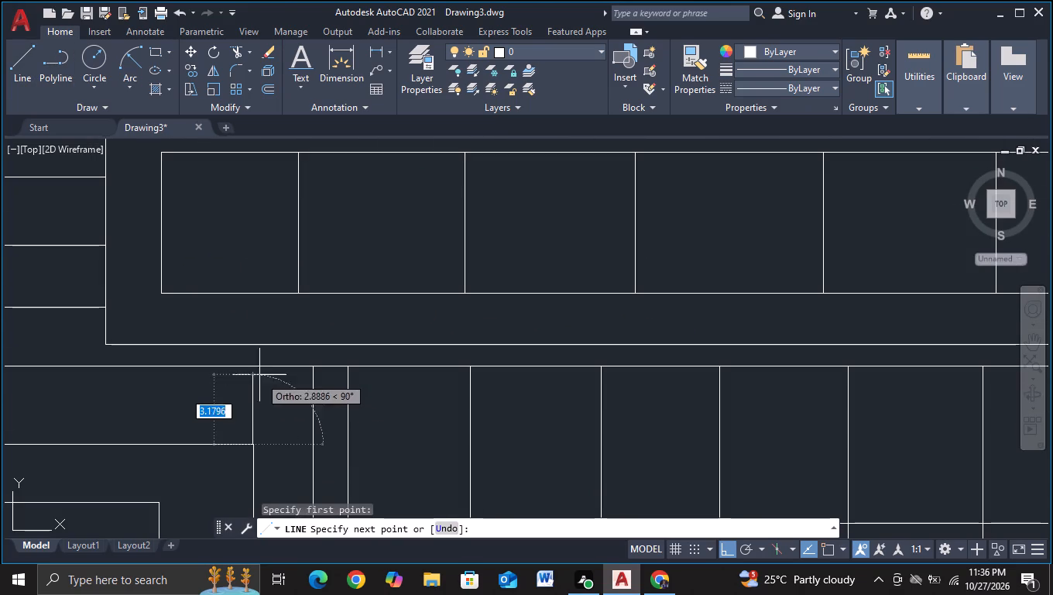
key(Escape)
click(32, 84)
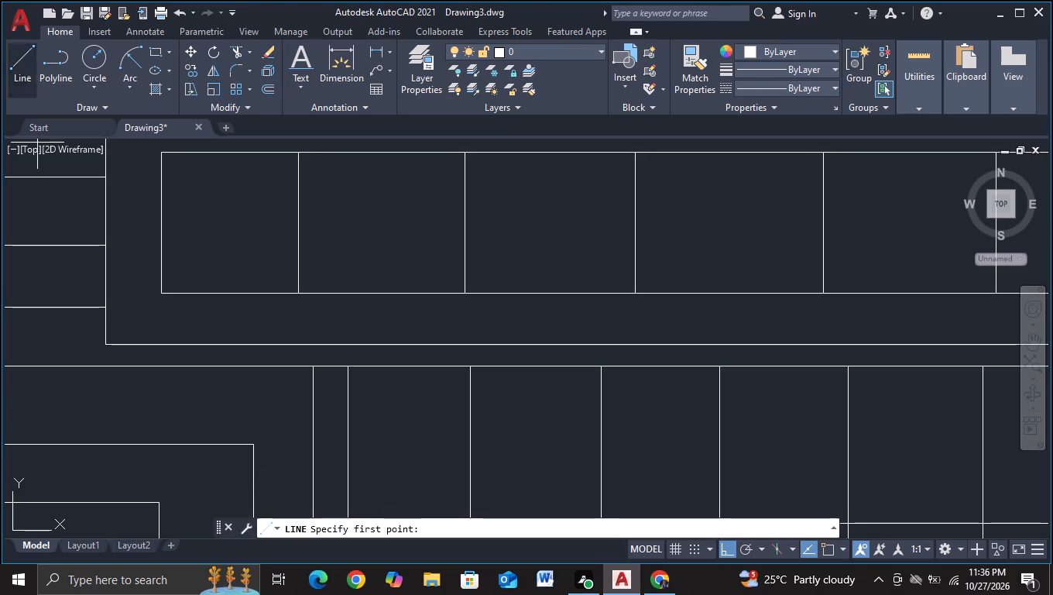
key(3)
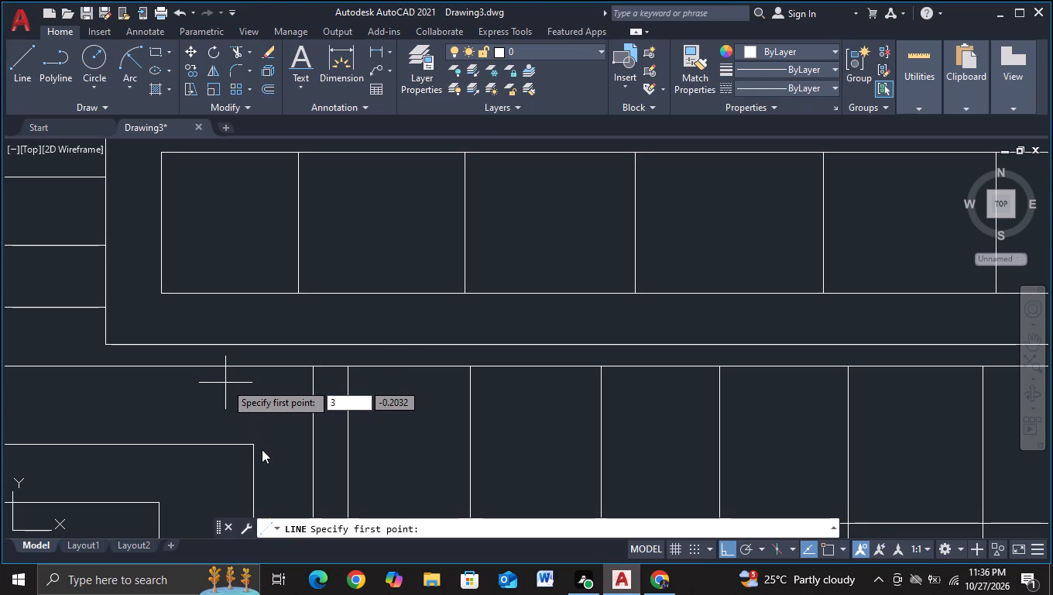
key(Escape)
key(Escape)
Turn on object snap and draw a vertical line about 6 units up from the central ground-floor frame's outer upper-right corner.
key(F3)
click(16, 78)
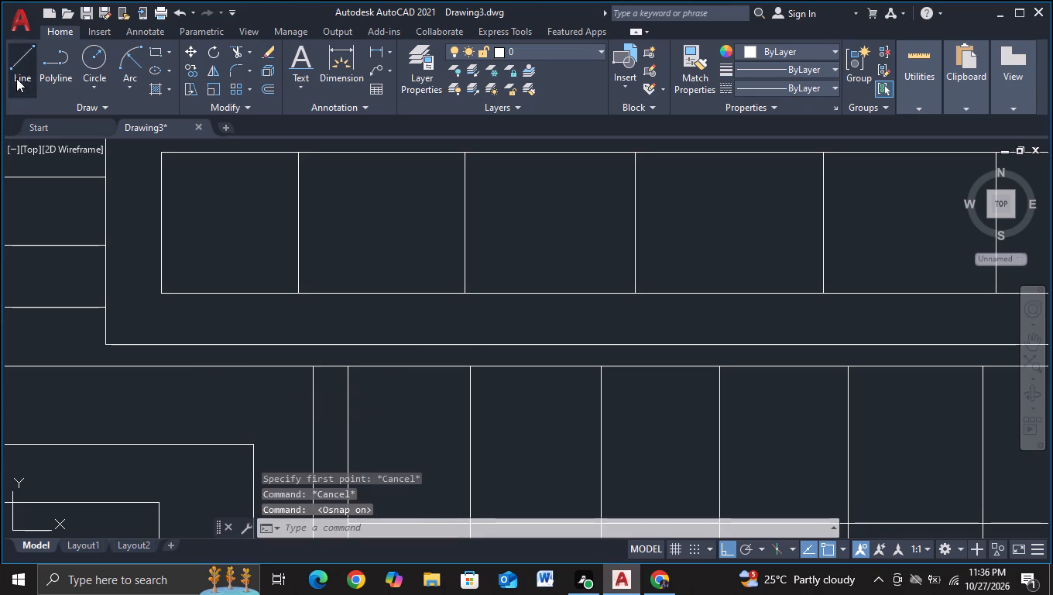
click(249, 442)
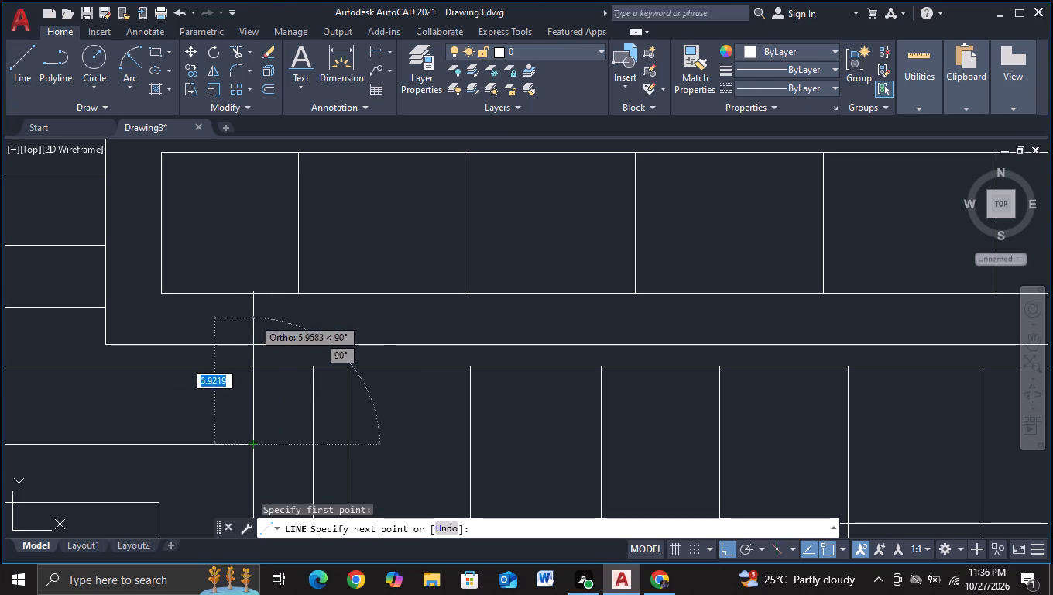
click(253, 321)
key(Escape)
Trim the new vertical line's overhang back to the horizontal line along the top of the ground-floor bay.
click(238, 48)
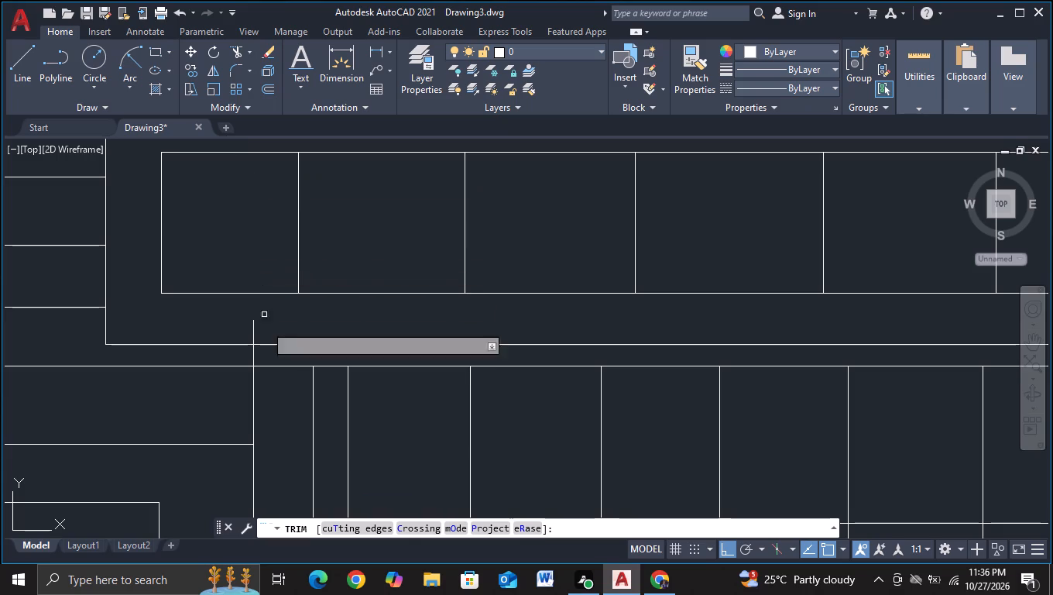
click(254, 326)
click(253, 359)
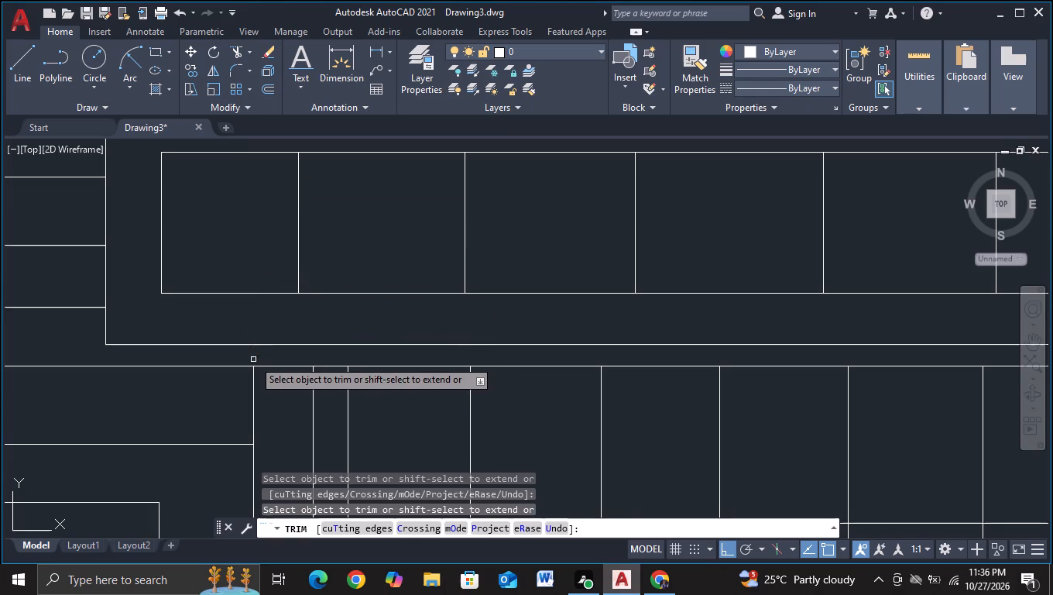
Remove with Trim the extra vertical line between the central frame's outer edge and the ground-floor bay's left edge.
scroll(269, 445, down, 1)
middle_drag(269, 445, 265, 359)
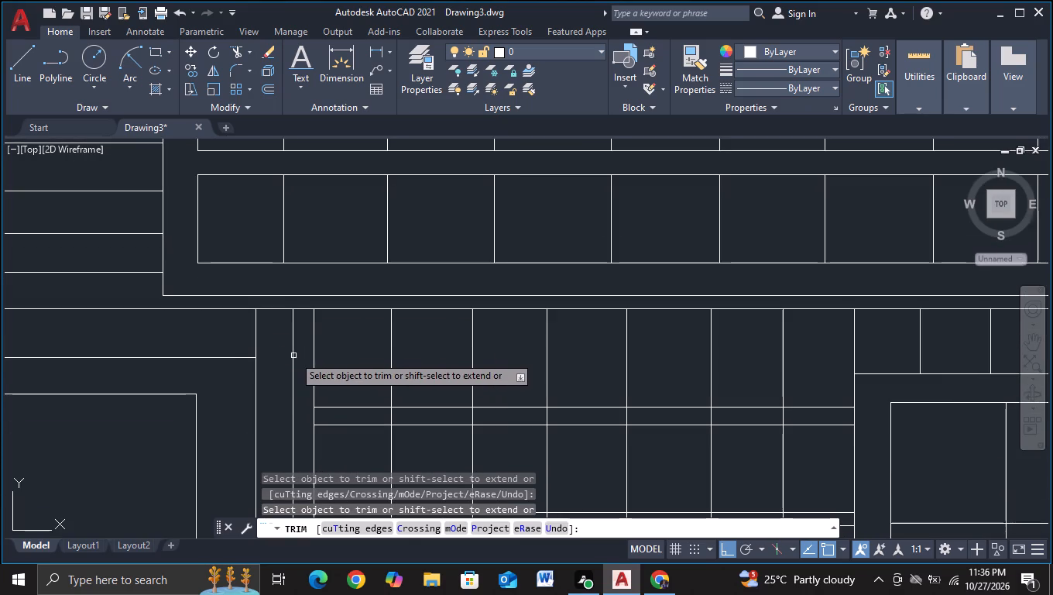
click(290, 363)
click(299, 361)
scroll(299, 361, down, 2)
middle_drag(293, 368, 293, 358)
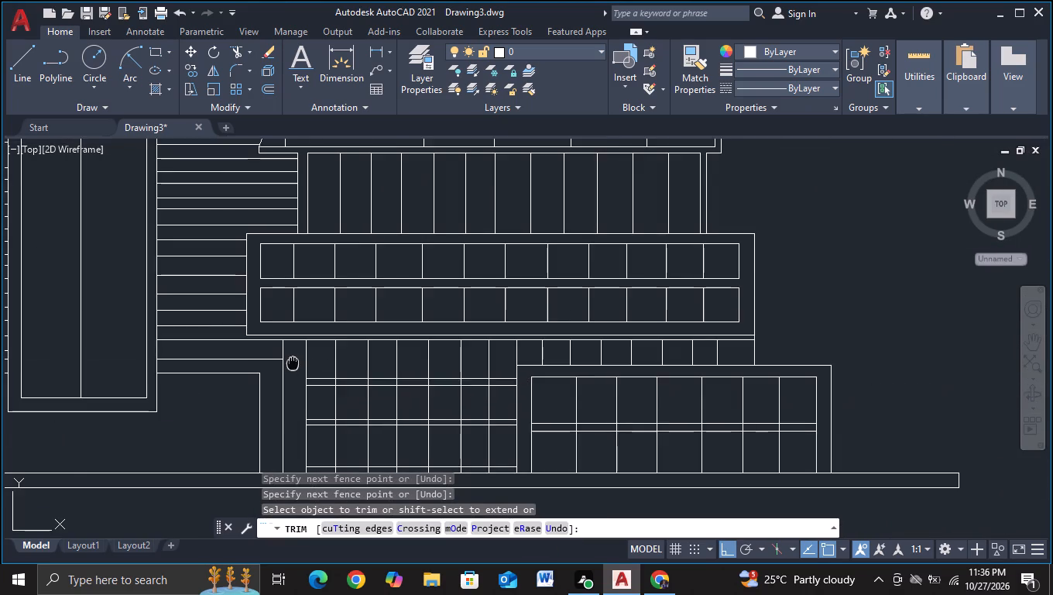
middle_drag(293, 358, 289, 294)
key(Escape)
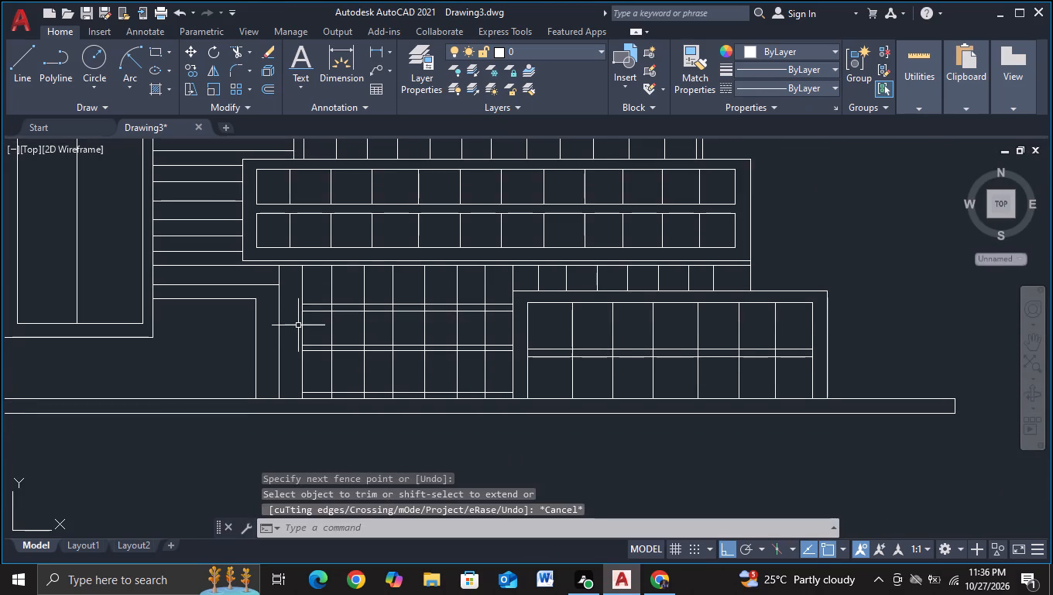
Move the ground-floor bay's left edge line slightly left, closer to the central frame's outer edge.
click(302, 323)
key(m)
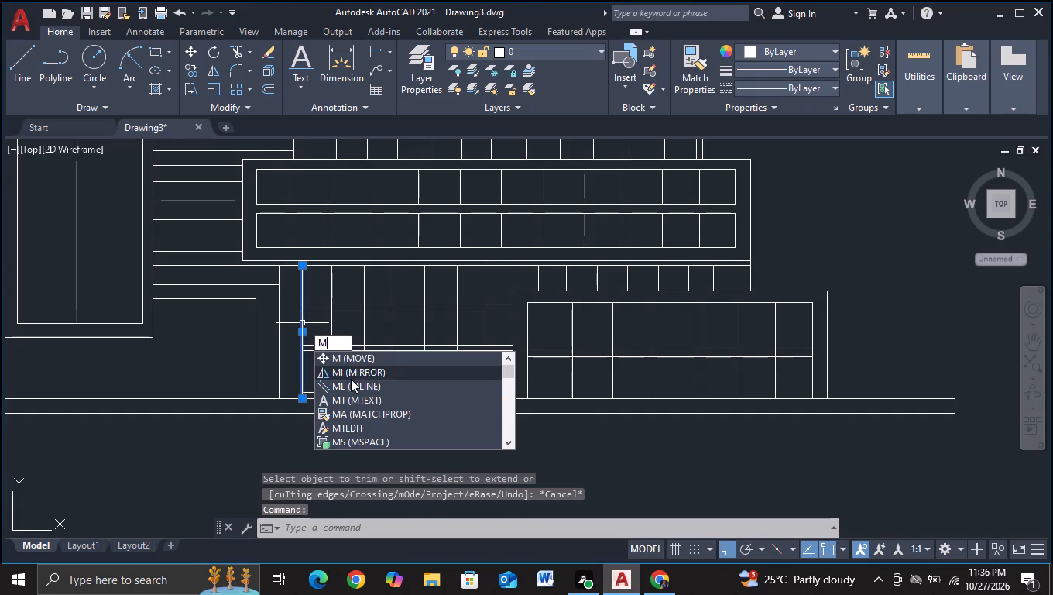
click(354, 354)
click(397, 445)
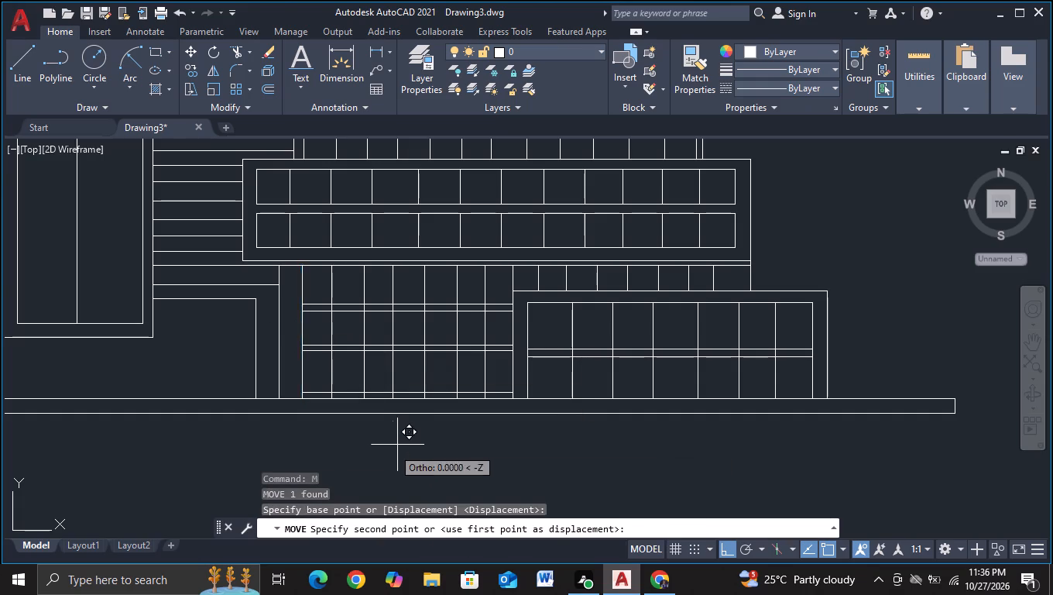
click(385, 454)
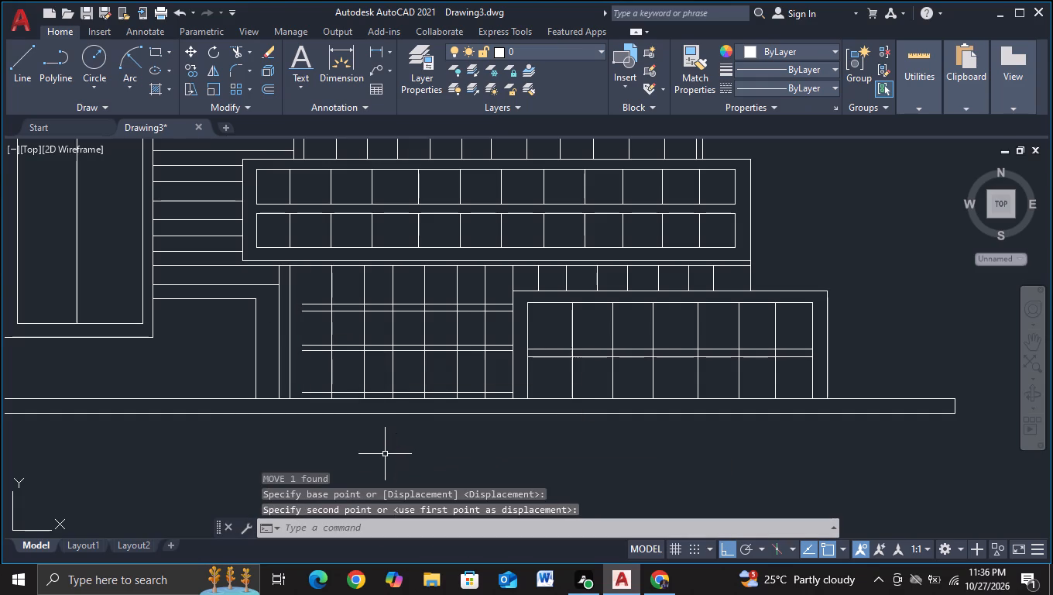
key(Escape)
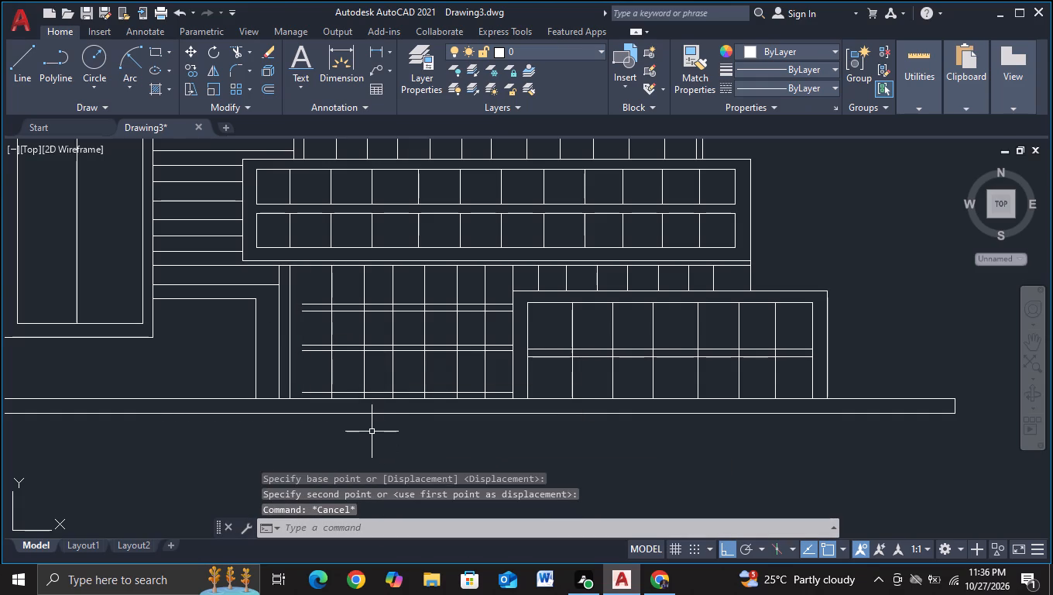
Extend the left ends of the five crossbar lines to the ground-floor bay's moved left edge.
key(e)
click(414, 479)
click(308, 285)
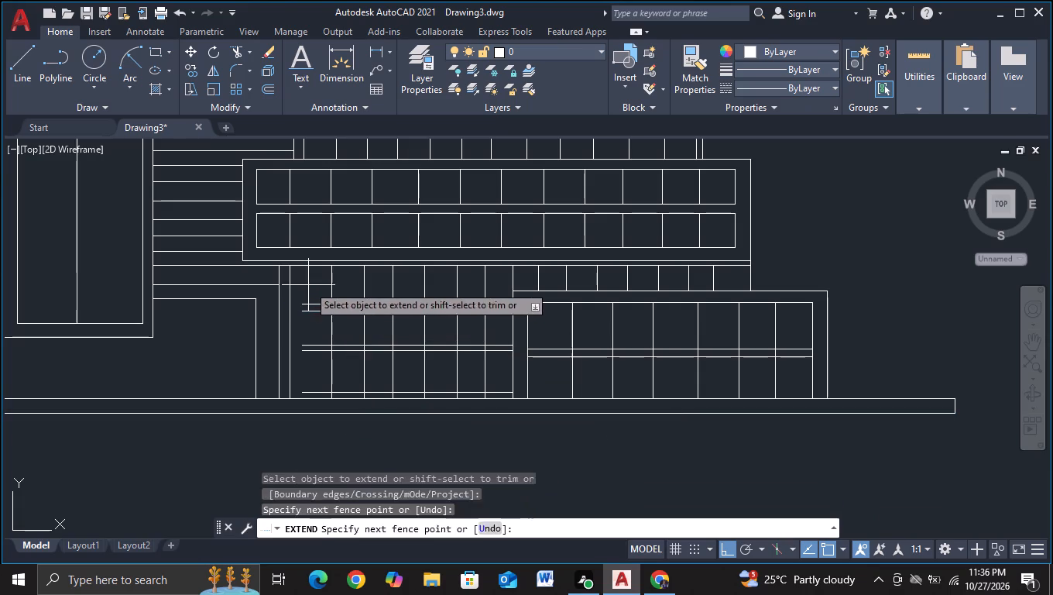
click(307, 394)
scroll(302, 428, up, 1)
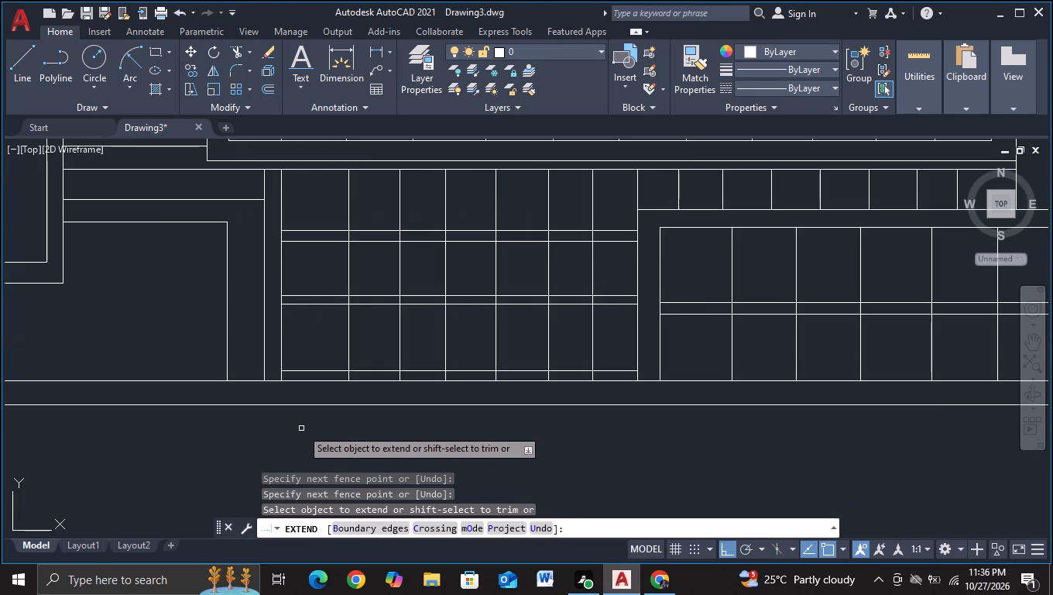
middle_drag(310, 451, 337, 507)
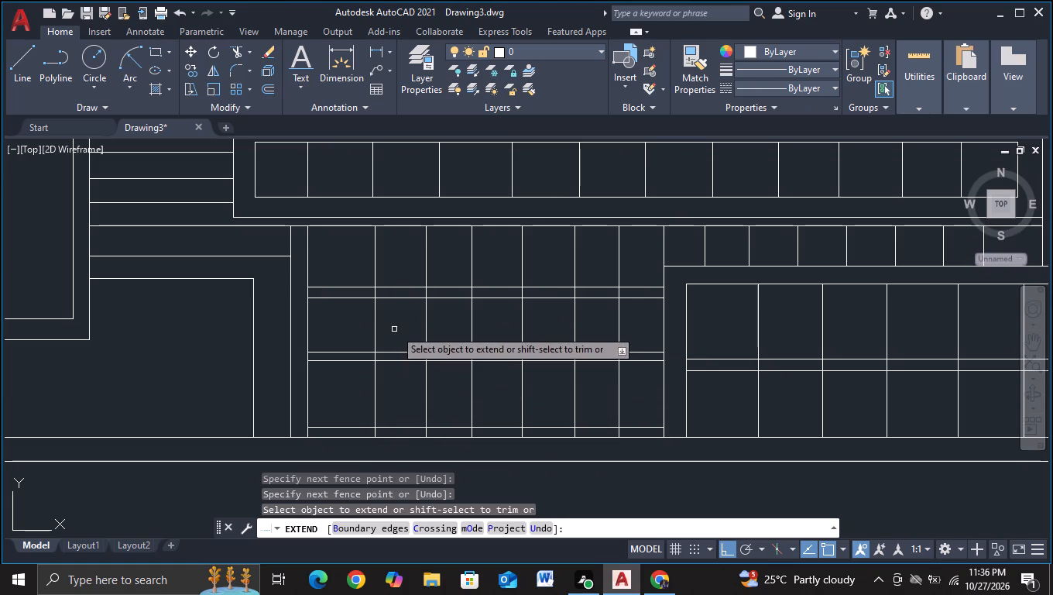
key(Escape)
Move the six vertical dividers of the ground-floor bay together slightly left, toward its left edge.
click(631, 317)
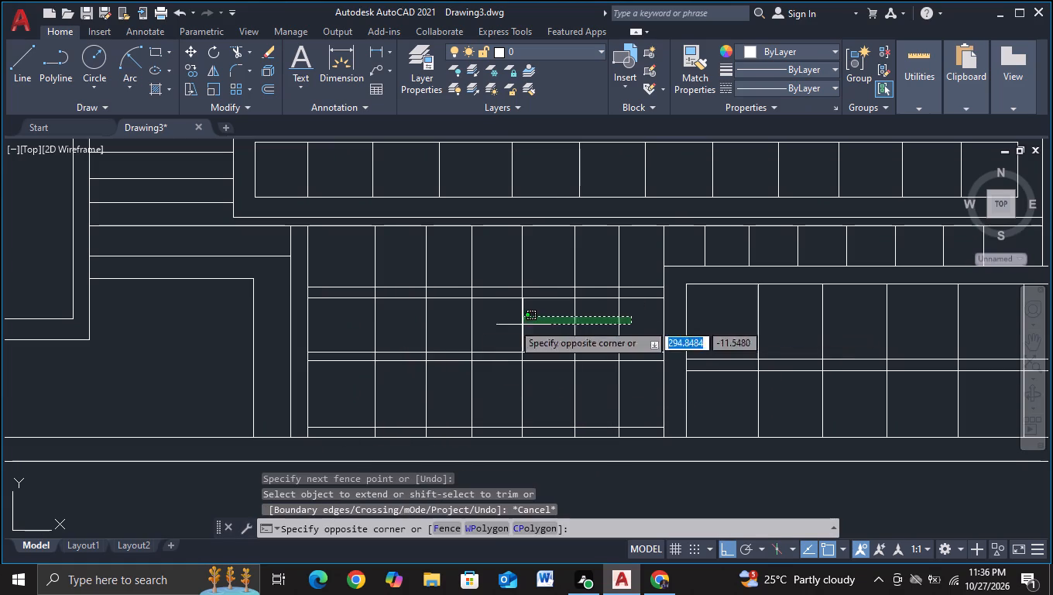
click(336, 325)
key(m)
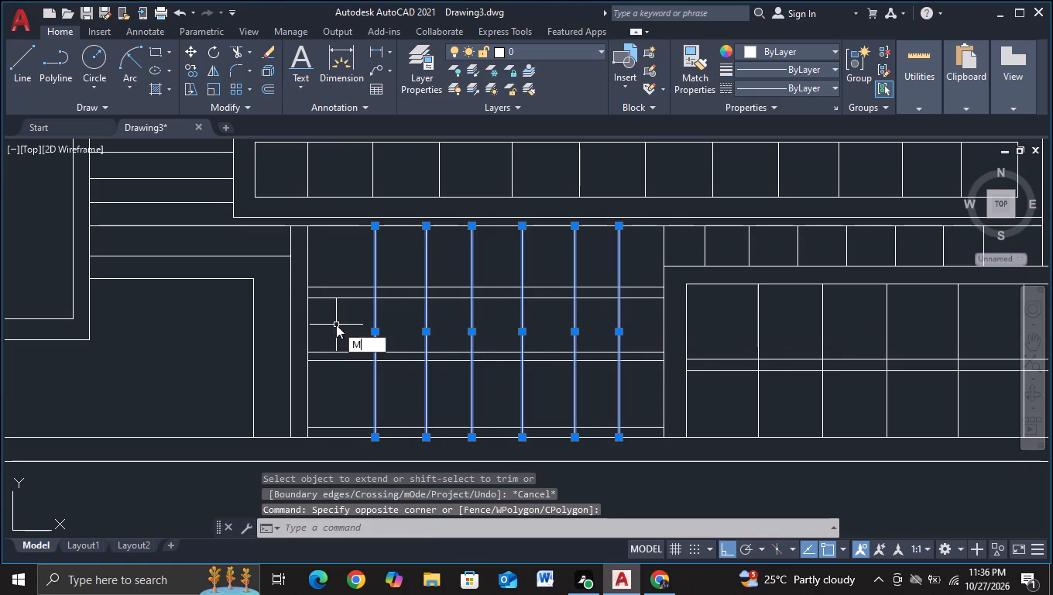
click(467, 361)
middle_drag(498, 412, 479, 336)
click(554, 463)
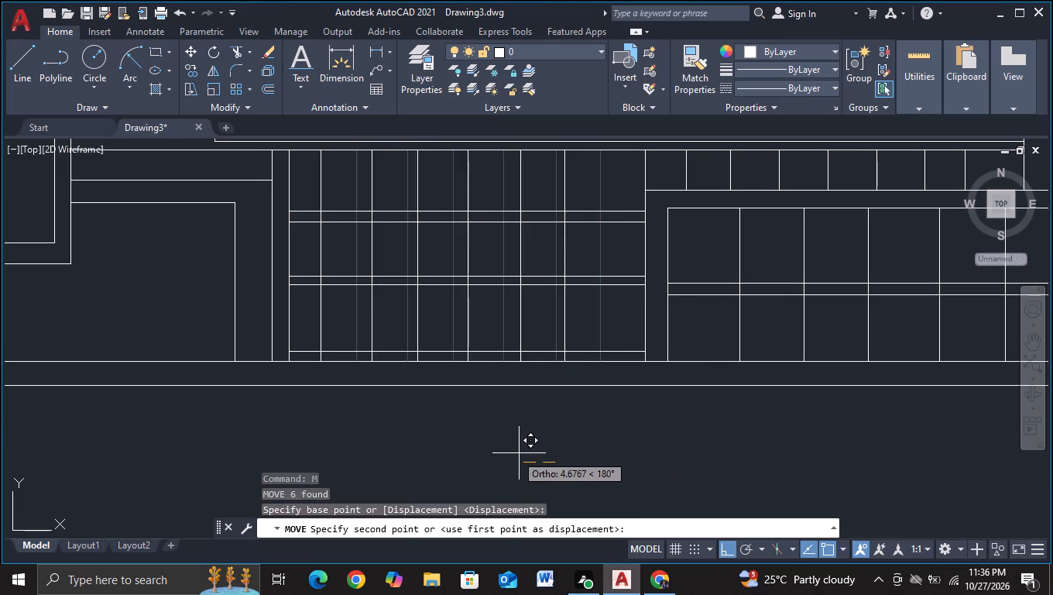
click(532, 452)
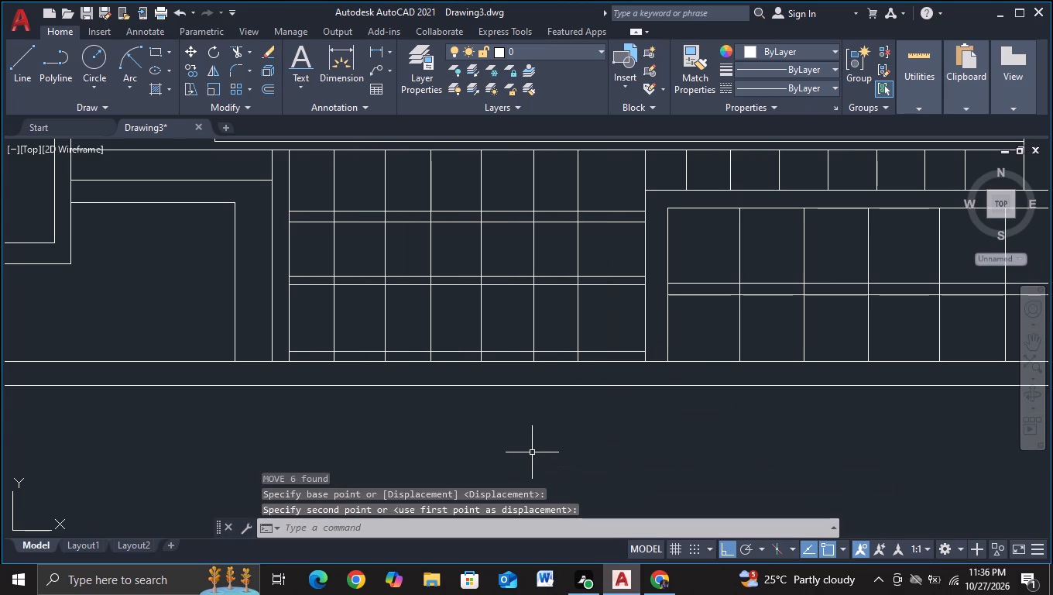
Copy the ground-floor bay's rightmost divider about 6 units to the right, just inside the bay's right edge.
click(577, 318)
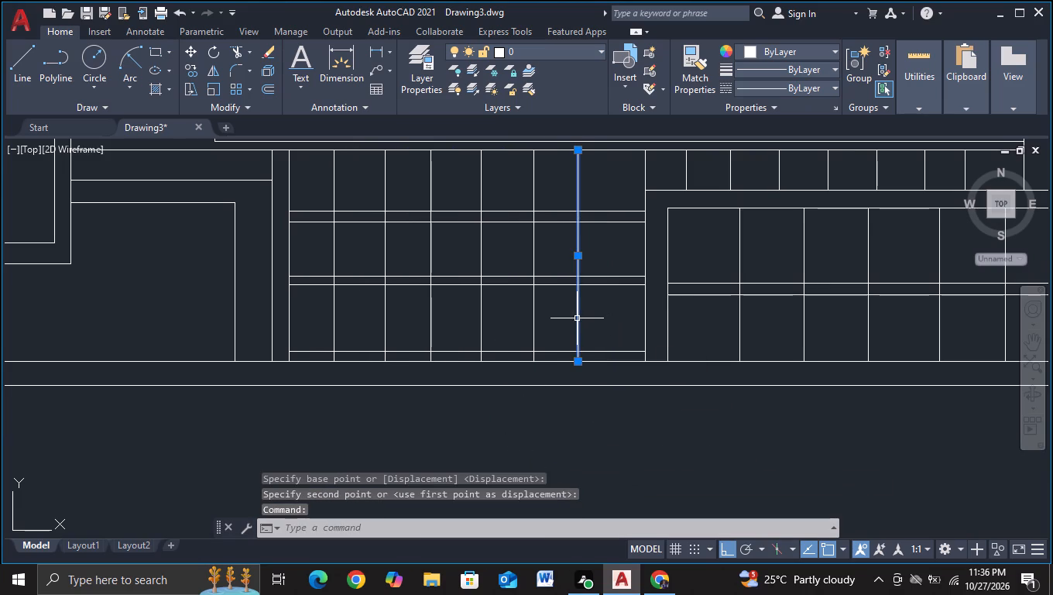
key(n)
key(BackSpace)
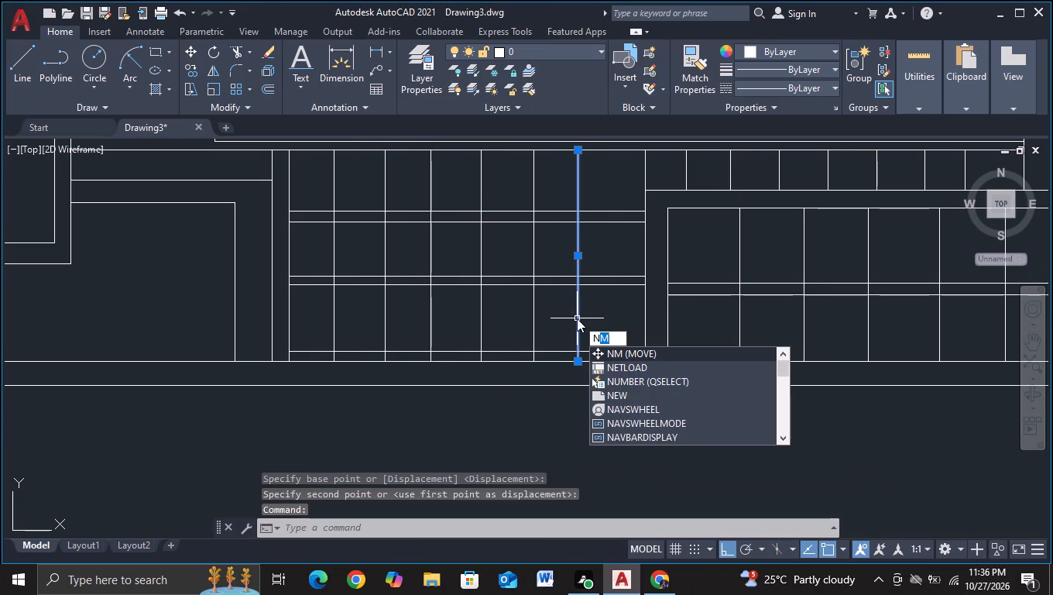
key(BackSpace)
key(c)
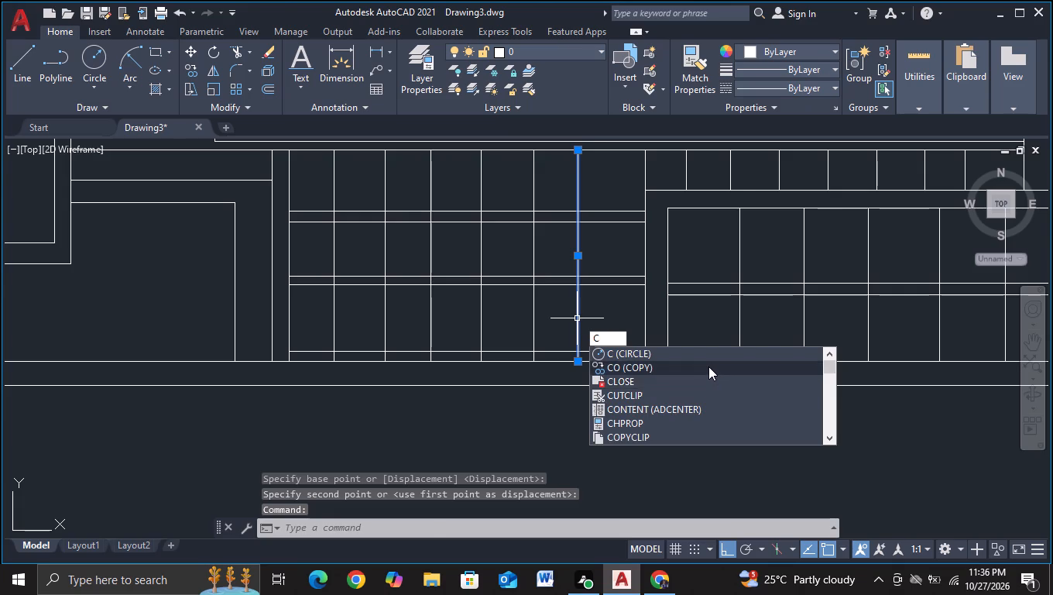
click(708, 366)
click(633, 450)
scroll(701, 442, down, 1)
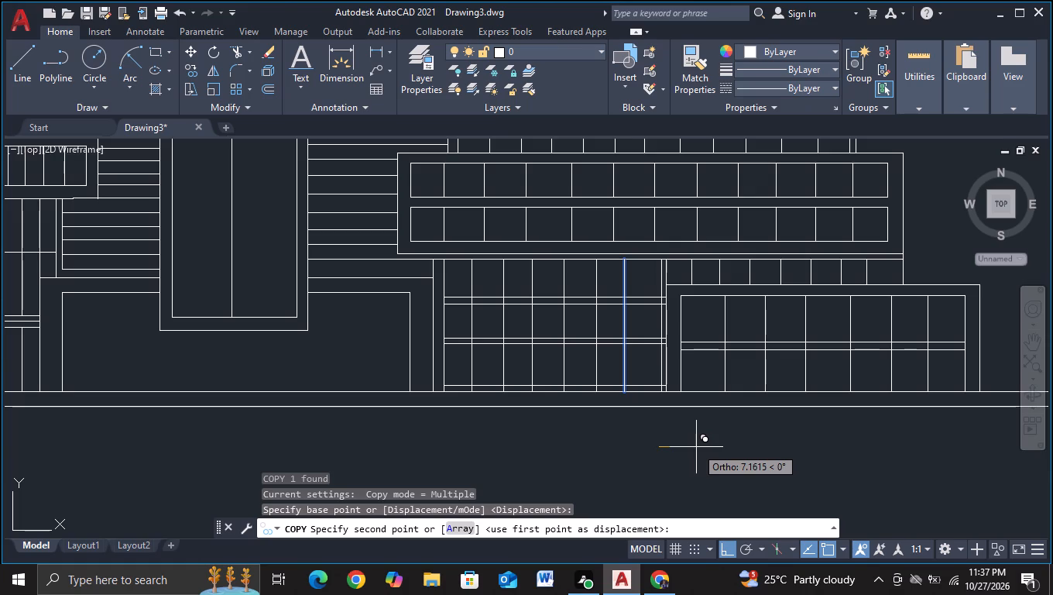
click(696, 447)
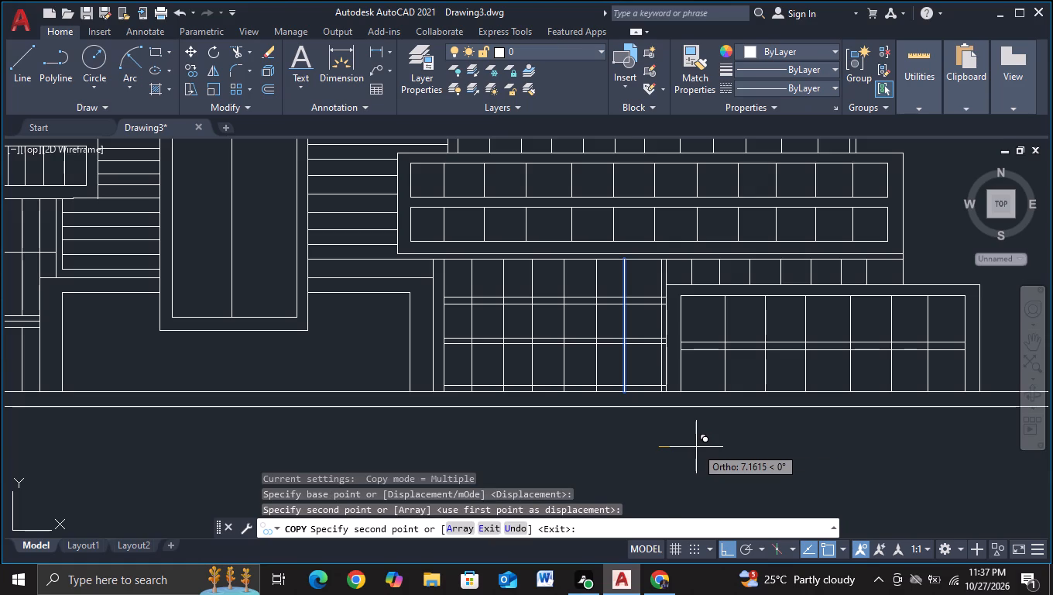
key(ctrl+z)
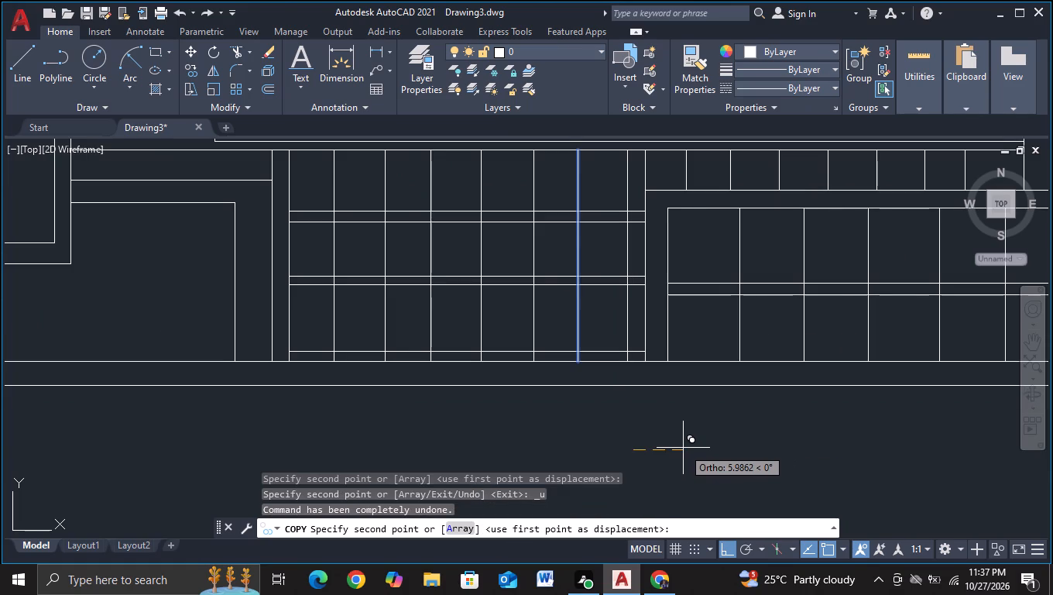
click(683, 448)
key(Escape)
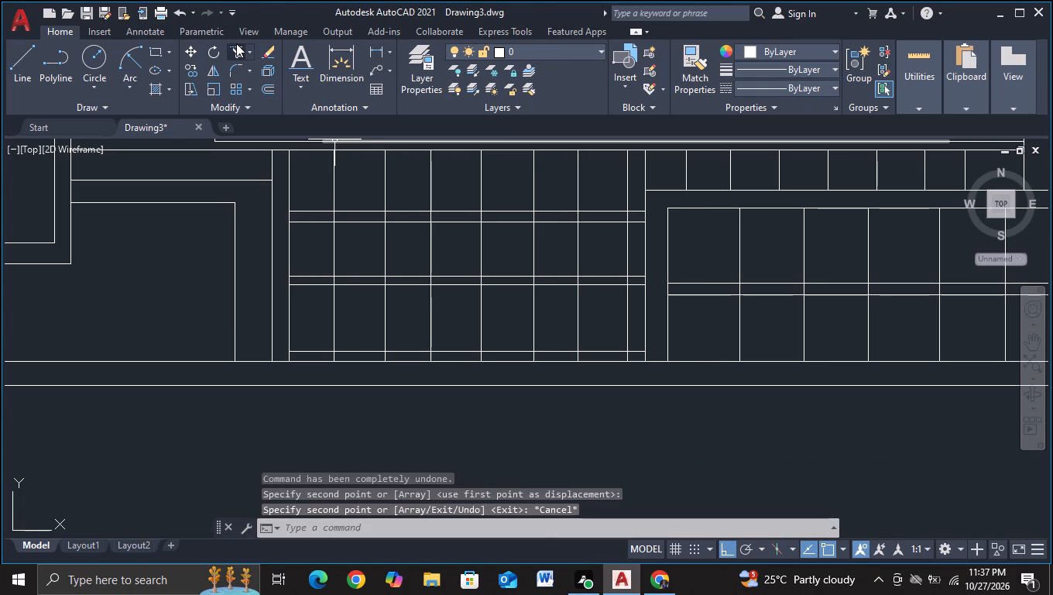
Trim the five crossbar lines' right ends back to the ground-floor bay's newly copied rightmost divider.
click(236, 44)
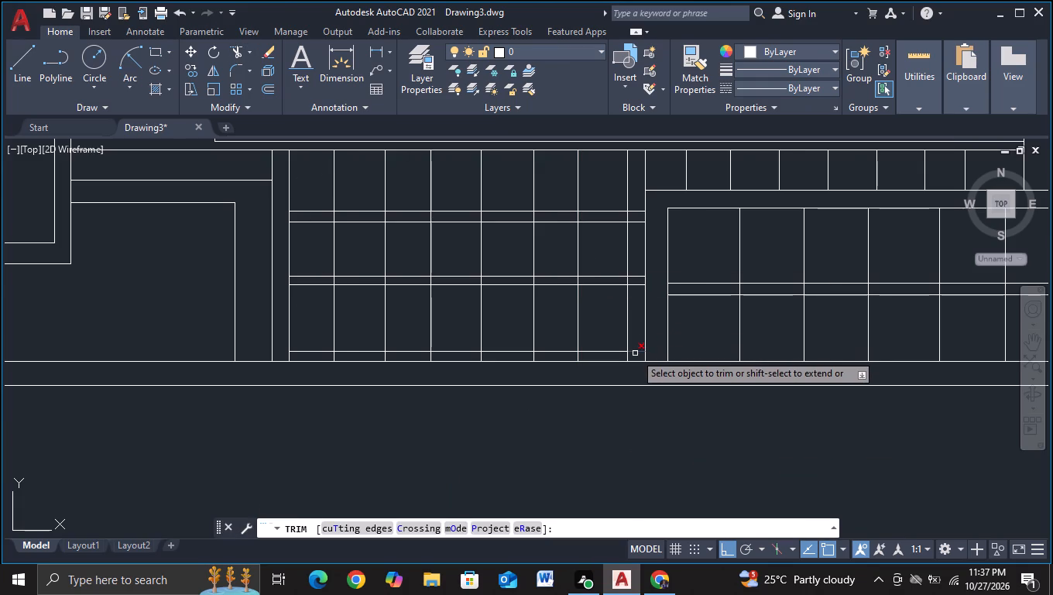
click(635, 353)
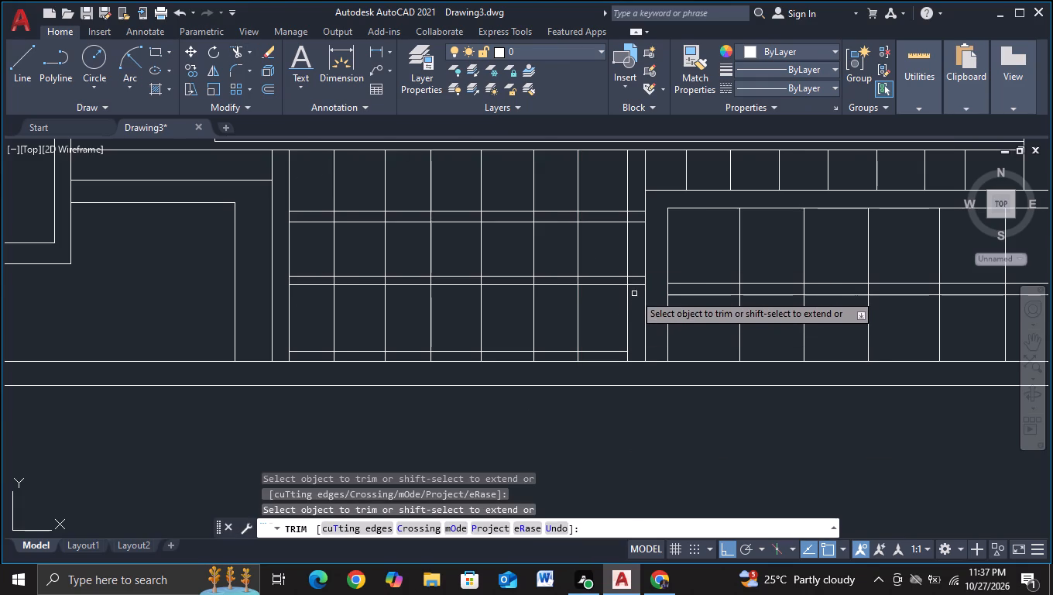
scroll(629, 268, down, 1)
middle_drag(629, 268, 533, 328)
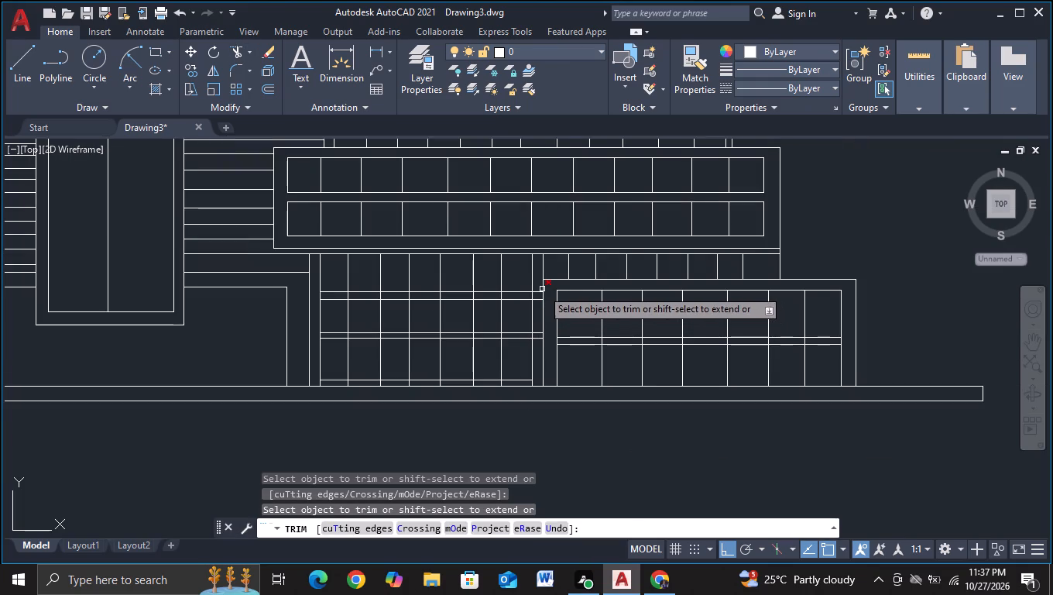
click(539, 285)
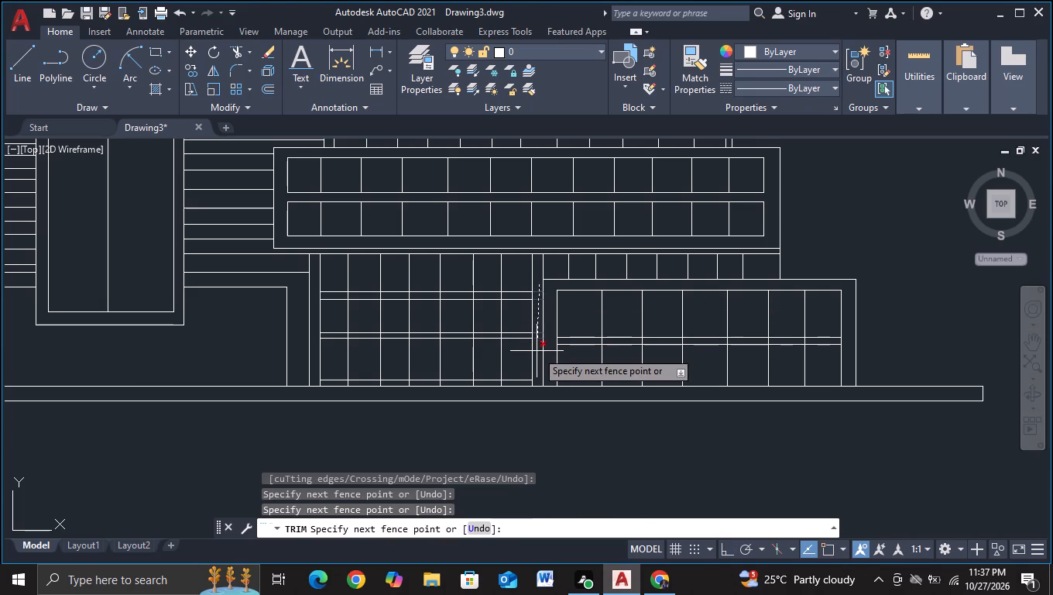
click(537, 351)
key(Escape)
Trim away the short vertical line joining the two-row window band's right end to the ground-floor window frame below.
scroll(810, 201, down, 1)
middle_drag(799, 205, 675, 245)
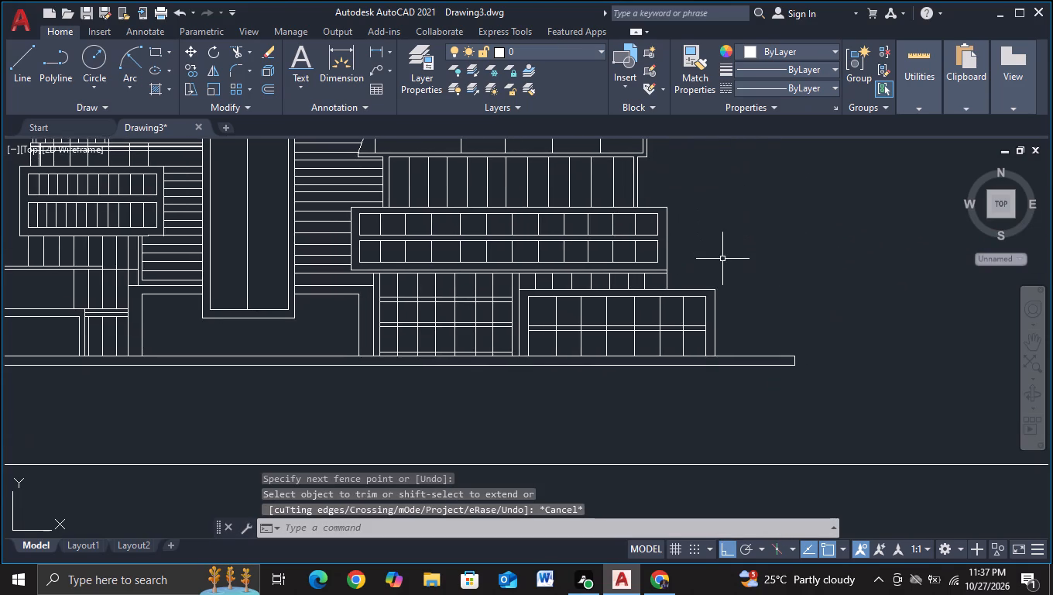
middle_drag(732, 247, 742, 229)
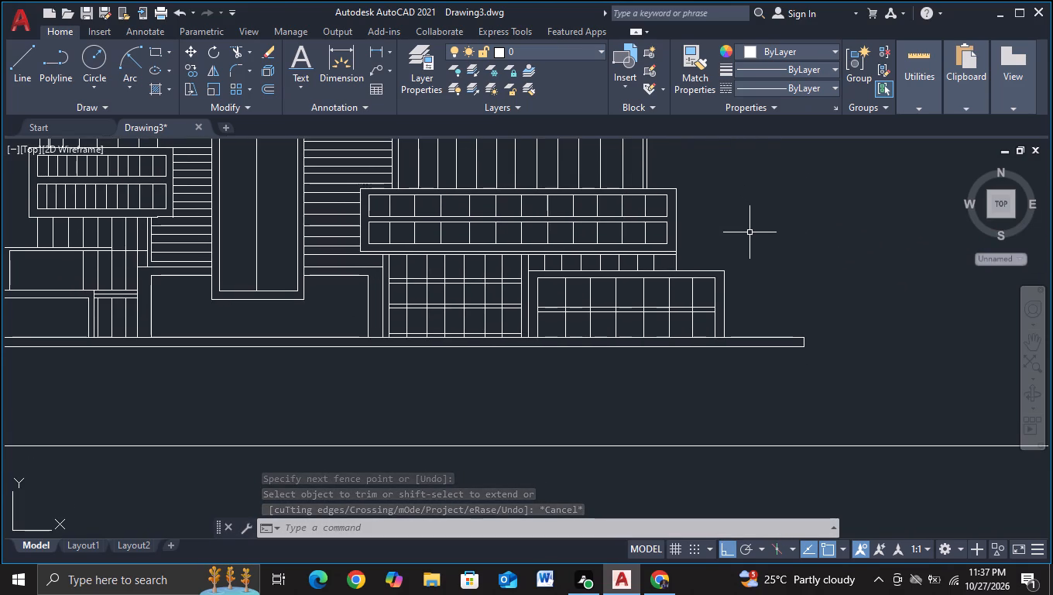
middle_drag(749, 232, 748, 203)
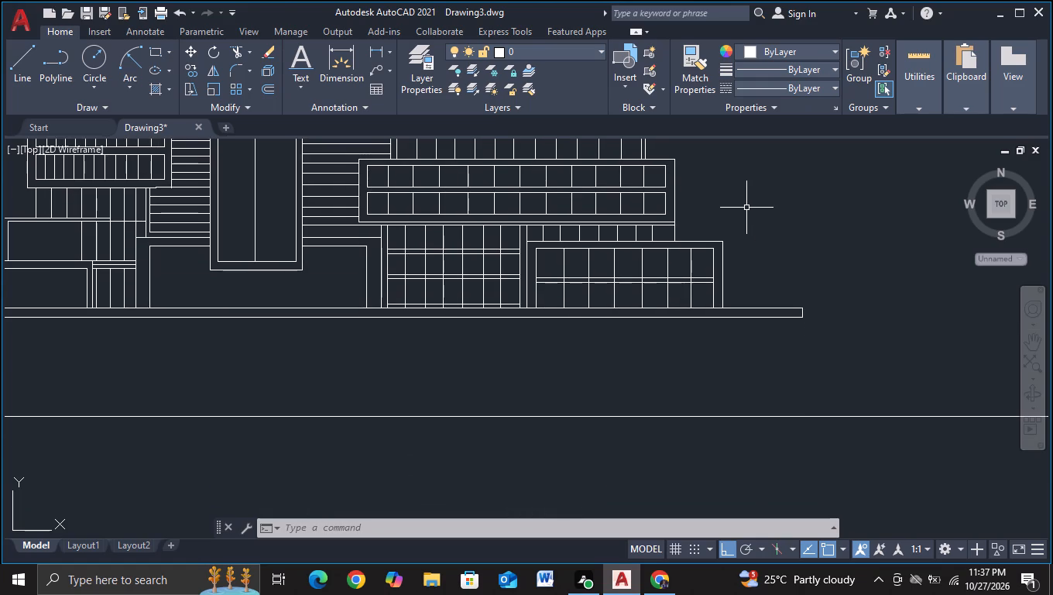
middle_drag(746, 208, 739, 271)
scroll(738, 274, up, 1)
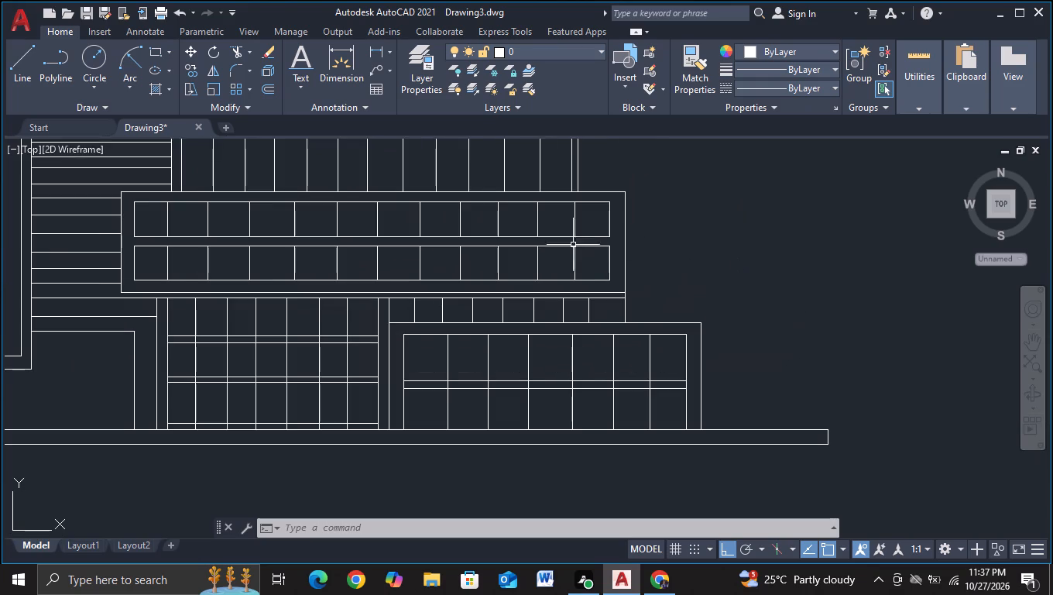
click(235, 51)
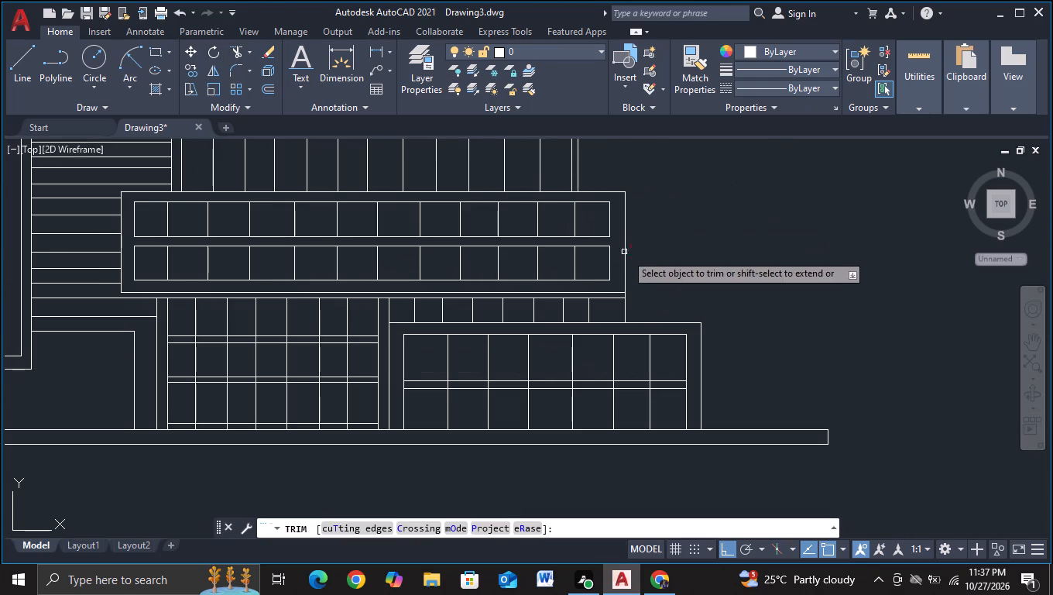
click(612, 312)
click(643, 312)
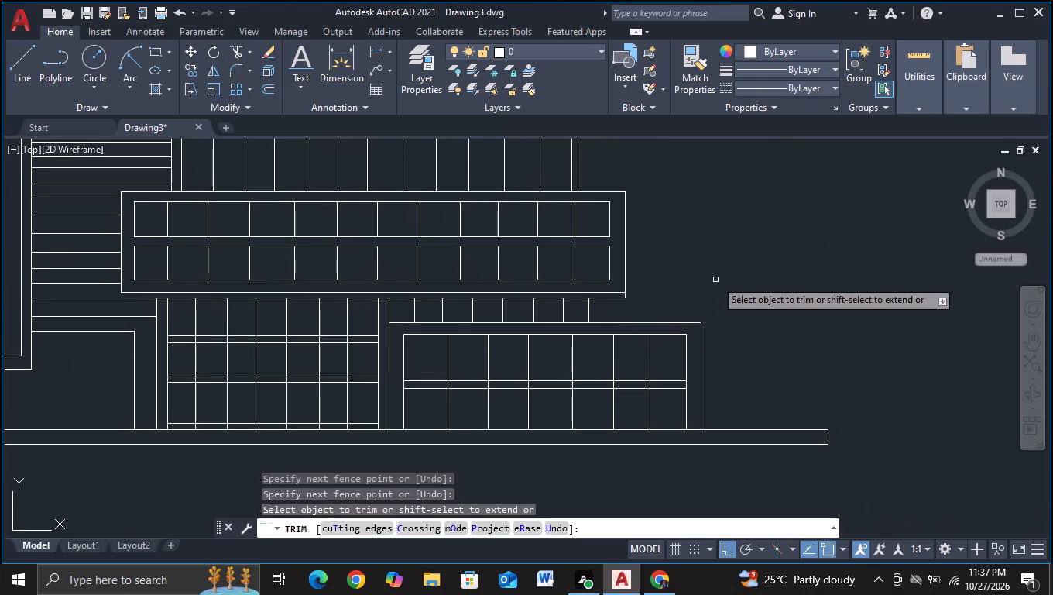
middle_drag(715, 280, 664, 276)
key(Escape)
Move the inner and outer right edge lines of the far-right ground-floor window frame about 6.8 units left.
click(616, 297)
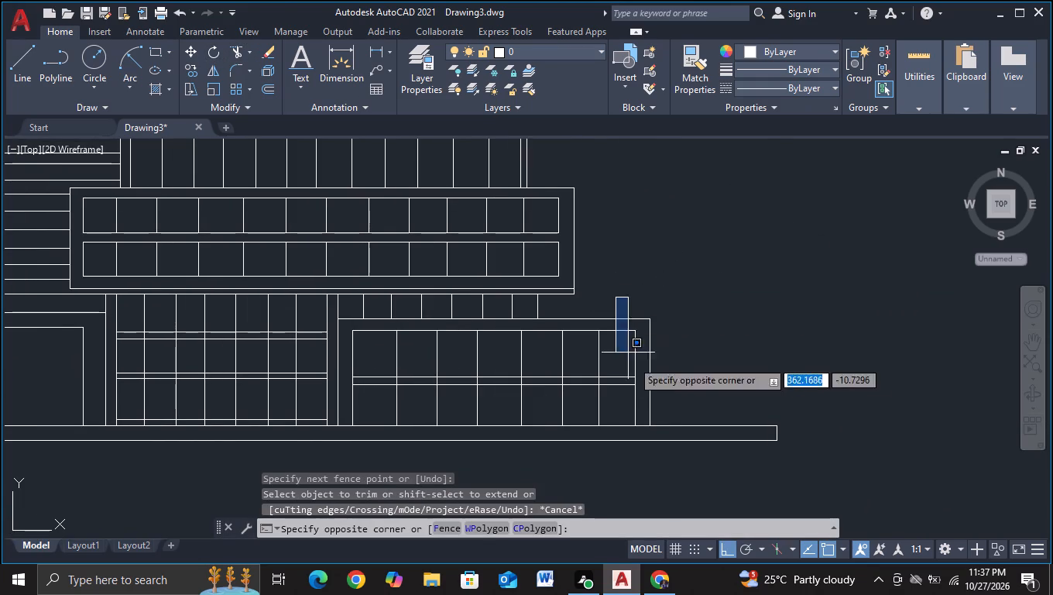
click(664, 439)
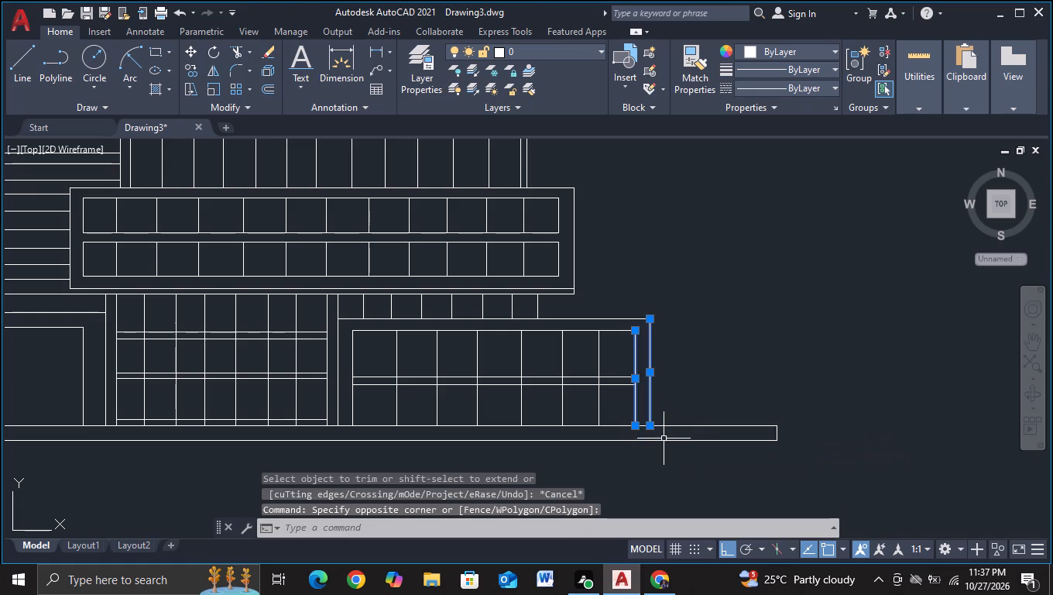
key(m)
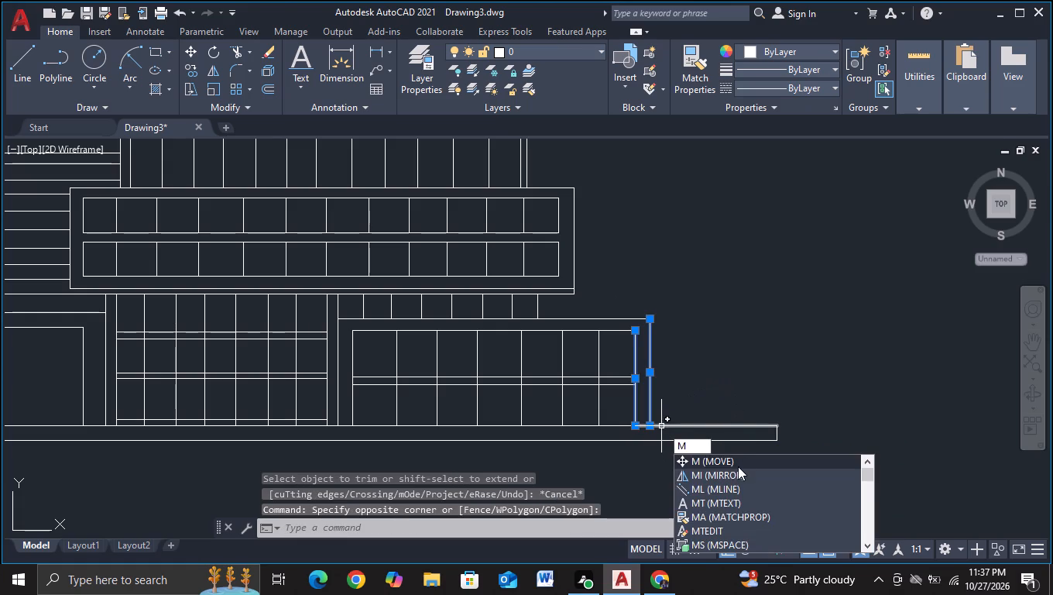
click(738, 461)
click(794, 339)
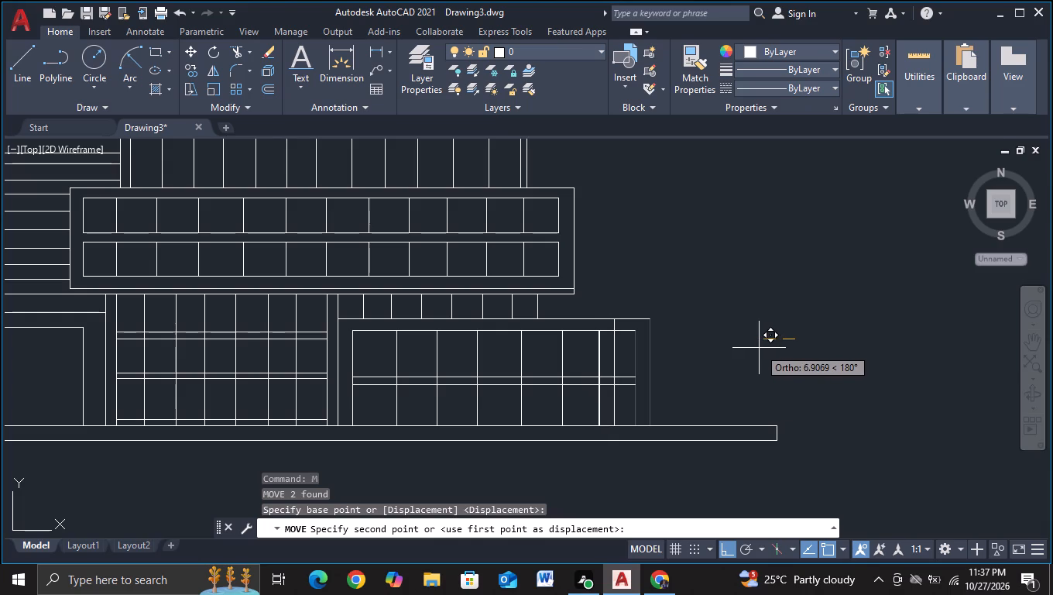
scroll(759, 348, up, 2)
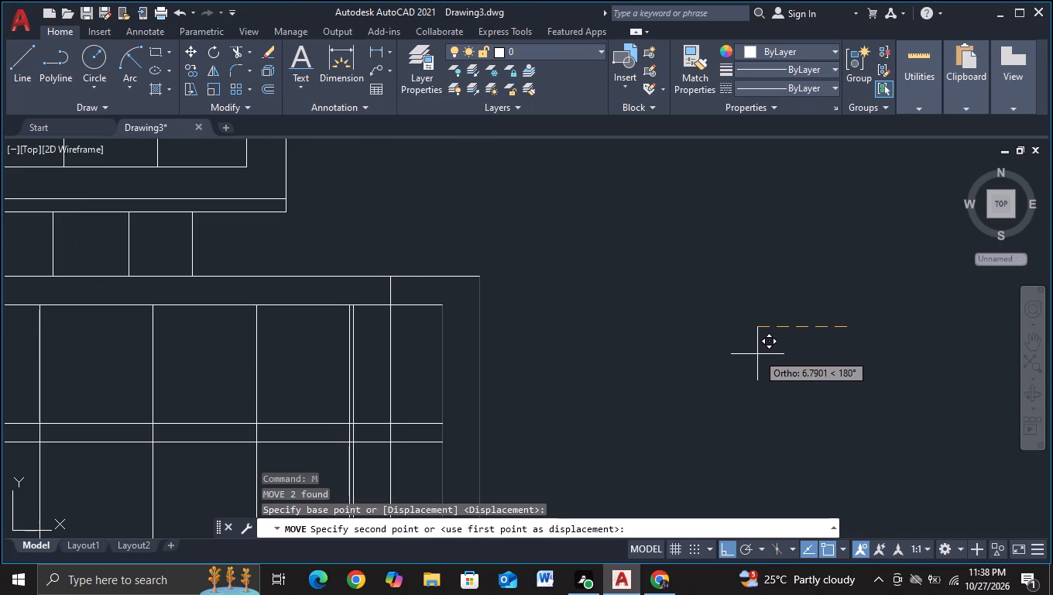
click(757, 354)
key(Escape)
Trim the far-right window frame's horizontal lines back to its moved outer and inner right edges.
middle_drag(721, 356, 722, 324)
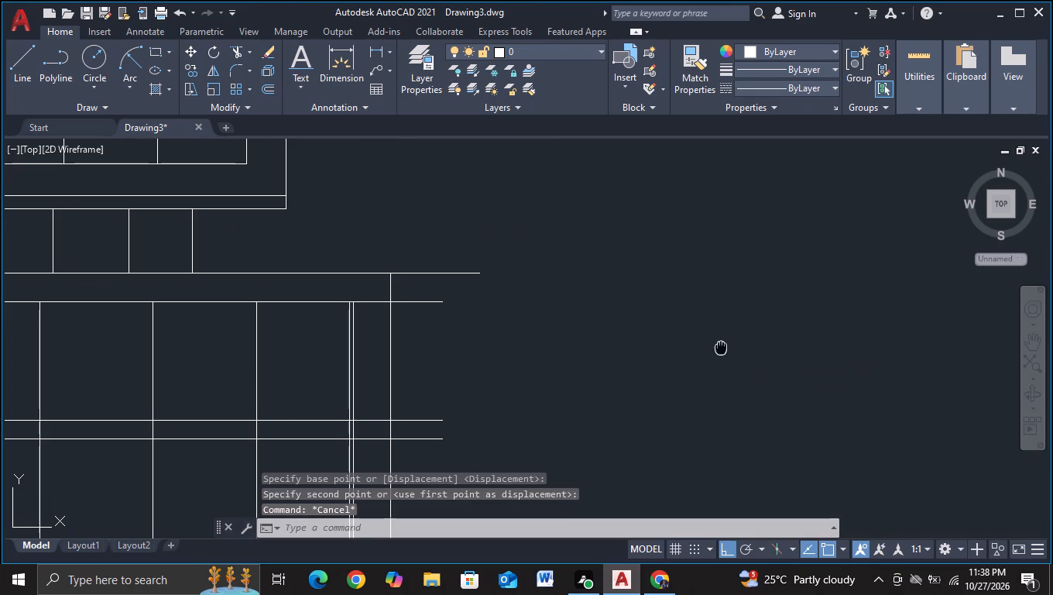
middle_drag(722, 324, 721, 264)
click(240, 54)
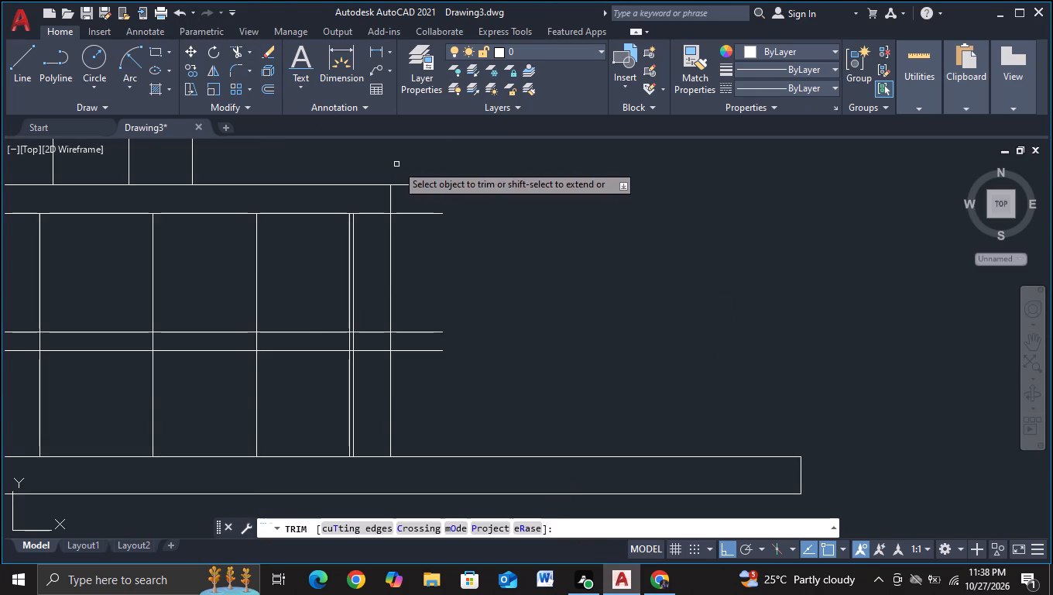
click(406, 164)
click(416, 356)
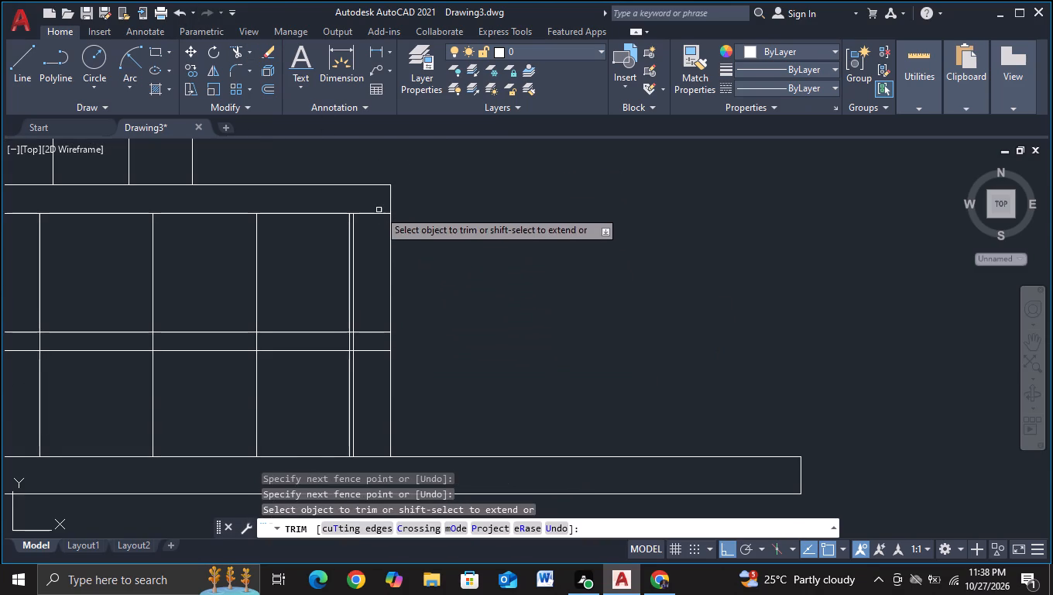
click(379, 206)
click(370, 379)
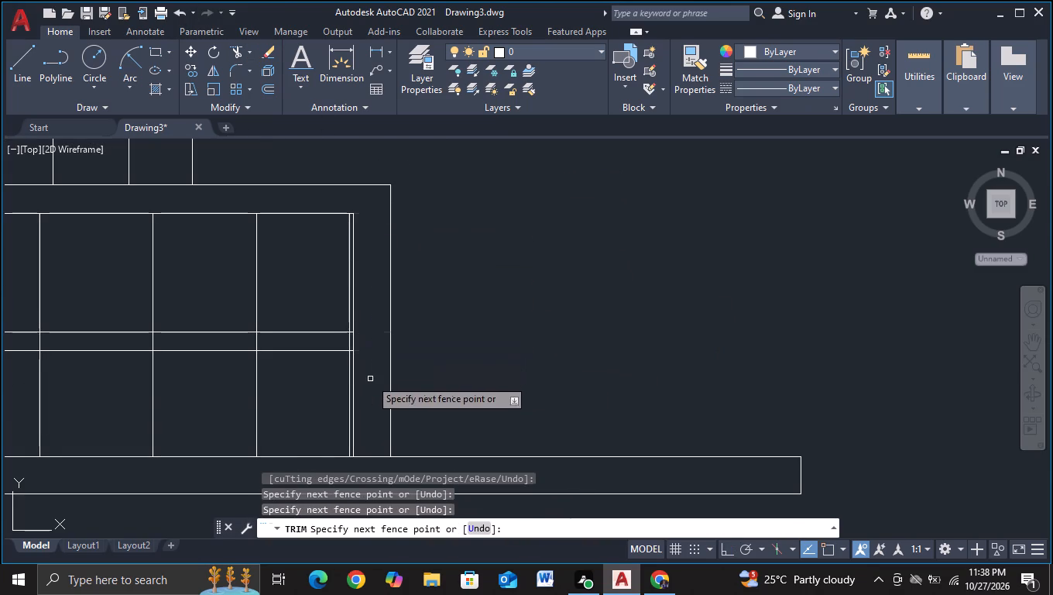
Trim away all segments of the divider crowding the far-right window frame's moved inner edge.
scroll(355, 347, up, 2)
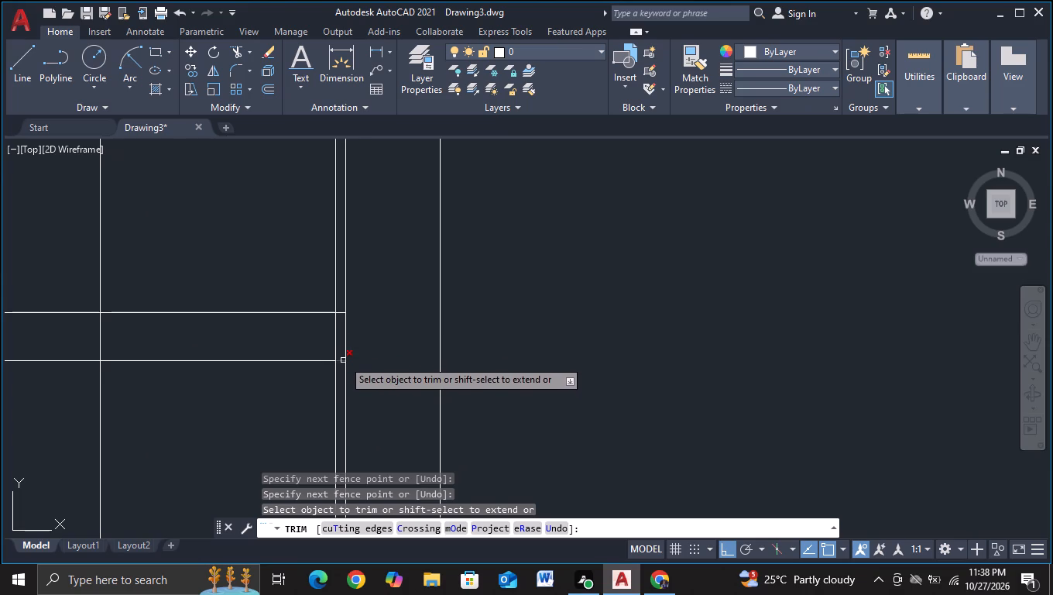
click(335, 294)
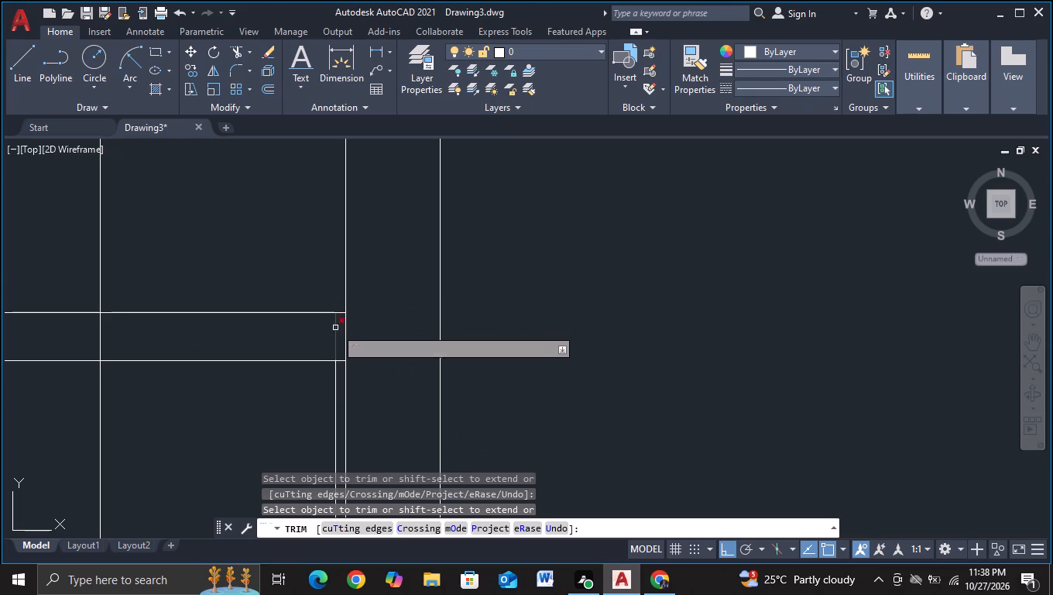
click(335, 333)
click(334, 383)
key(Escape)
Copy the vertical line beneath the slab three times rightward, completing the left column and forming a second one about 212 units away.
scroll(556, 297, down, 3)
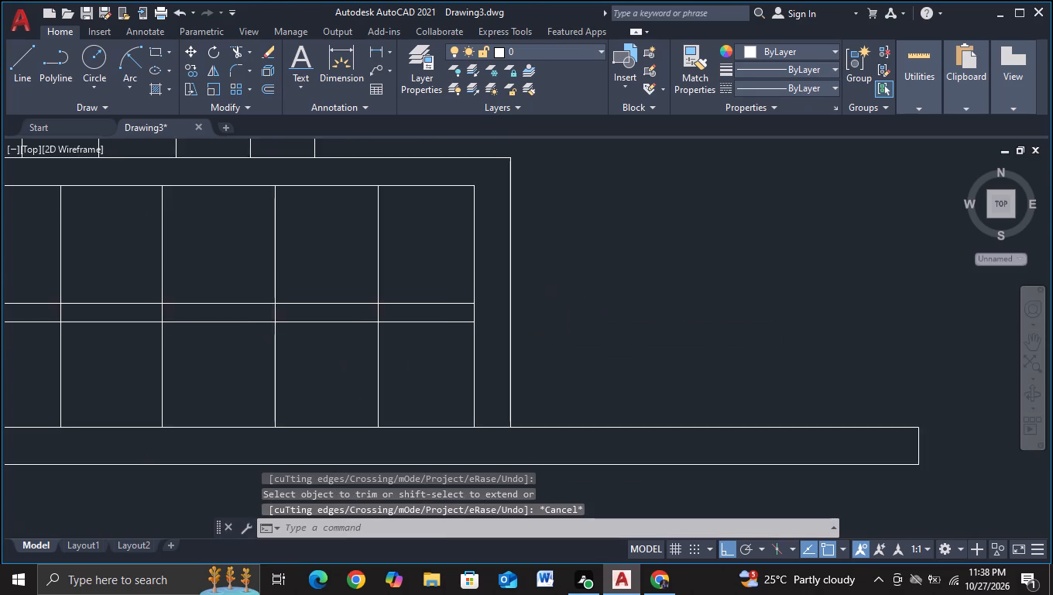
middle_click(564, 308)
scroll(564, 308, down, 1)
middle_drag(592, 308, 604, 357)
scroll(604, 357, down, 1)
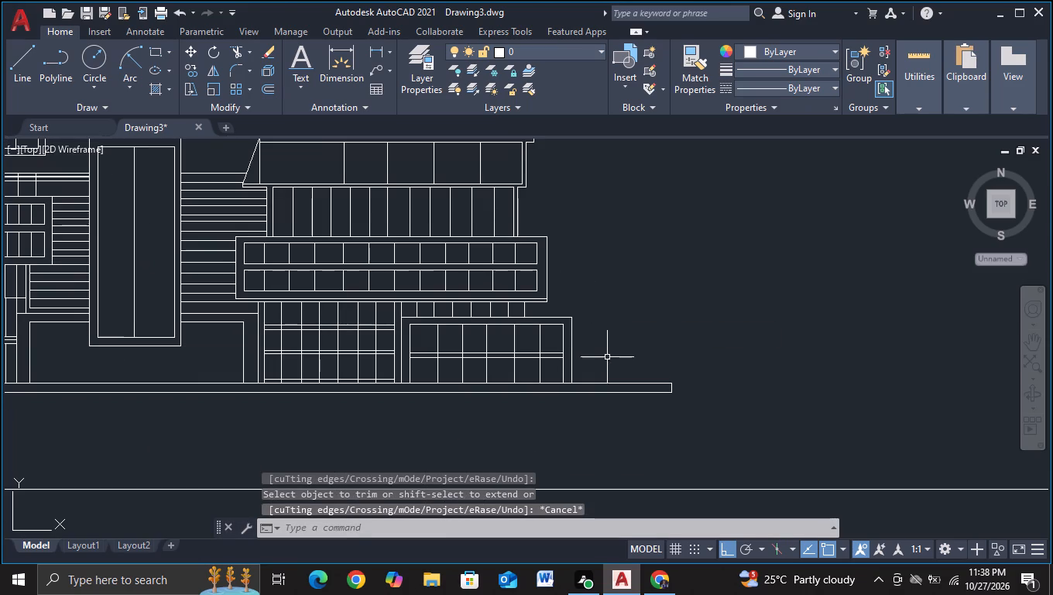
middle_drag(607, 357, 593, 371)
scroll(624, 321, down, 1)
middle_drag(624, 321, 667, 302)
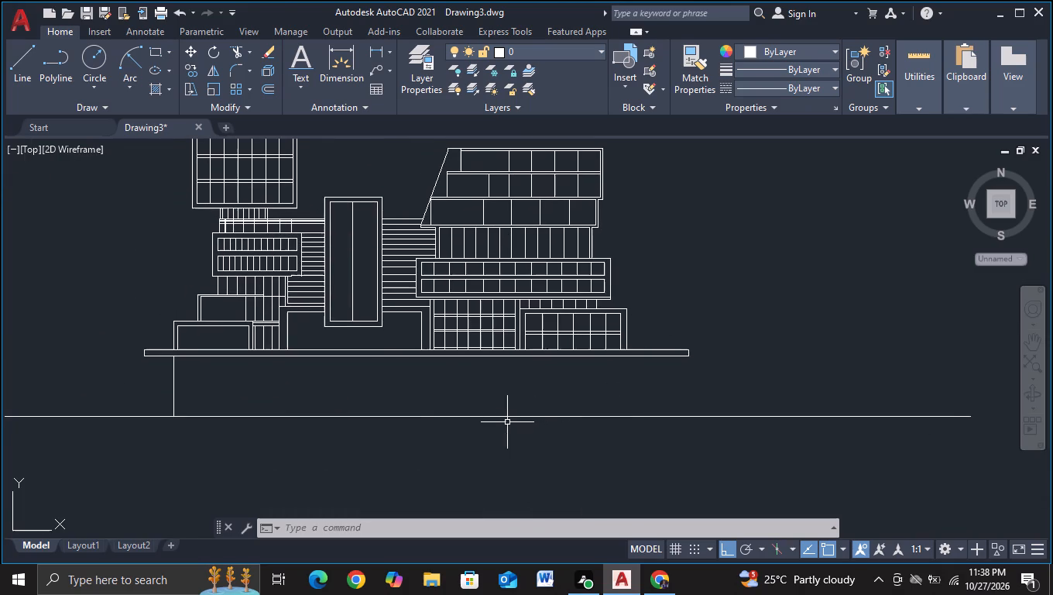
middle_drag(454, 380, 482, 360)
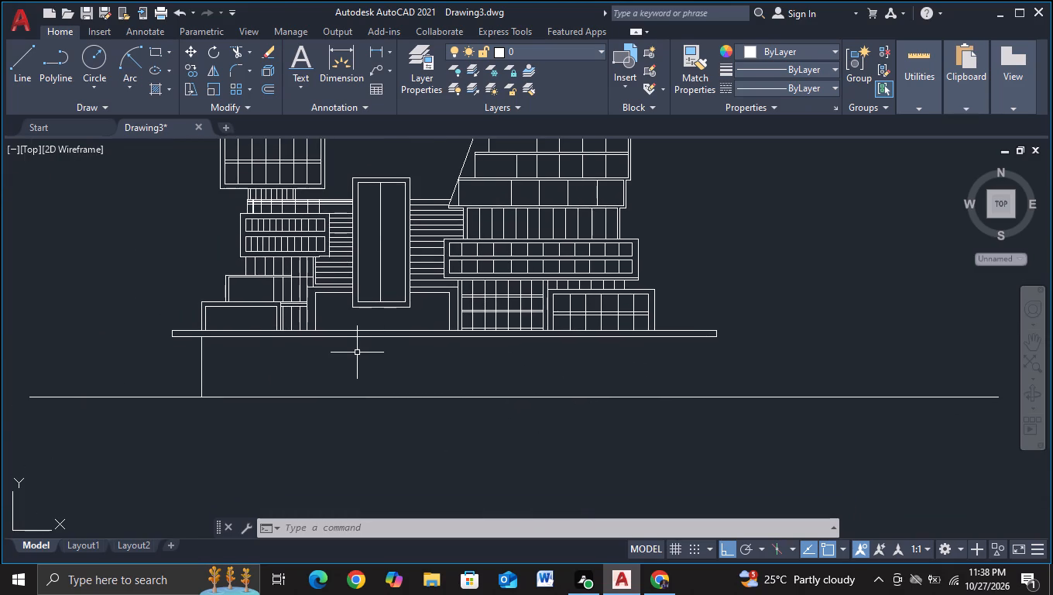
click(14, 77)
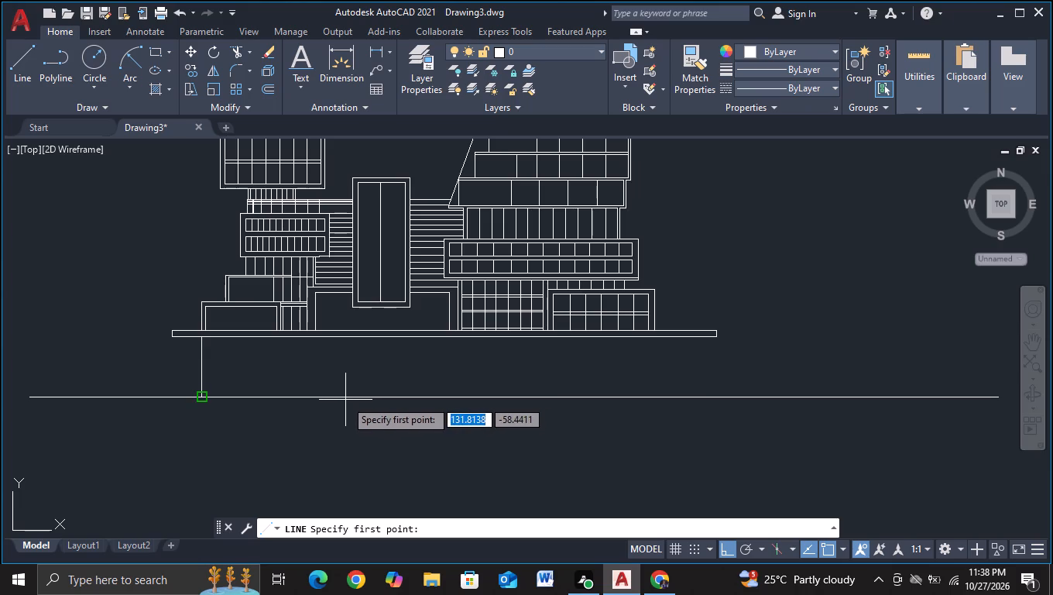
key(Escape)
click(201, 359)
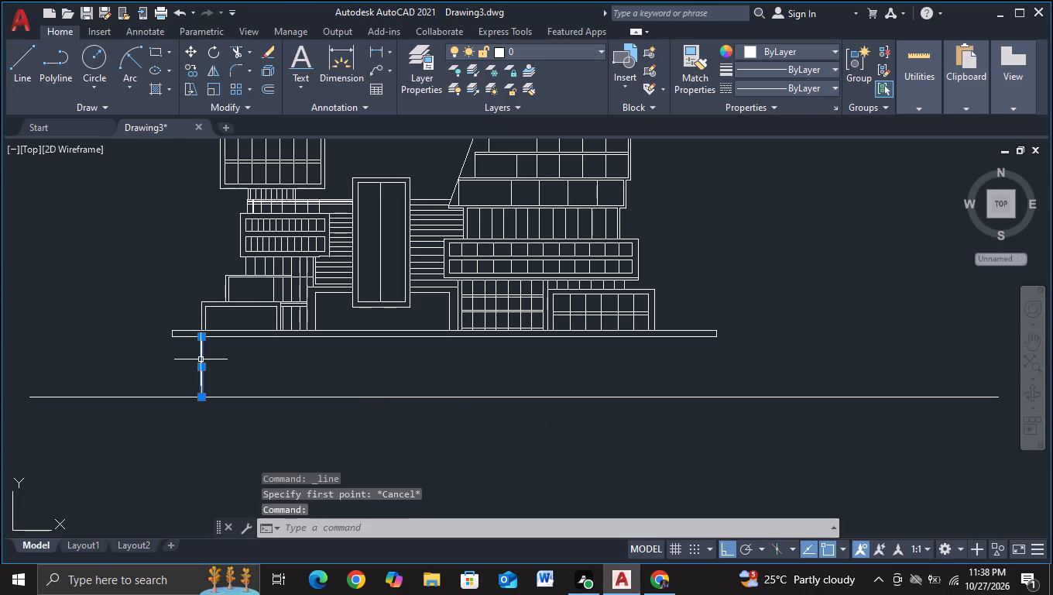
key(c)
click(283, 408)
click(252, 438)
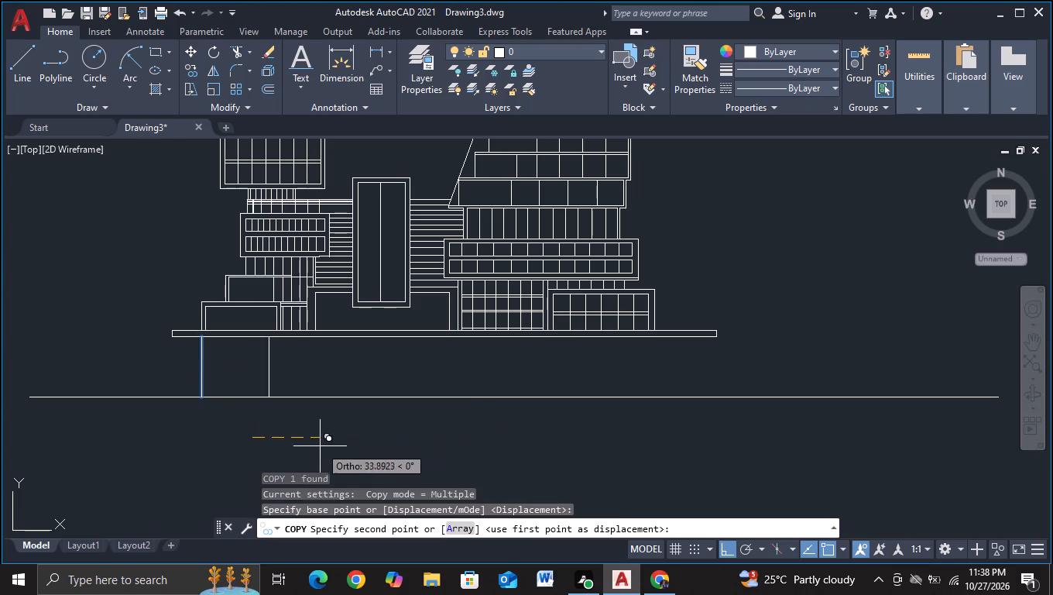
click(267, 449)
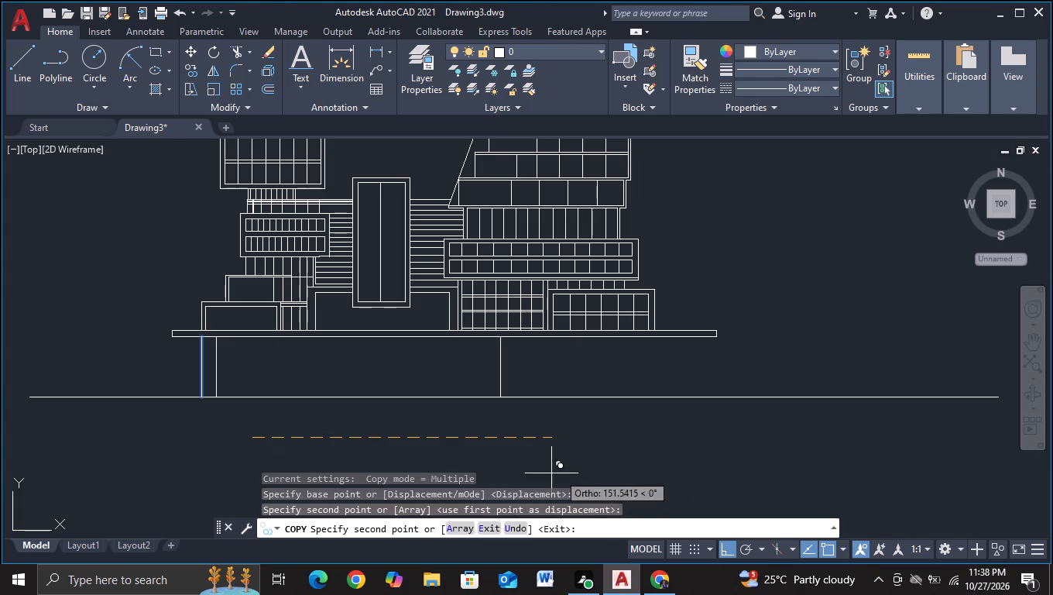
click(688, 479)
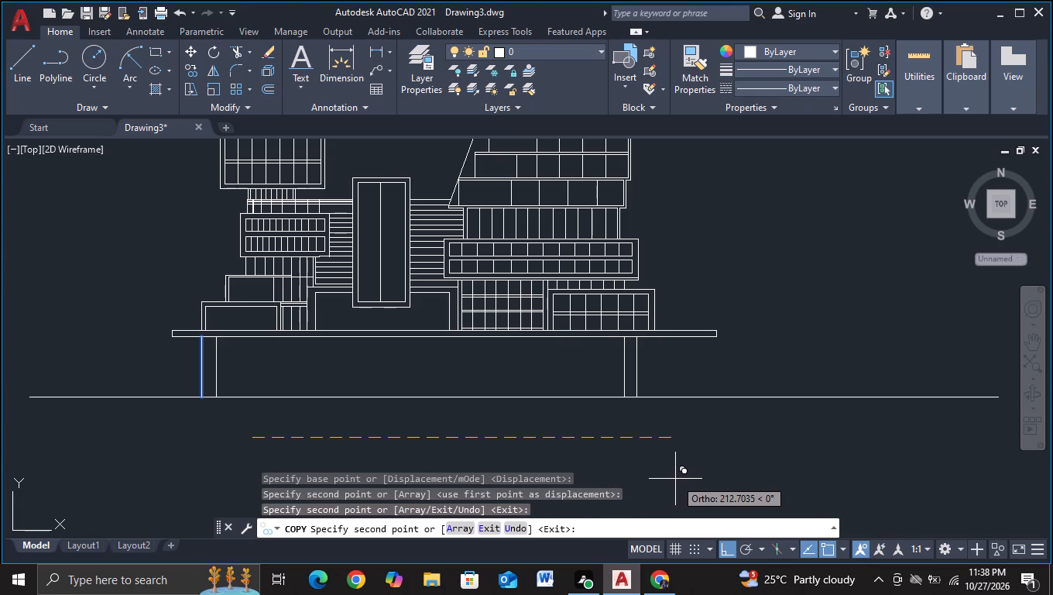
click(674, 480)
key(Escape)
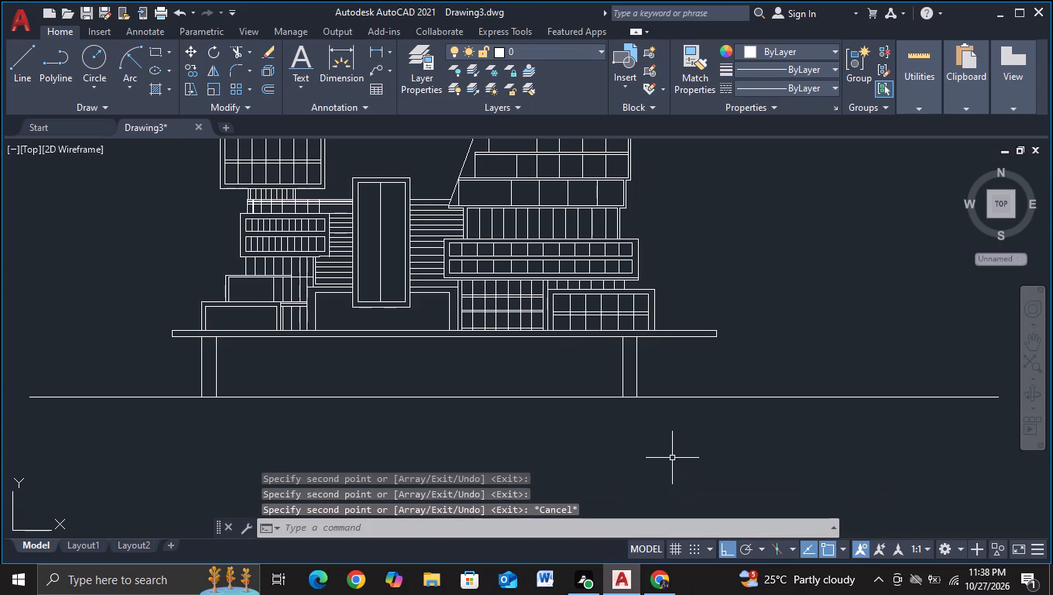
Draw a vertical line crossing the base slab near its right end, just beyond the far-right window frame.
middle_drag(672, 458, 664, 476)
scroll(664, 476, down, 1)
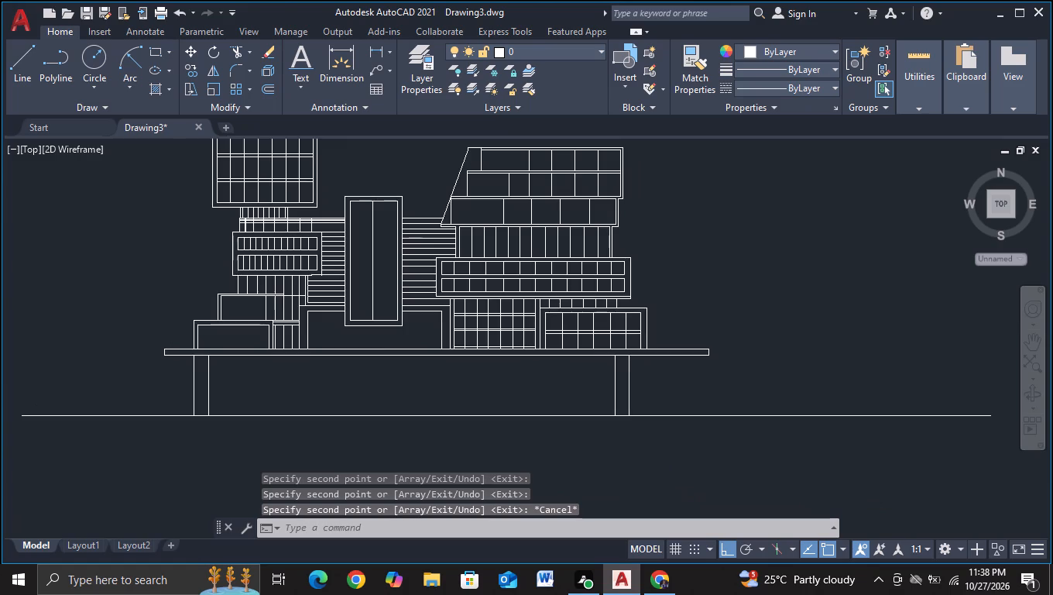
scroll(664, 476, up, 1)
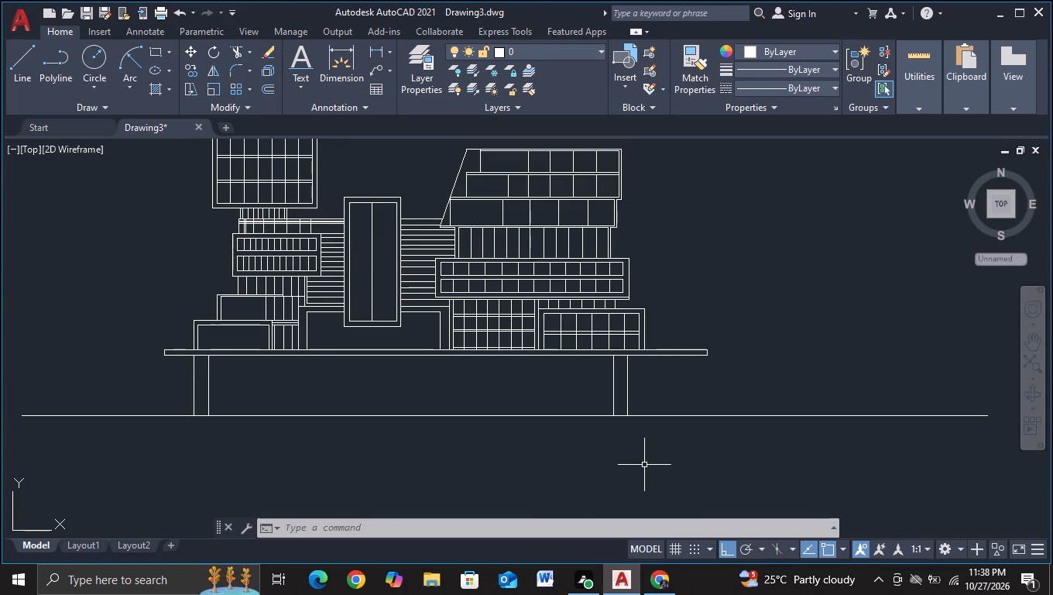
click(29, 74)
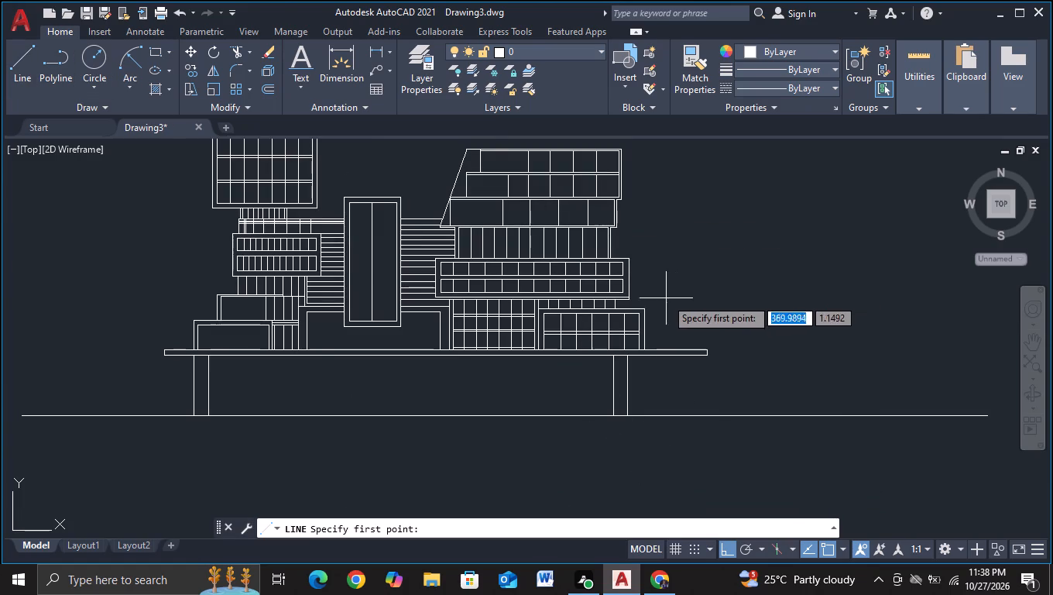
click(678, 321)
click(685, 382)
key(Escape)
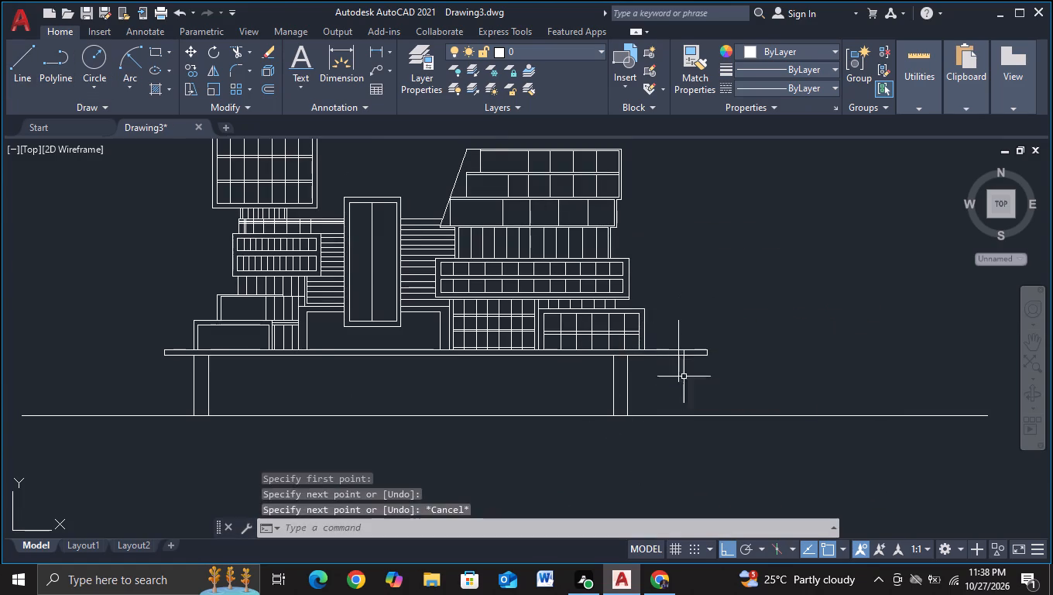
Trim the base slab's right end back to the vertical line just beyond the far-right window frame, removing all leftover pieces.
click(234, 49)
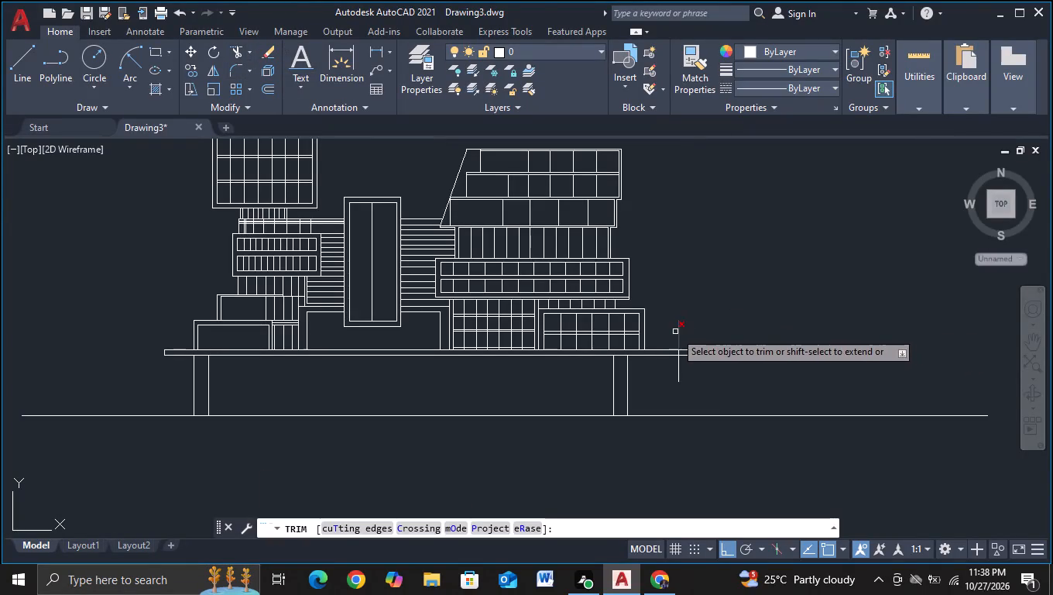
click(674, 332)
click(693, 363)
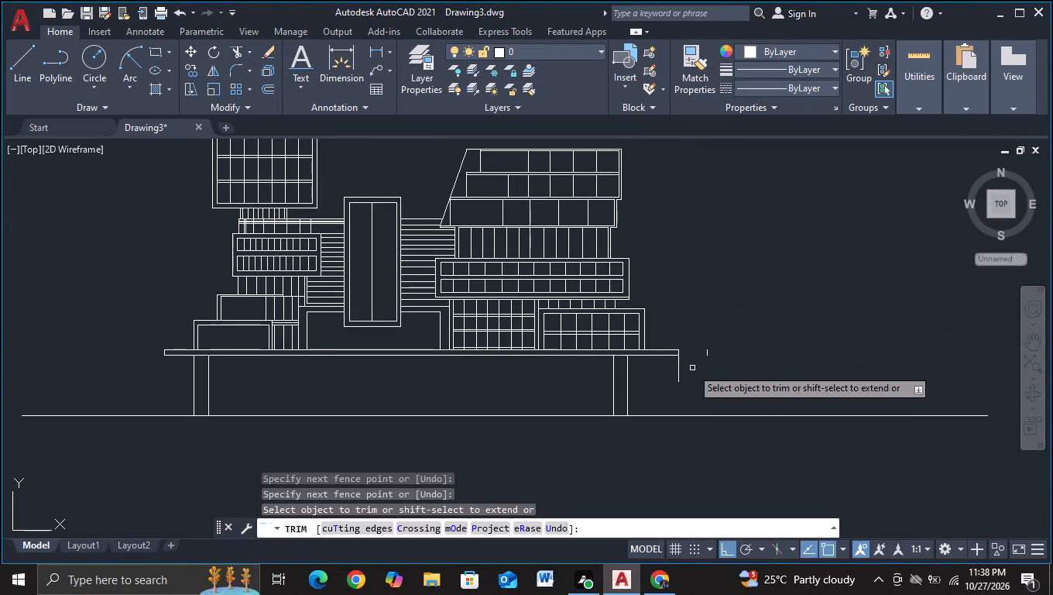
click(691, 368)
click(676, 377)
click(707, 354)
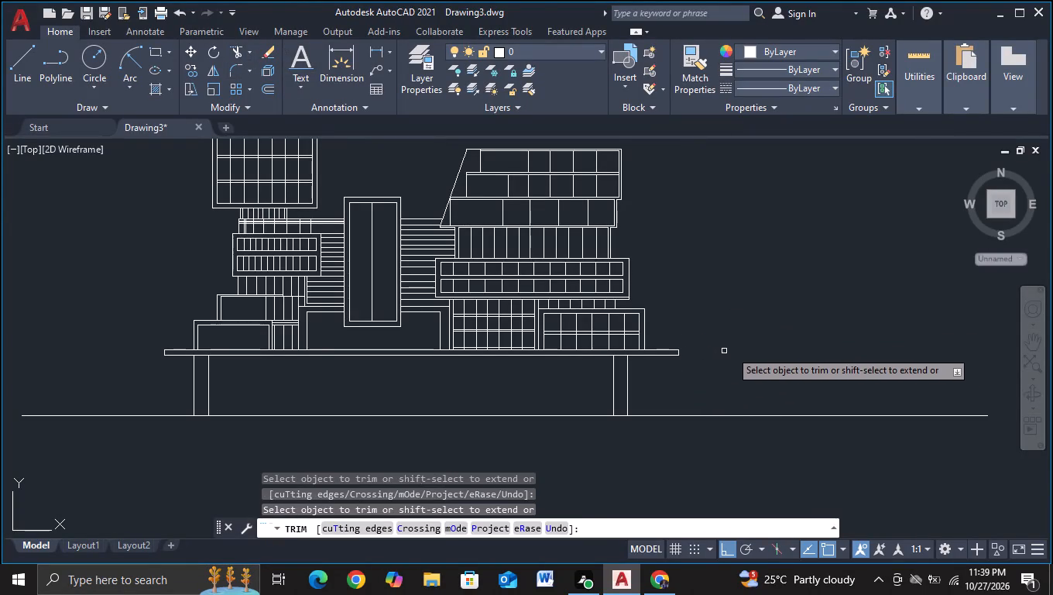
key(Escape)
Move both lines of the right support column about 4 units to the right.
scroll(754, 349, down, 1)
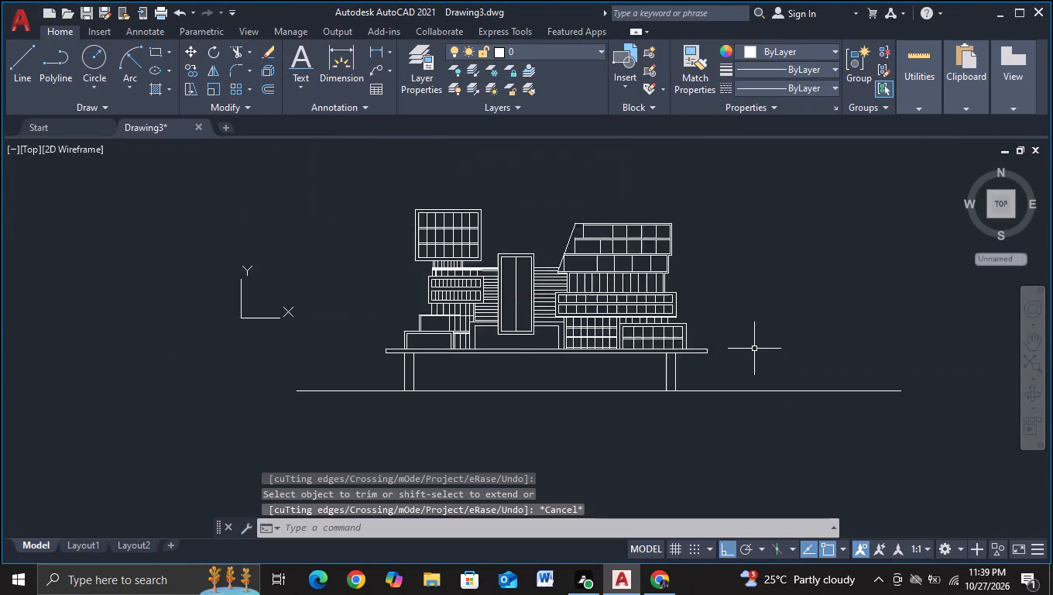
scroll(754, 349, down, 1)
middle_drag(754, 349, 649, 325)
scroll(649, 325, up, 2)
middle_drag(649, 325, 712, 305)
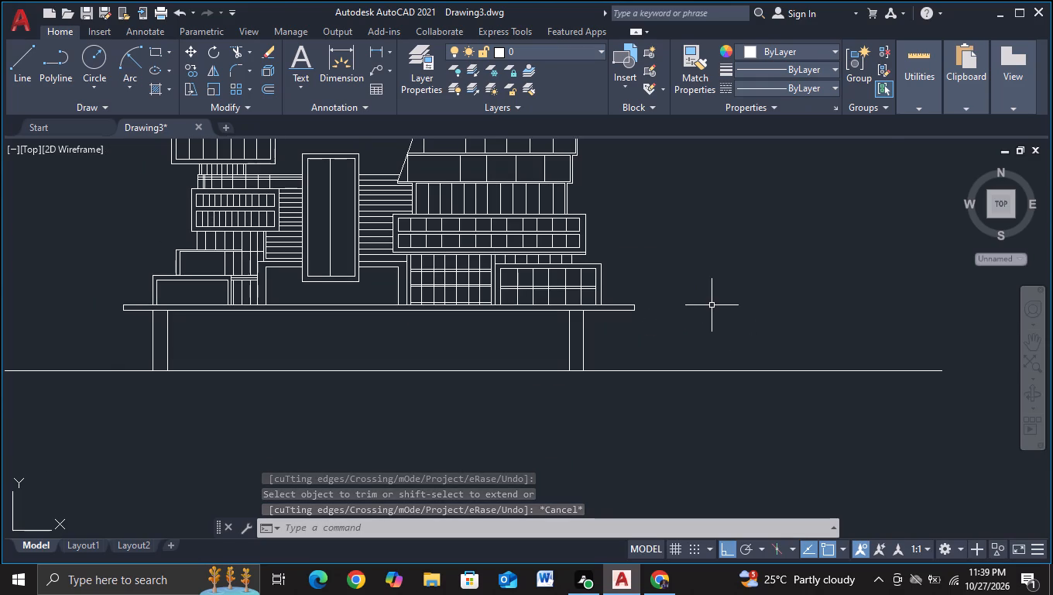
key(Escape)
click(602, 343)
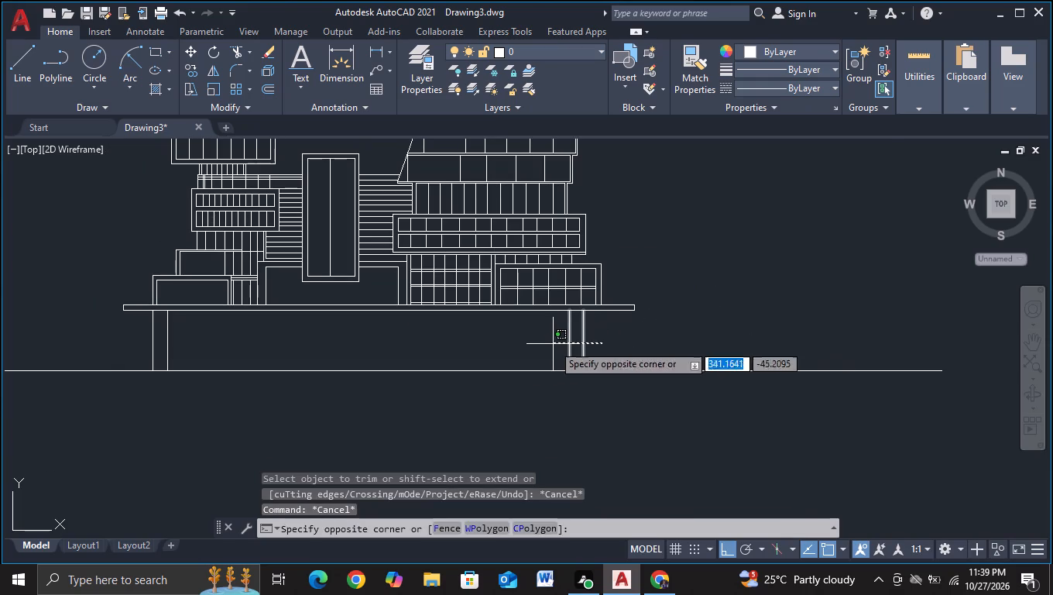
click(553, 343)
key(m)
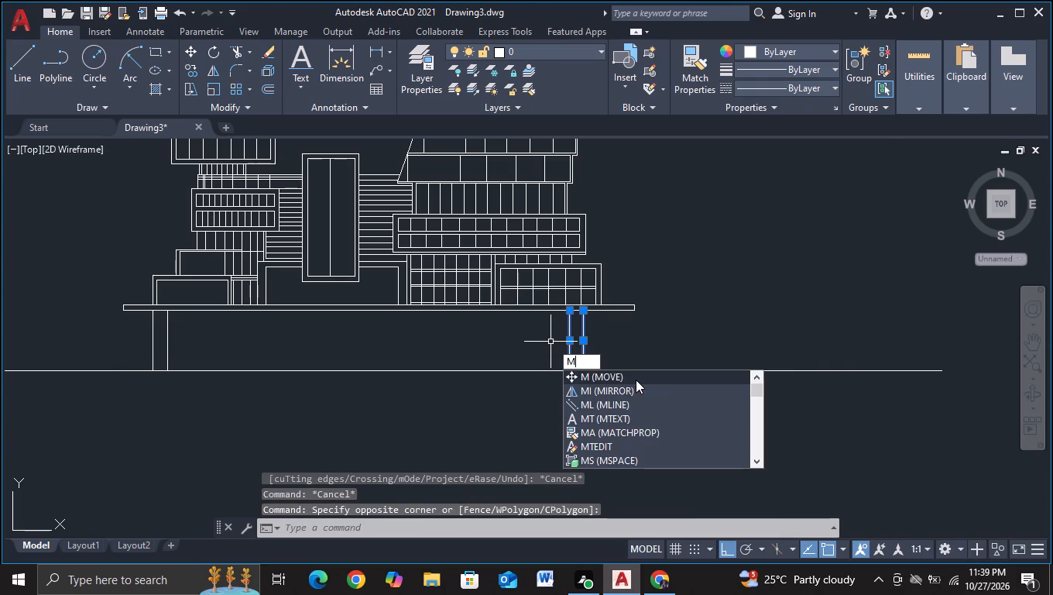
click(636, 380)
click(705, 330)
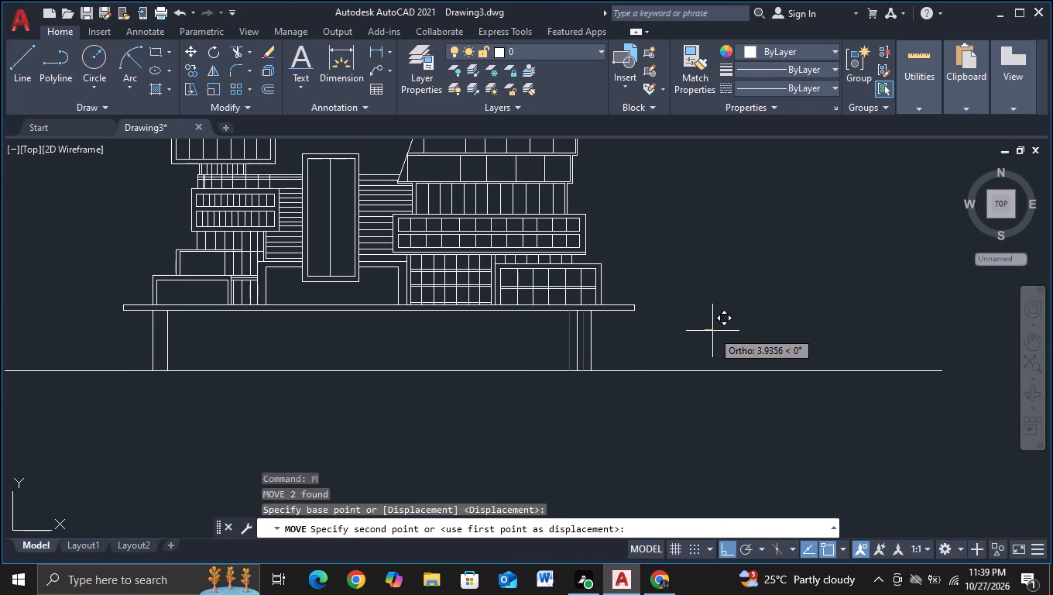
click(713, 331)
key(Escape)
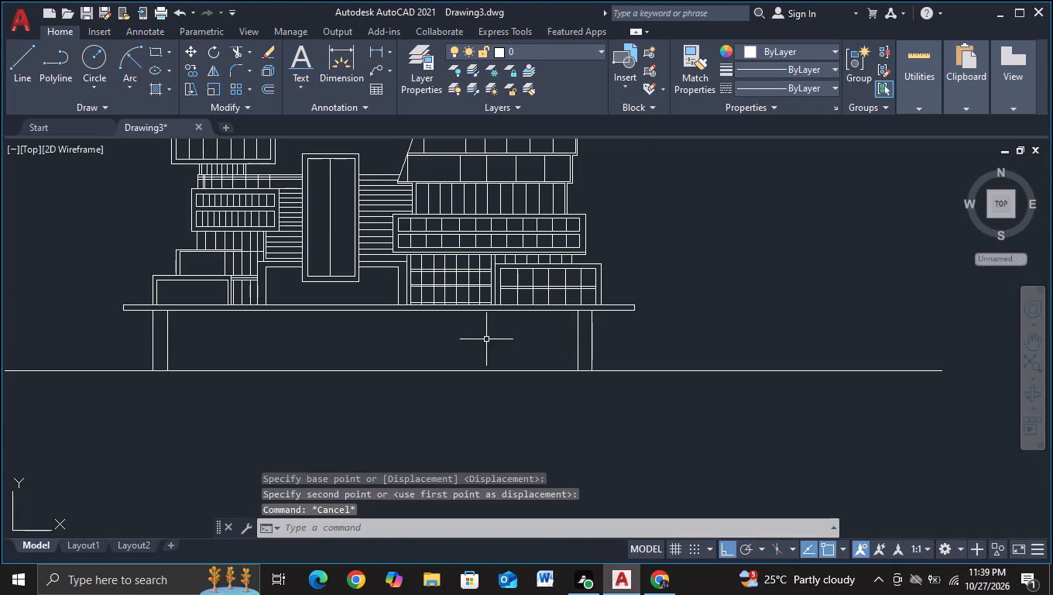
Copy the left column's inner line rightward six times, with object snap off for the last four, forming three narrow intermediate columns.
middle_drag(485, 339, 554, 328)
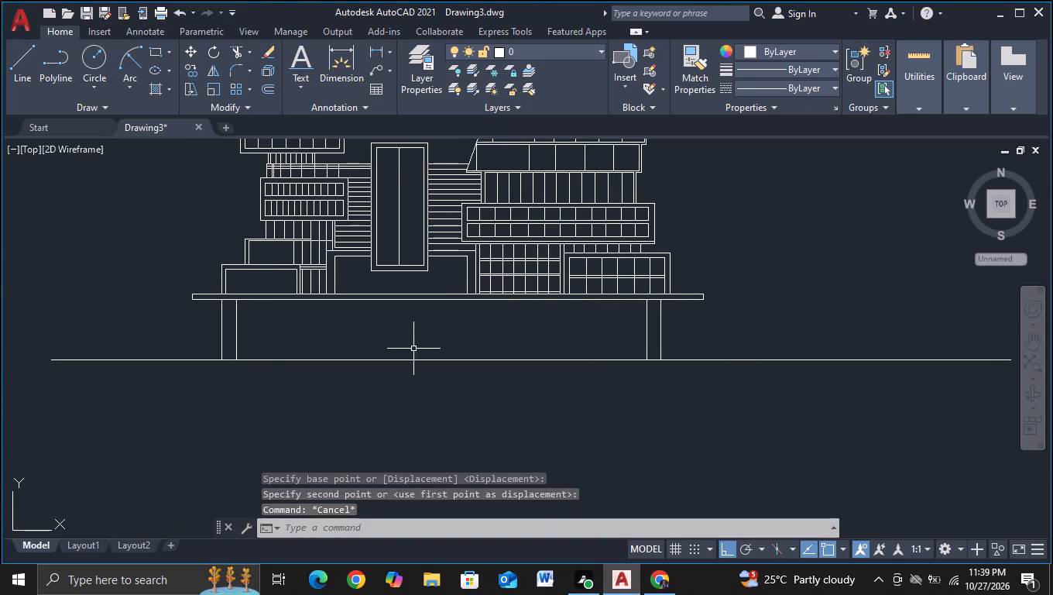
click(237, 340)
key(c)
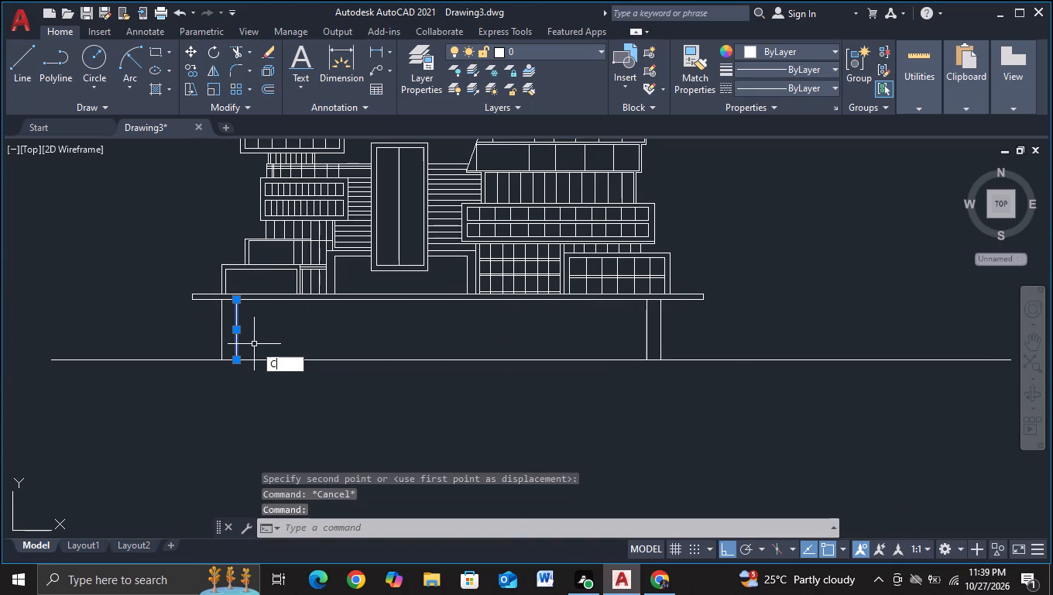
click(314, 390)
click(349, 336)
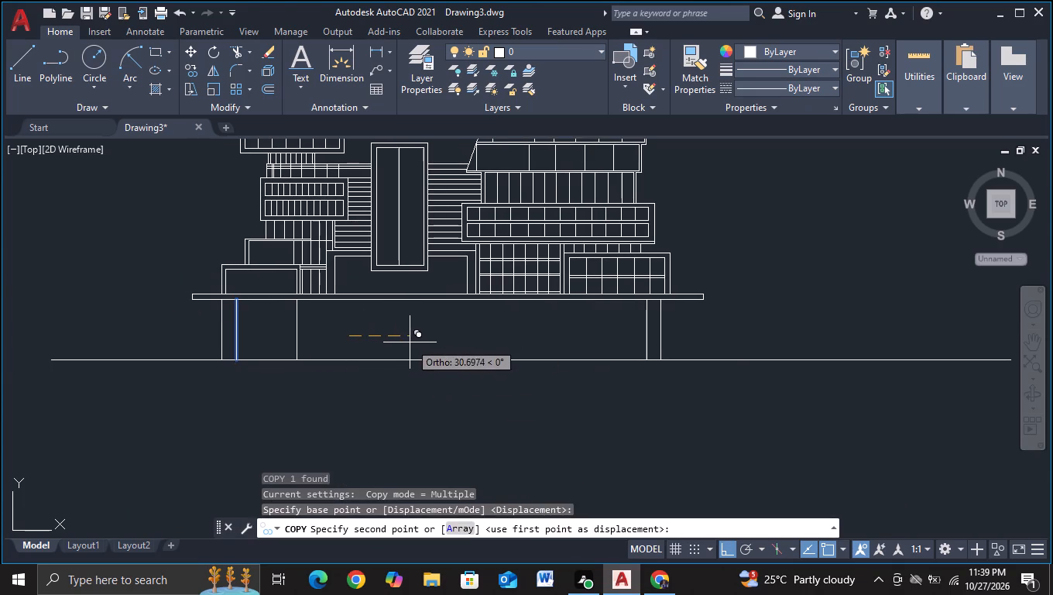
click(429, 346)
click(435, 346)
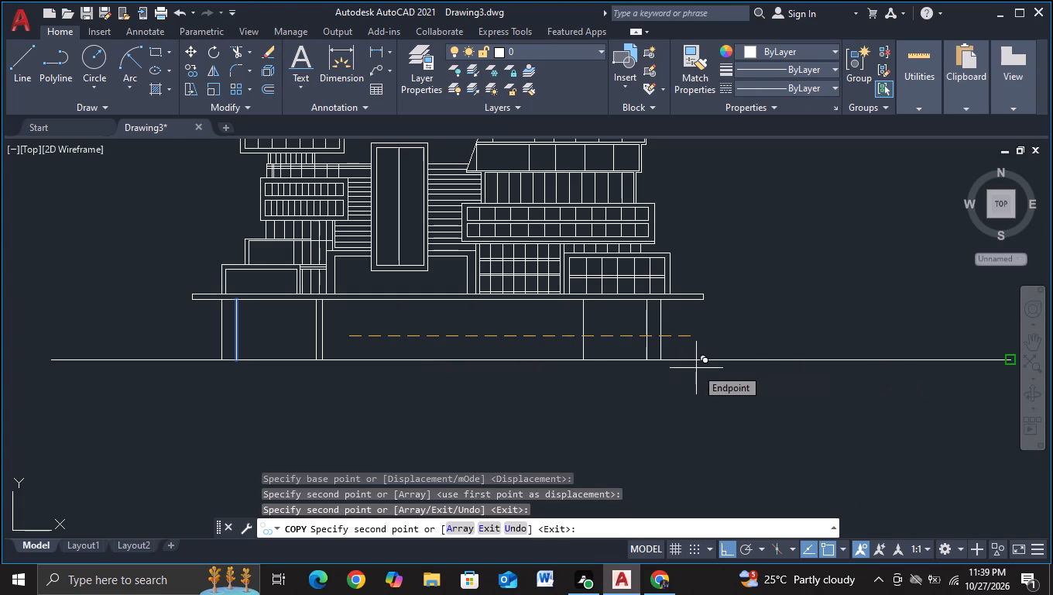
key(F3)
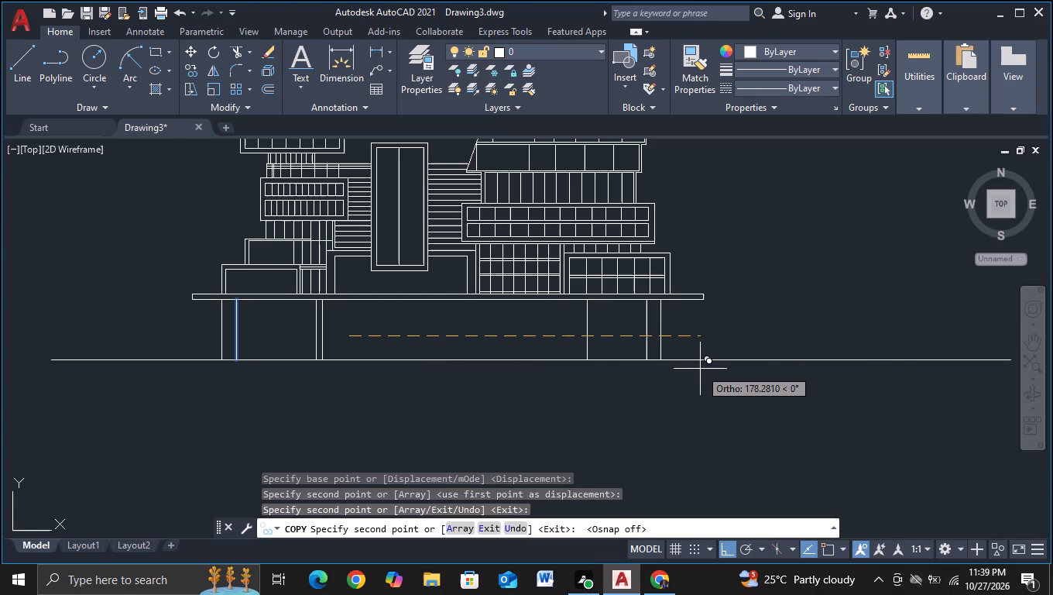
click(688, 373)
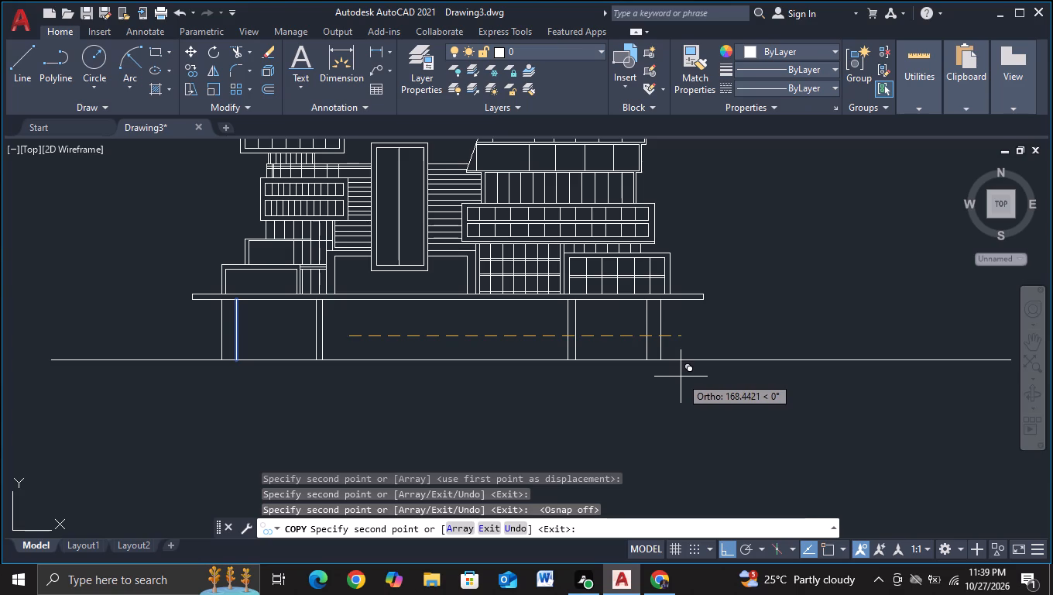
click(681, 377)
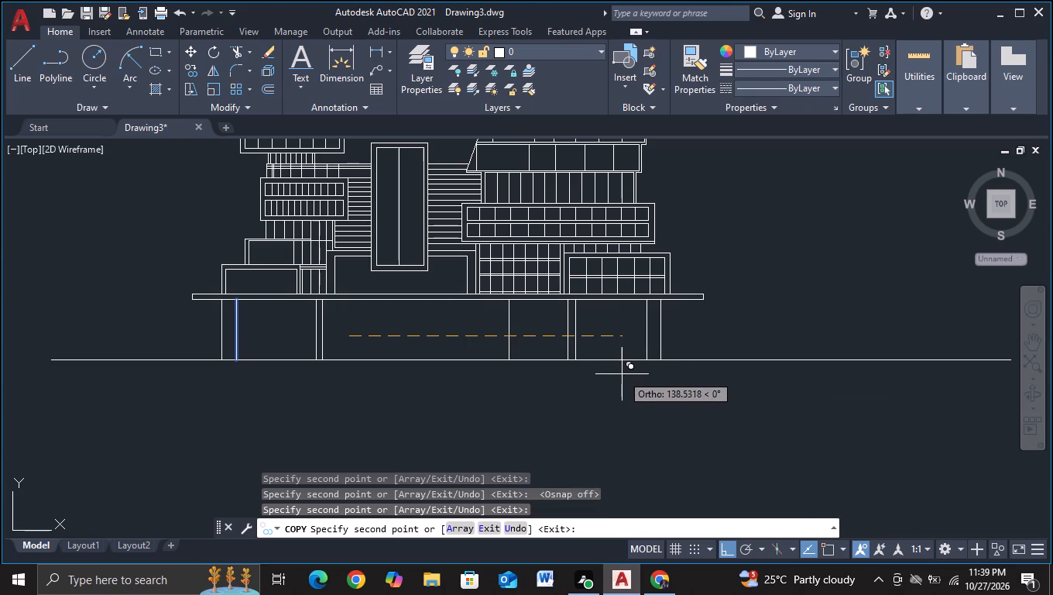
click(621, 374)
click(615, 377)
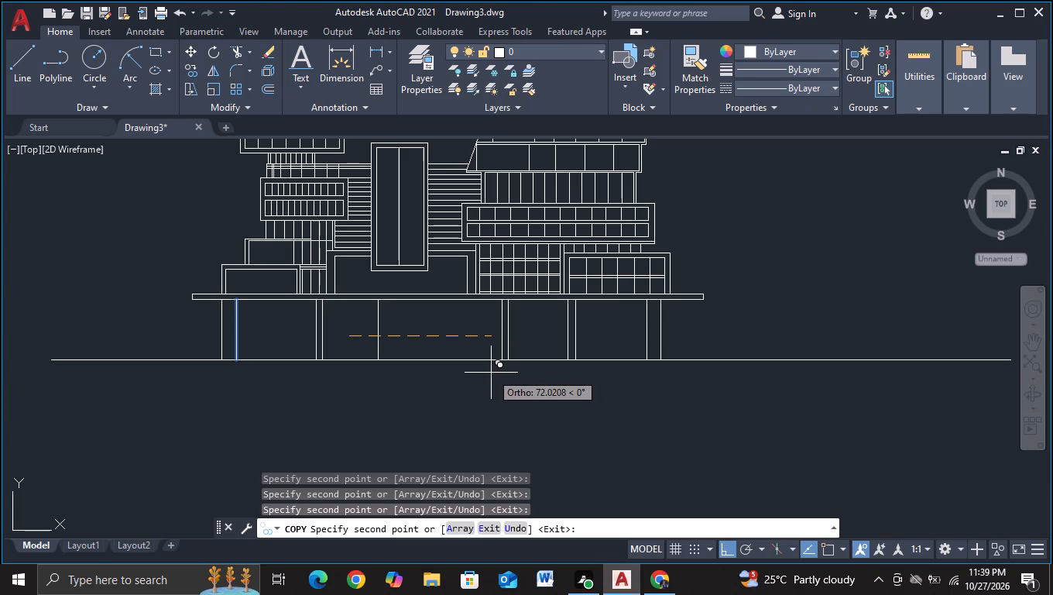
key(Escape)
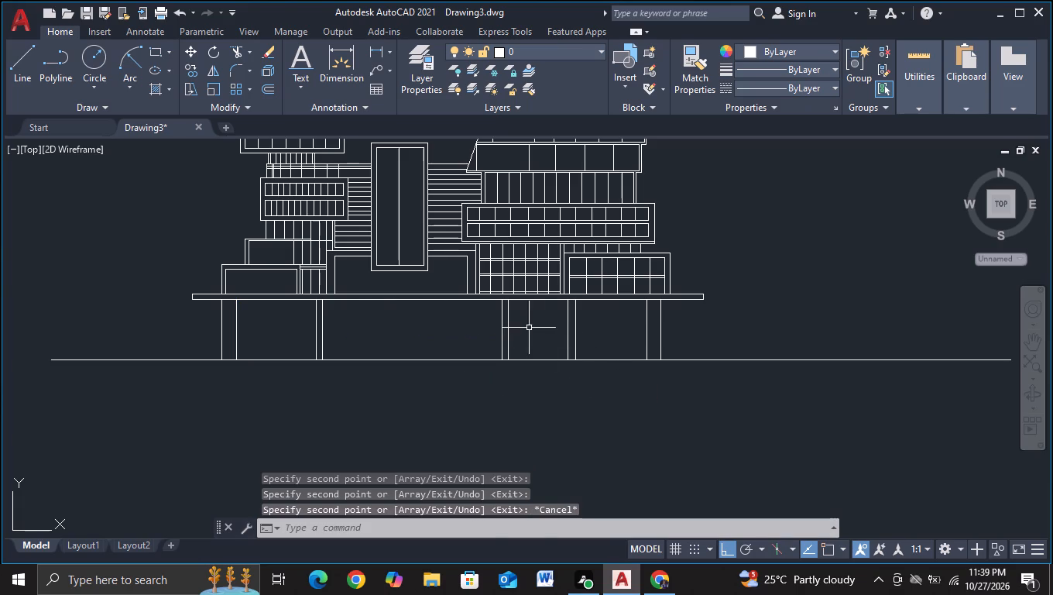
Move the middle narrow column slightly left, toward the tall central tower.
click(529, 328)
click(480, 331)
key(m)
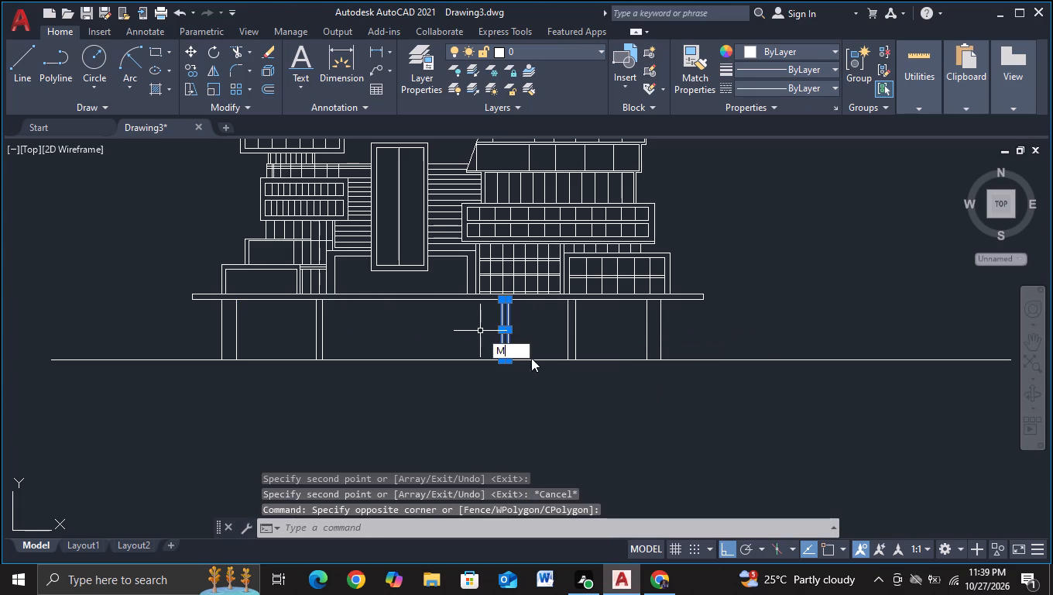
click(549, 370)
click(554, 420)
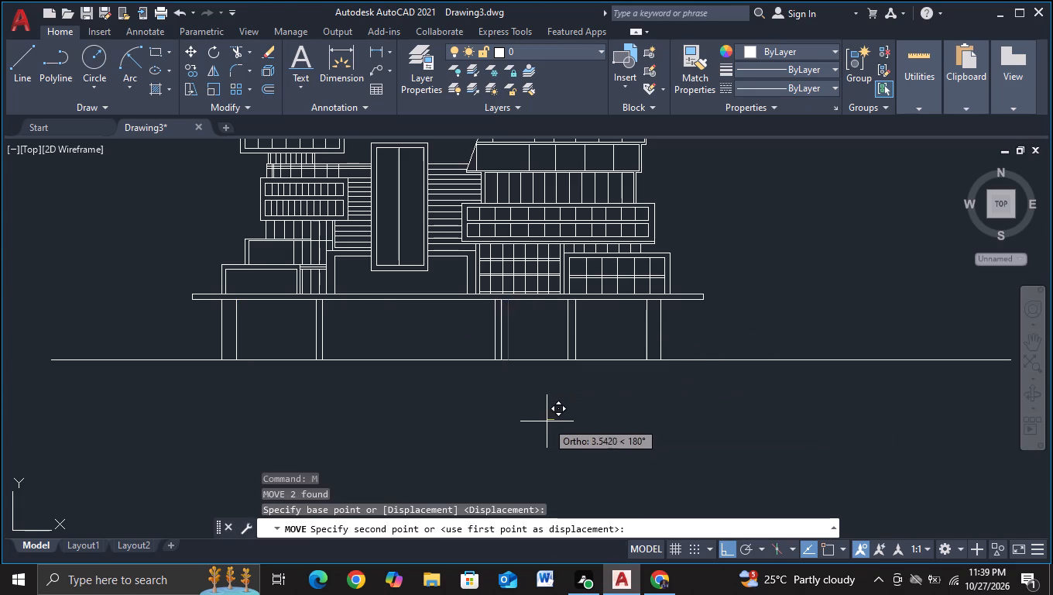
click(537, 422)
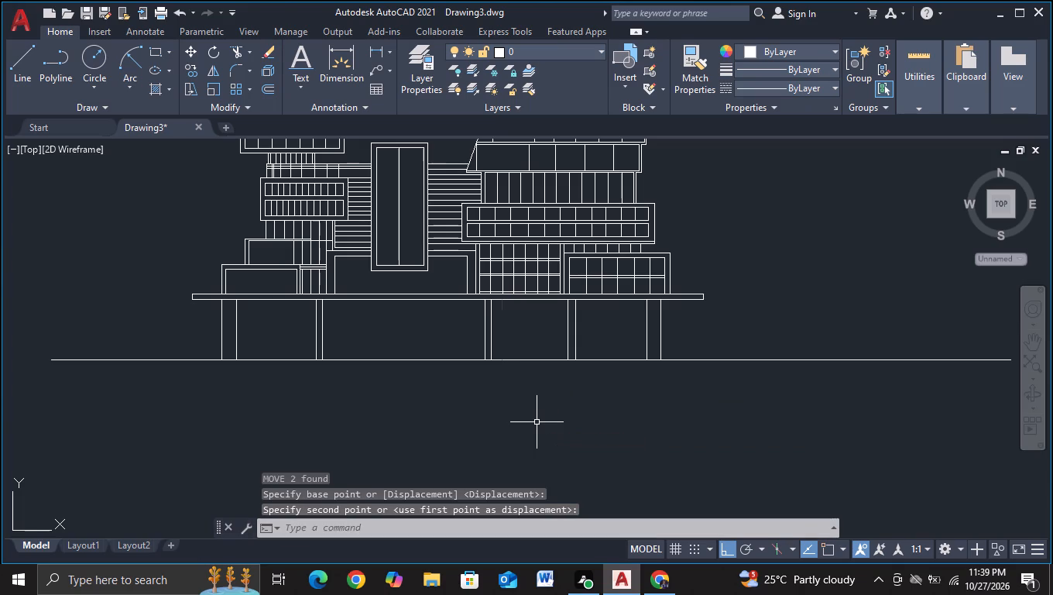
Examine the spacing of the columns beneath the slab and the stacked blocks on the building's left side.
scroll(537, 422, down, 1)
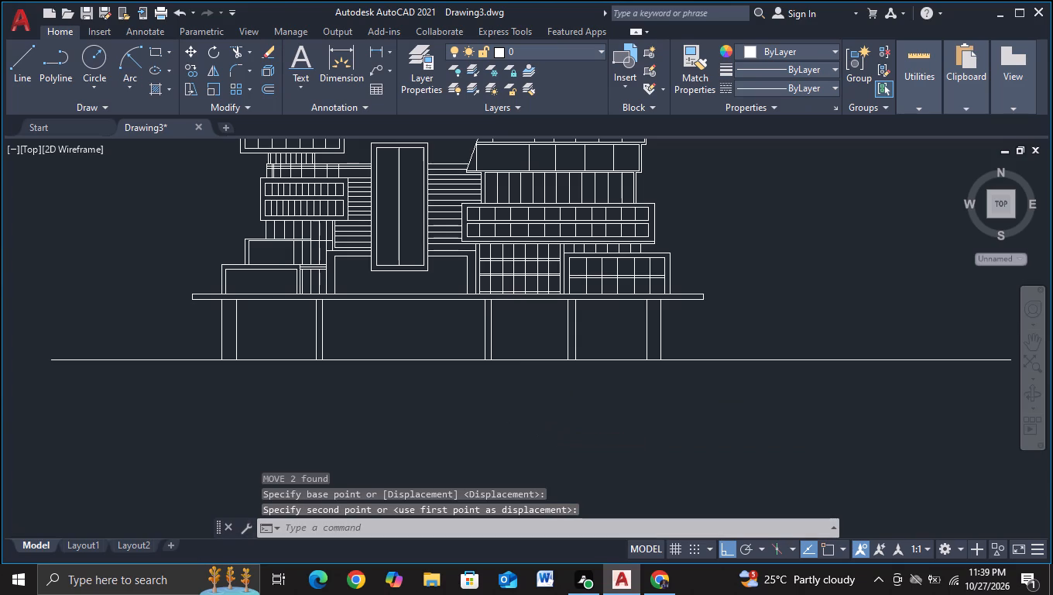
middle_drag(537, 422, 582, 404)
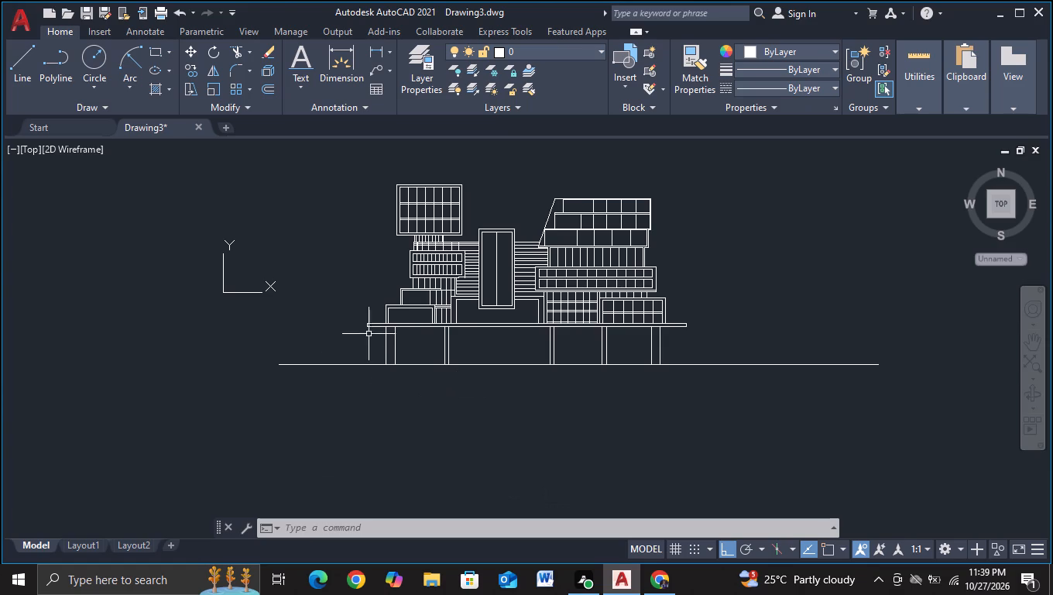
scroll(400, 359, up, 1)
middle_drag(403, 359, 409, 397)
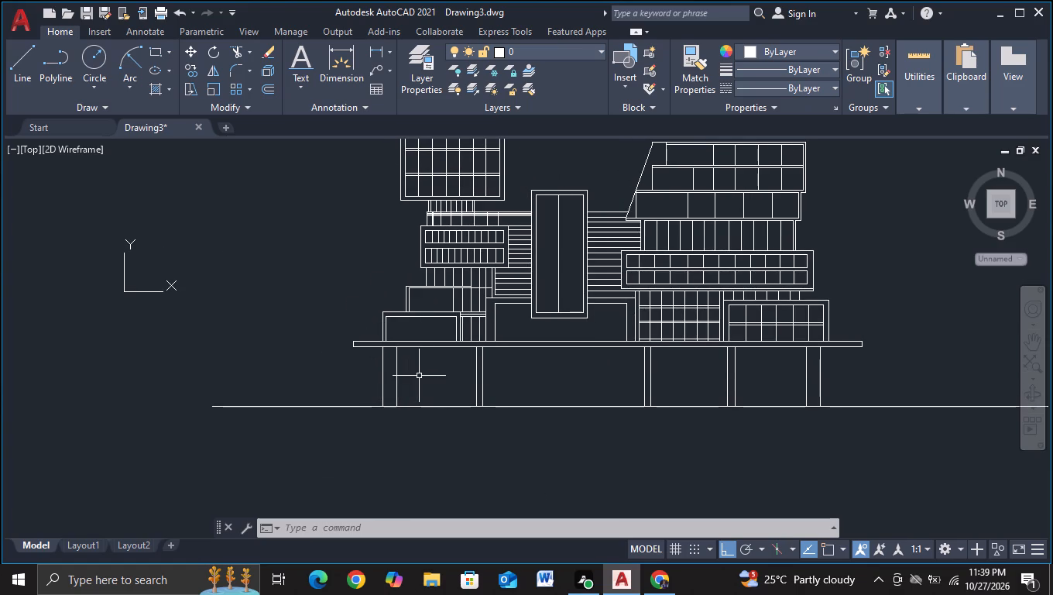
scroll(420, 375, up, 1)
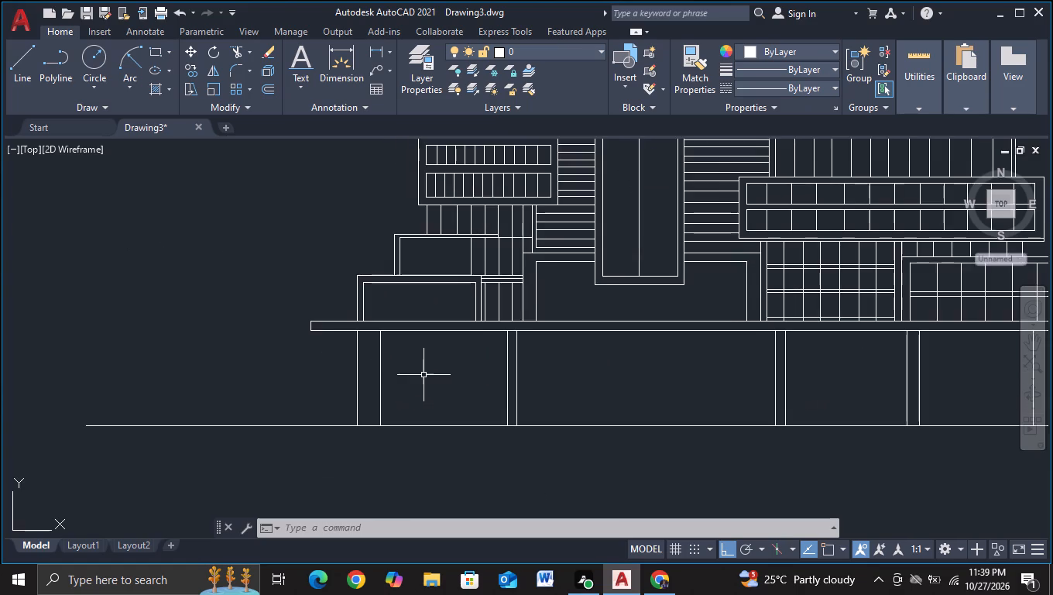
middle_drag(424, 374, 434, 401)
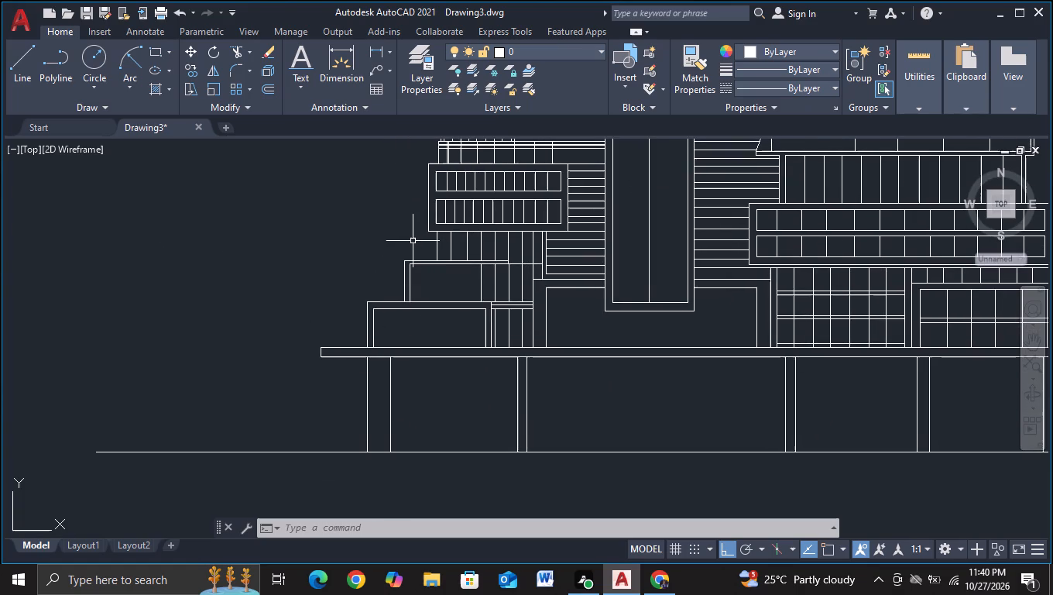
scroll(413, 239, down, 1)
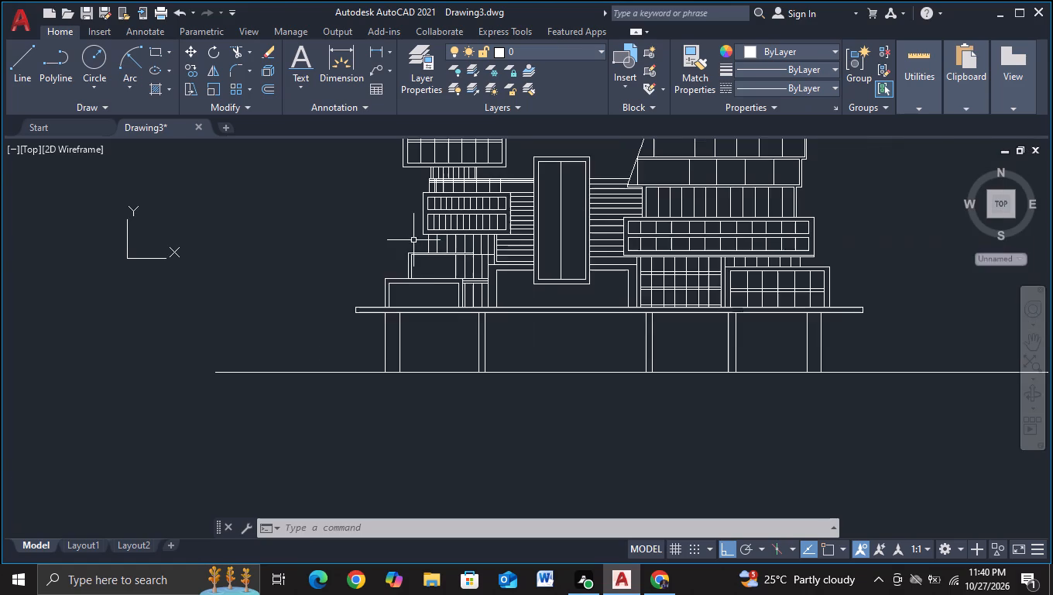
middle_drag(413, 240, 401, 311)
scroll(398, 311, up, 2)
middle_drag(402, 282, 391, 324)
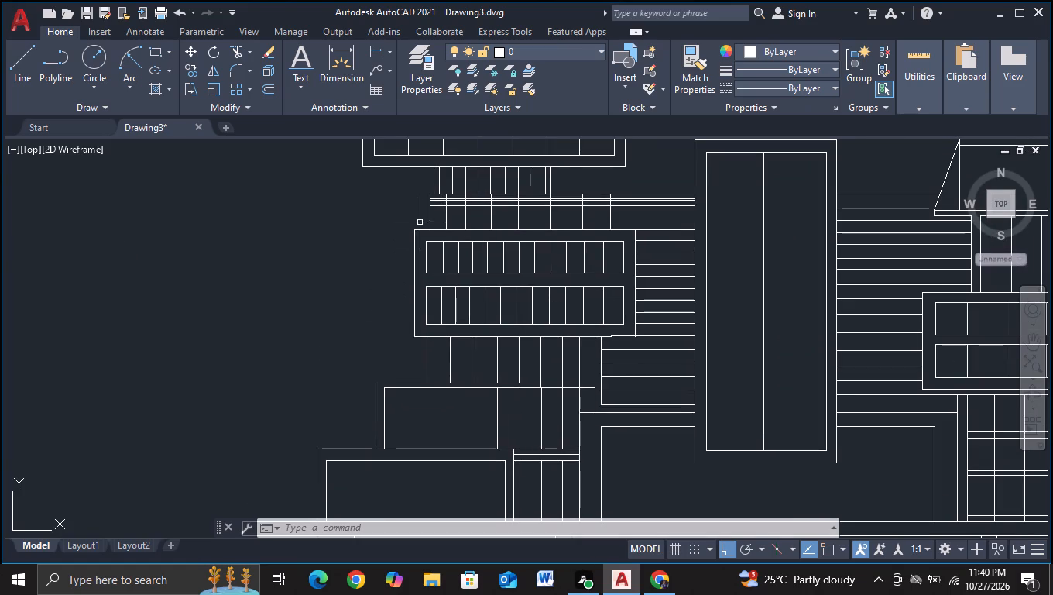
Move the outer and inner left edges of the top-left window frame horizontally to the left, away from its grid.
scroll(401, 212, down, 1)
middle_drag(396, 227, 398, 337)
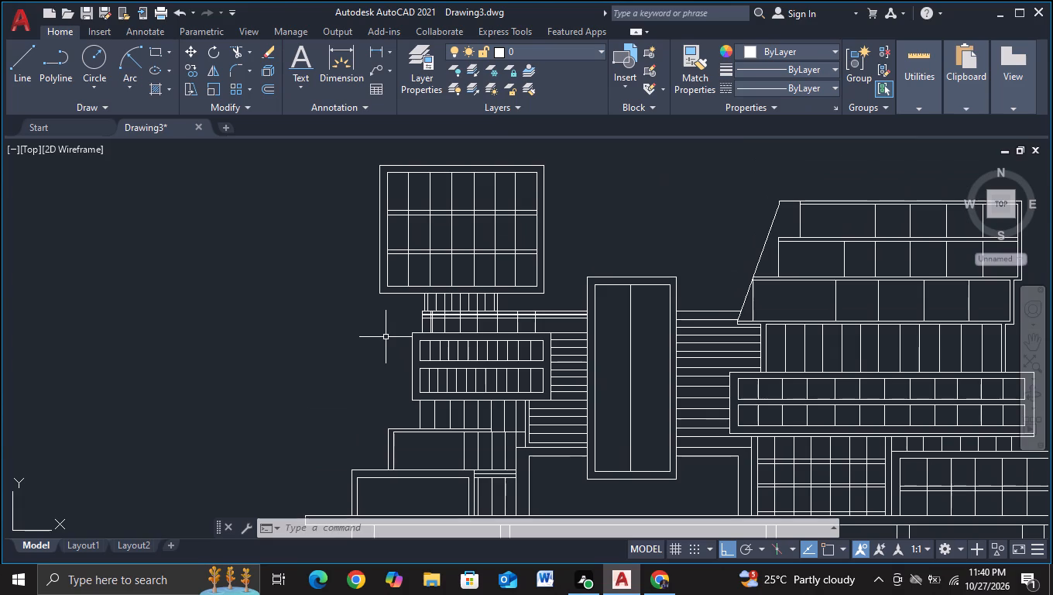
middle_drag(385, 337, 403, 376)
click(385, 184)
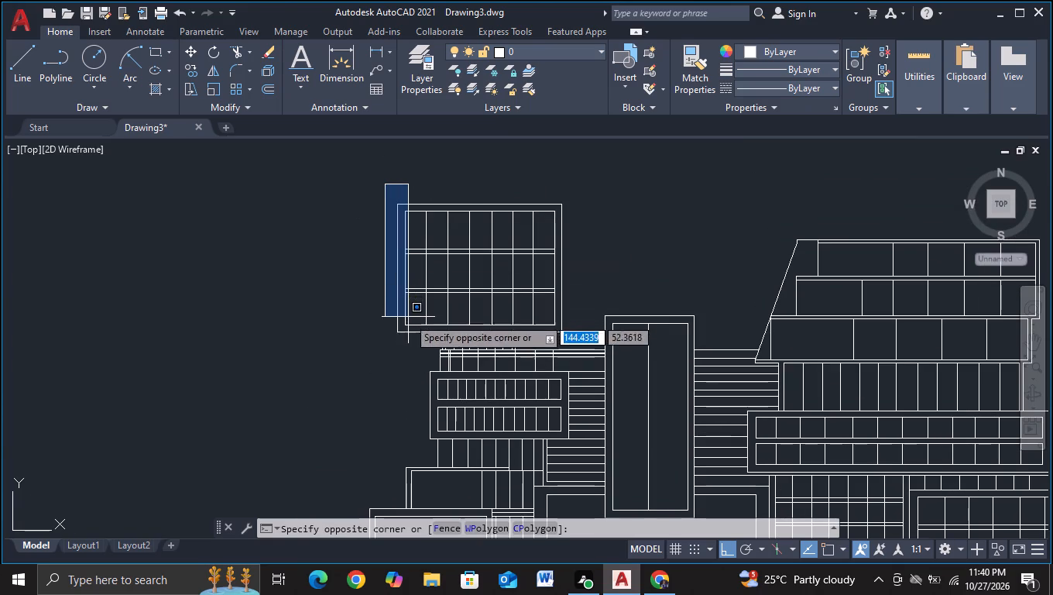
click(413, 356)
key(m)
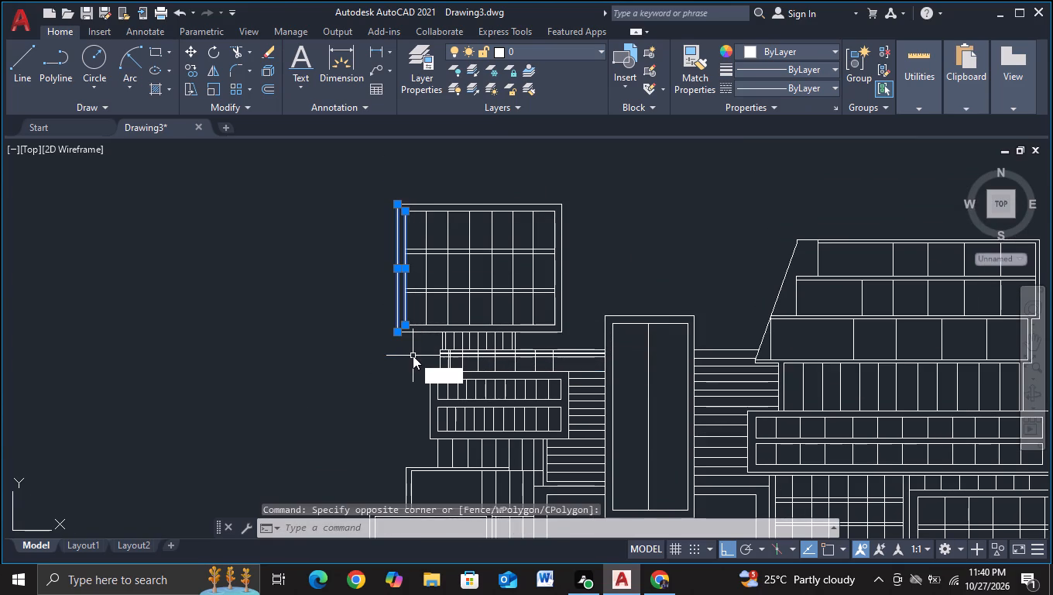
click(461, 393)
click(403, 392)
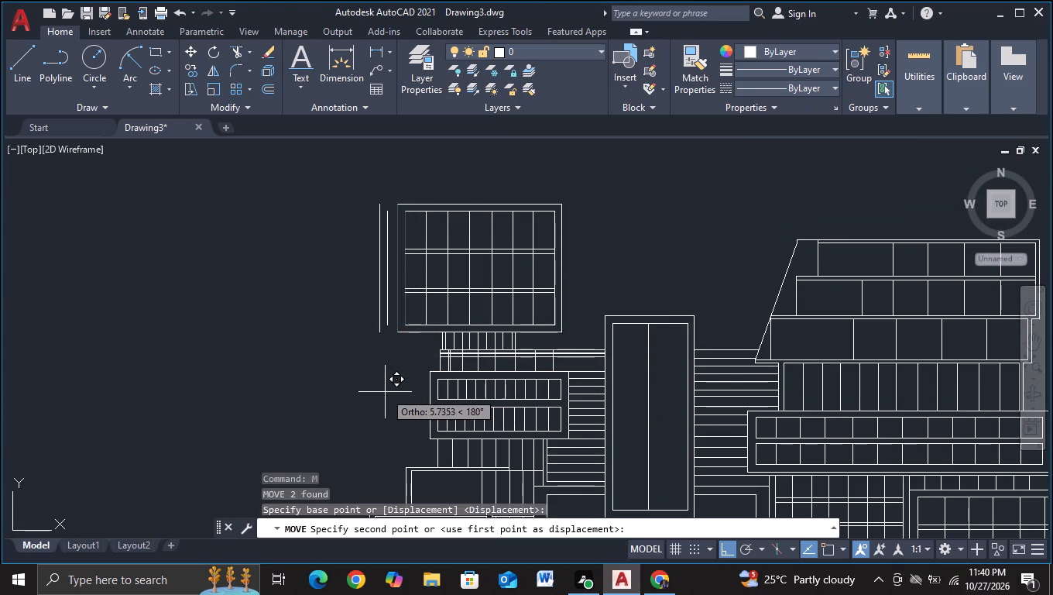
click(375, 392)
key(Escape)
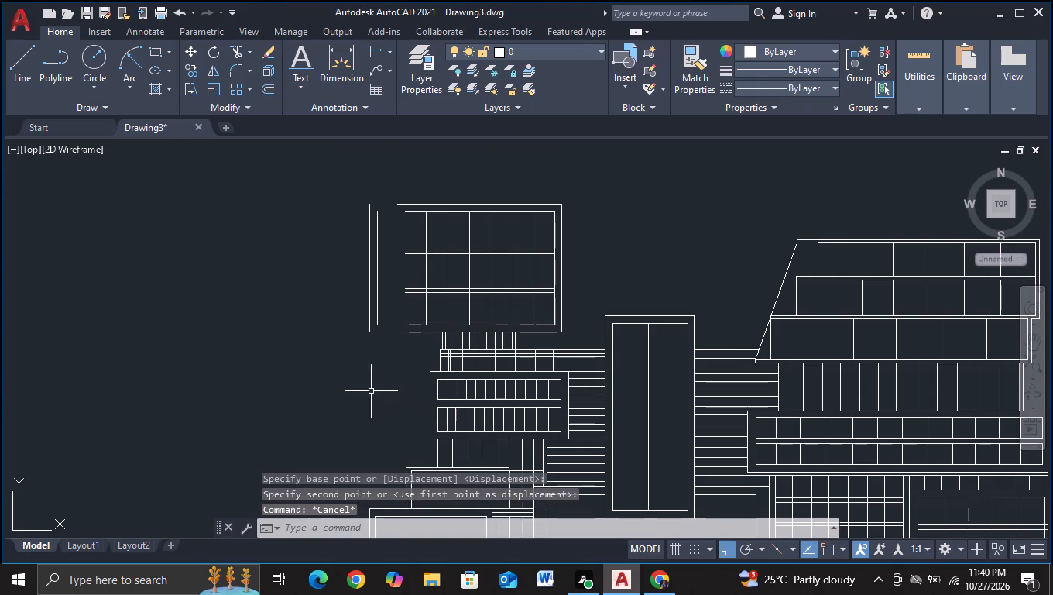
Extend the top-left window block's horizontal frame and grid lines to the relocated left edges.
key(e)
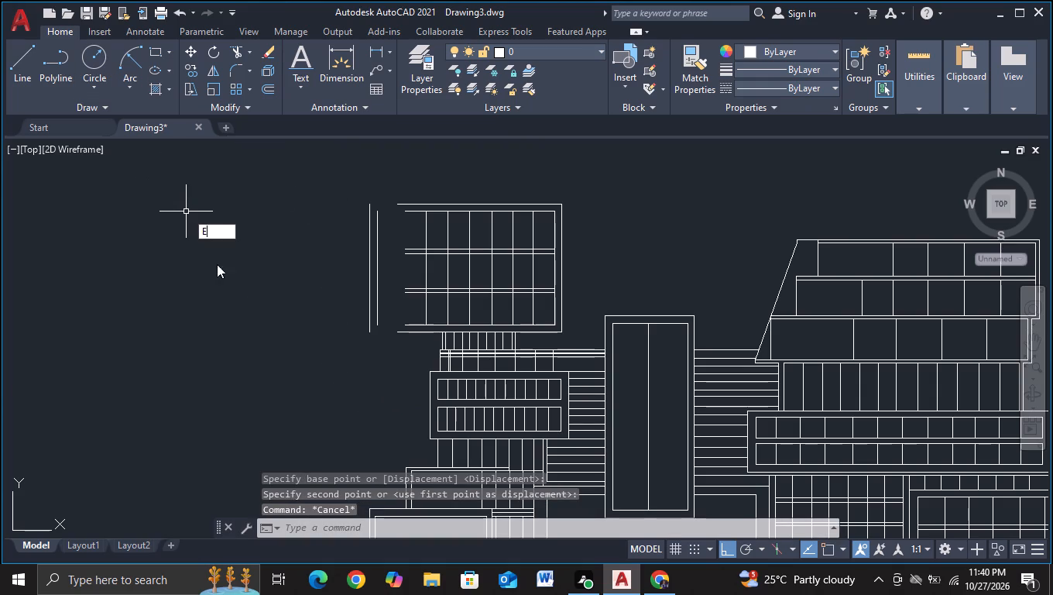
click(265, 260)
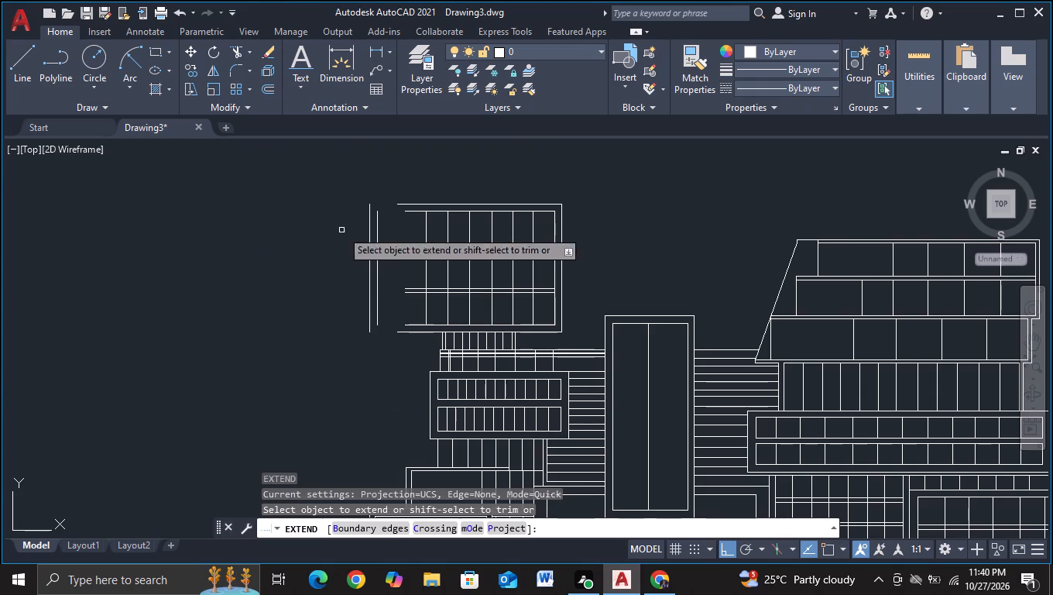
click(410, 181)
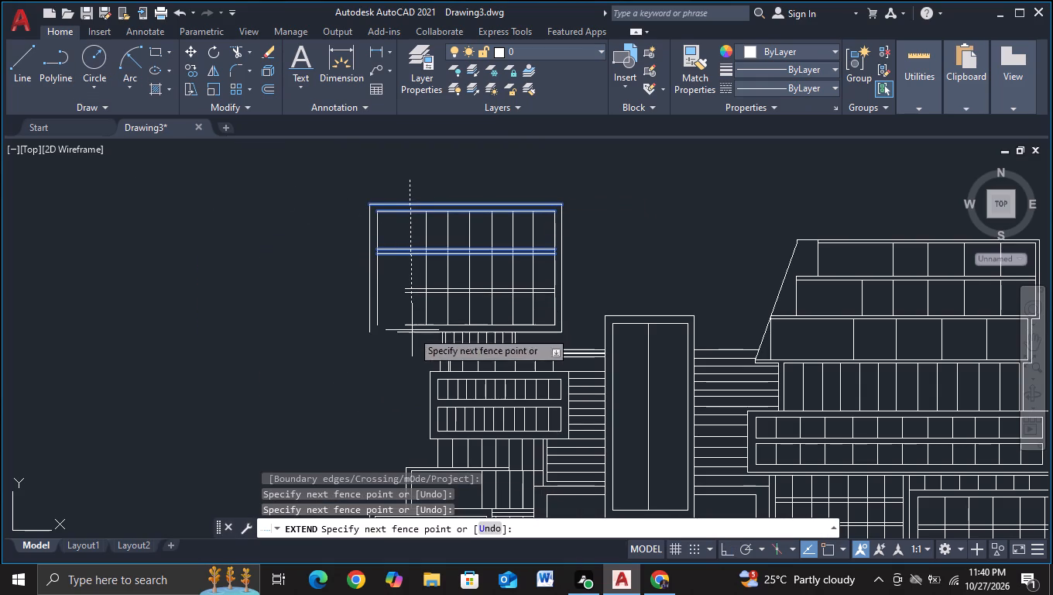
click(407, 353)
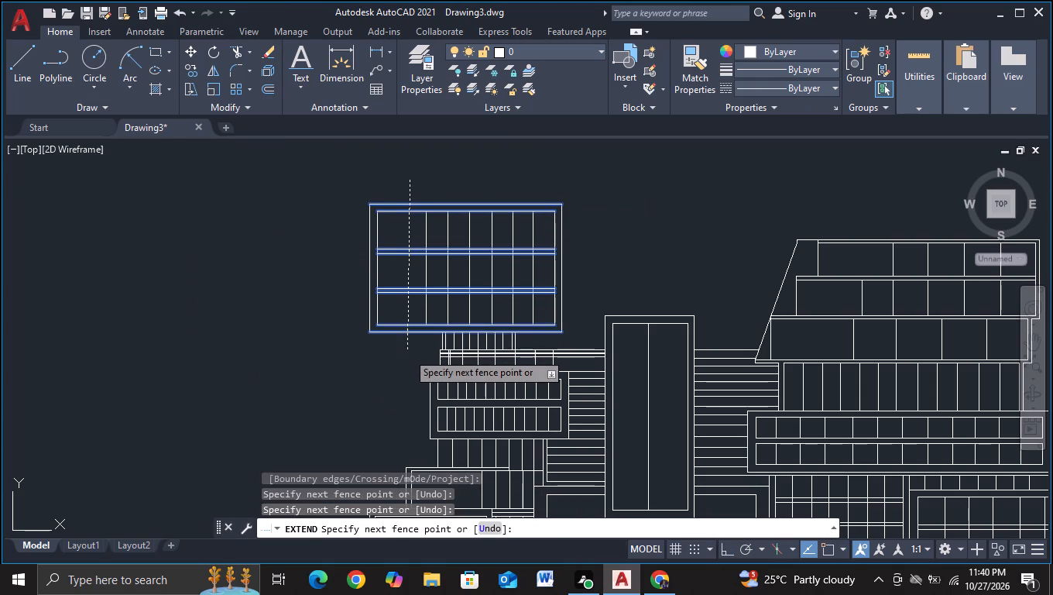
middle_drag(380, 359, 386, 351)
key(Escape)
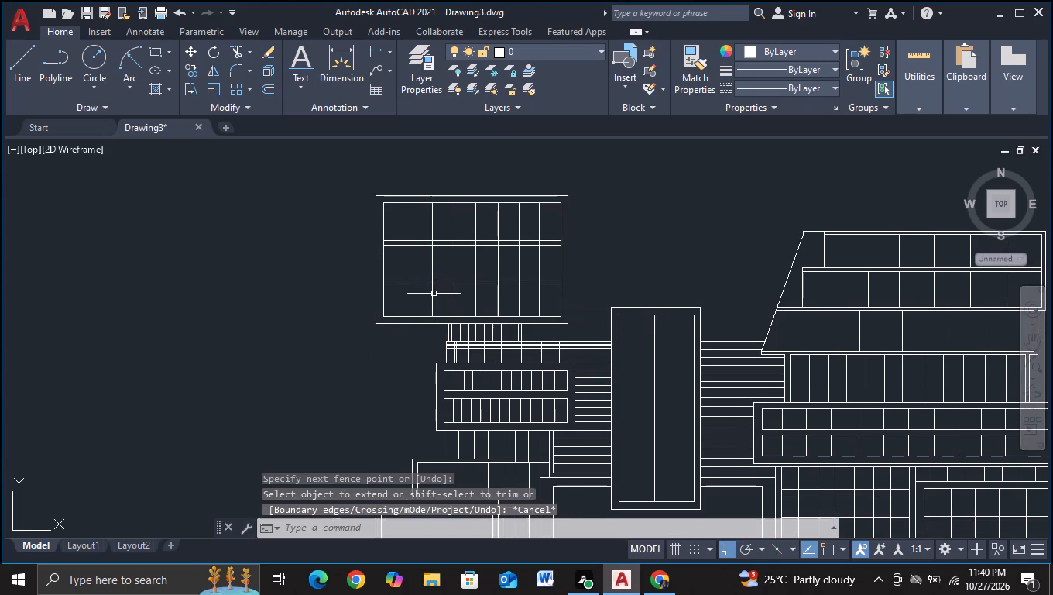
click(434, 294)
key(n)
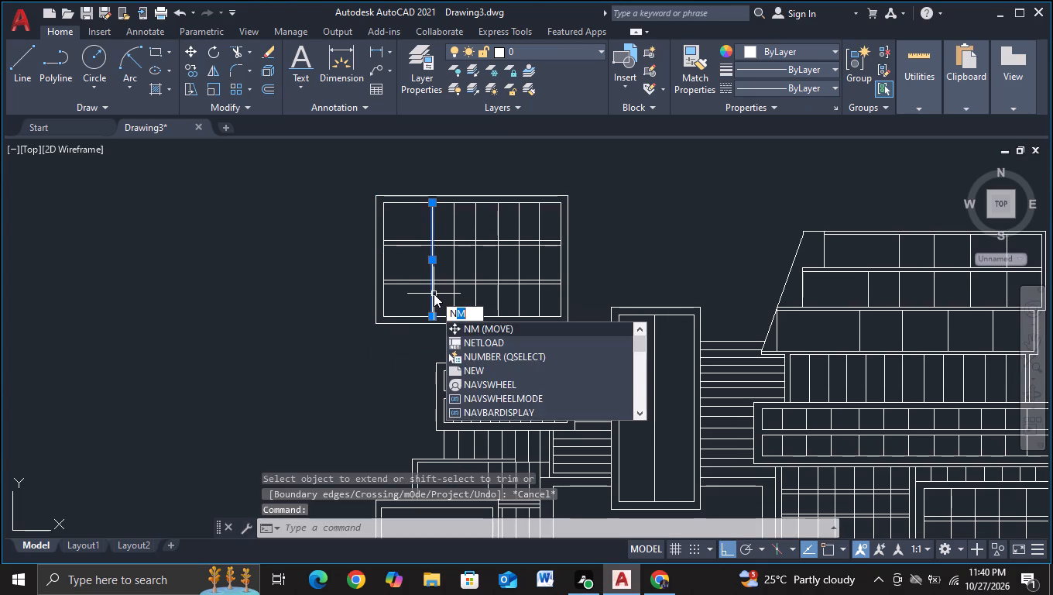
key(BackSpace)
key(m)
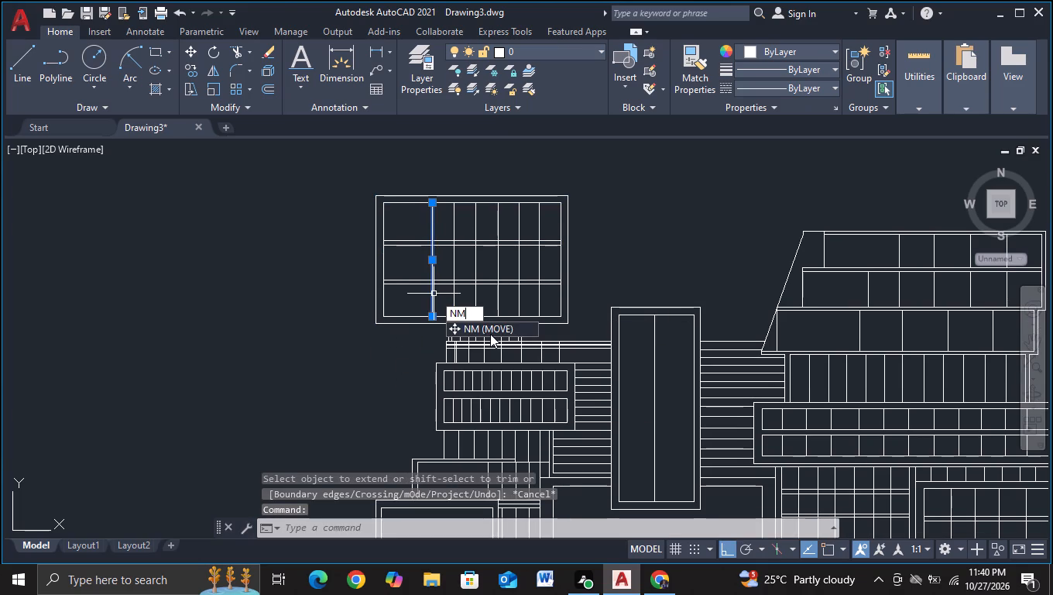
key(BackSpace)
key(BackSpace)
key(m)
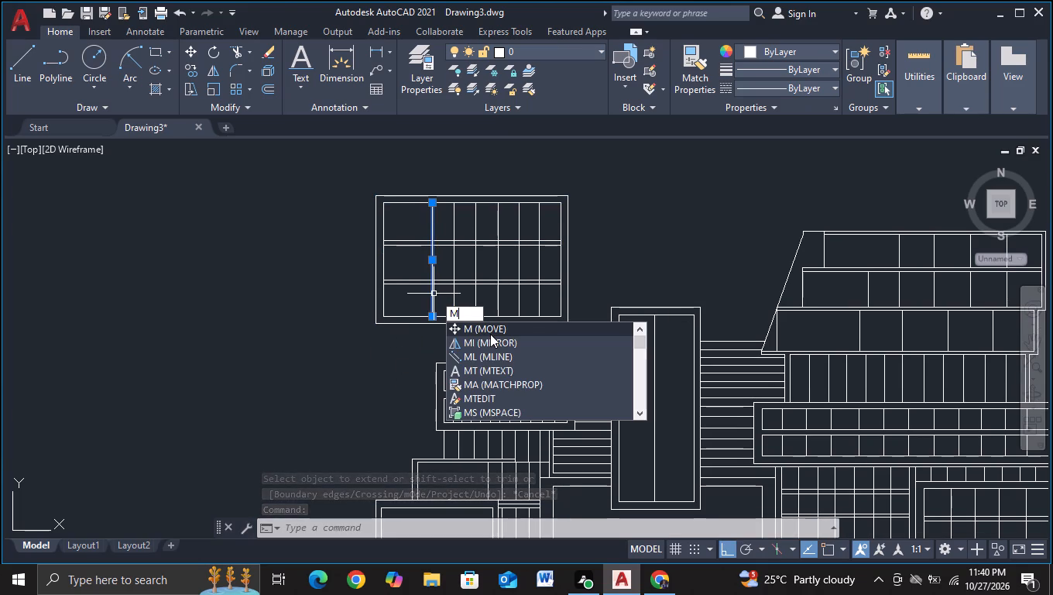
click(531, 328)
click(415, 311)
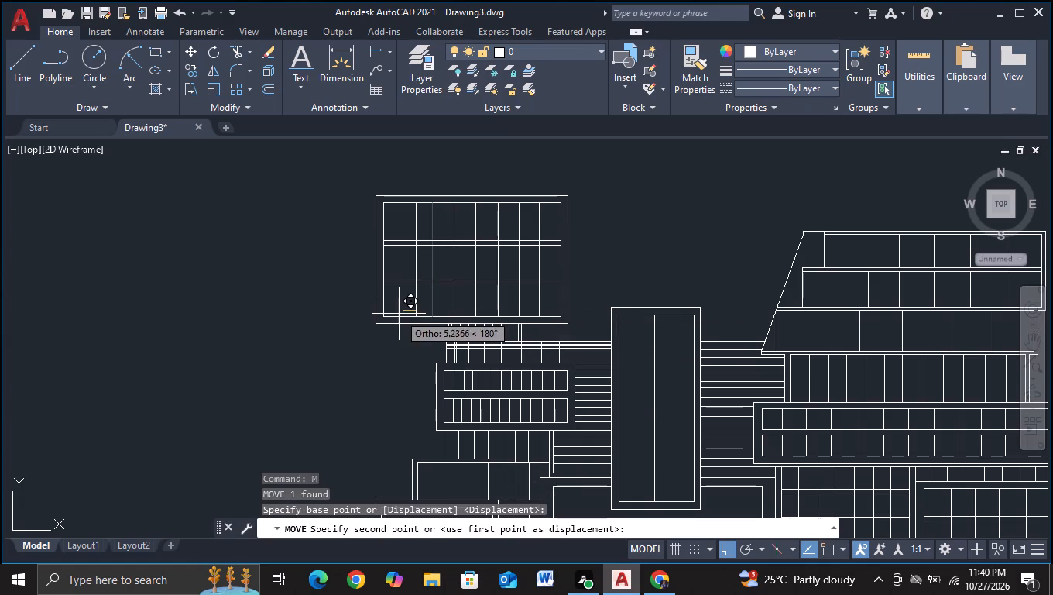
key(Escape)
Copy the top-left block's leftmost vertical grid line about 8 units left into the empty bay.
click(432, 306)
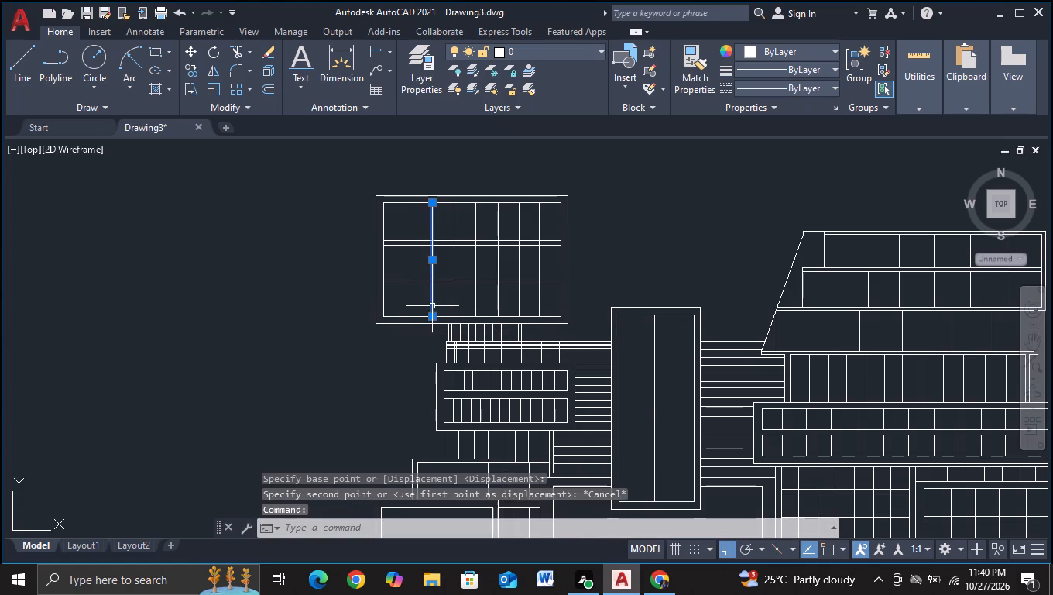
key(c)
click(469, 350)
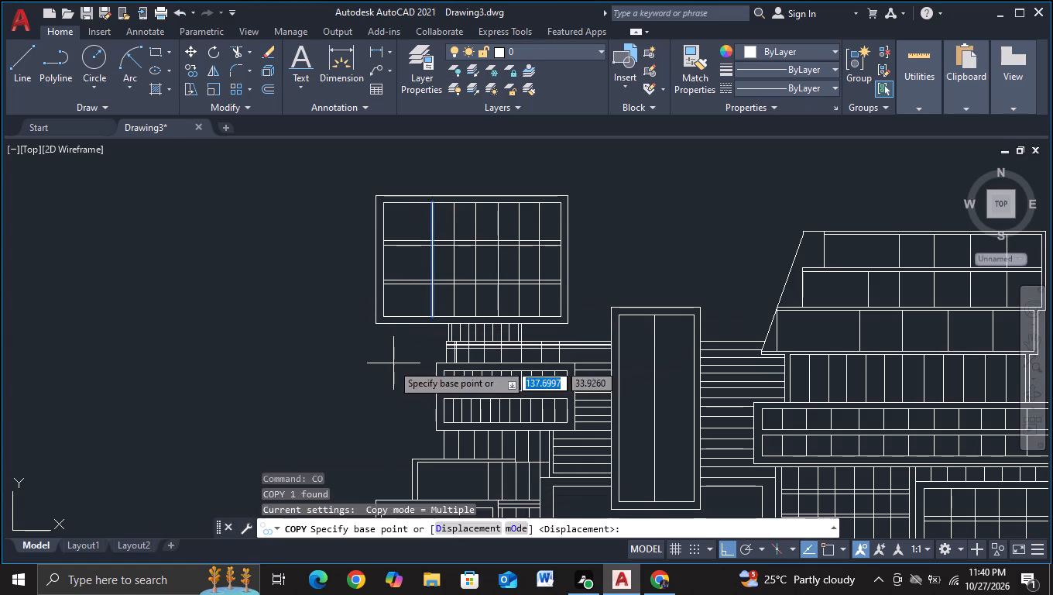
click(390, 366)
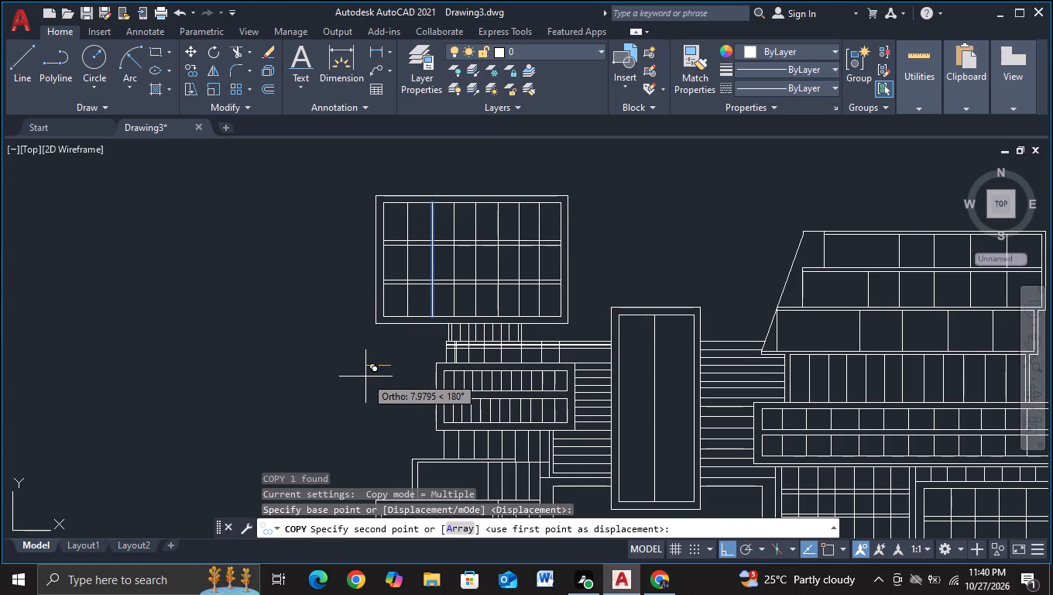
click(366, 378)
key(Escape)
Move the outer left edge and both inner left edges of the two-row window block below horizontally to the left.
scroll(366, 378, down, 1)
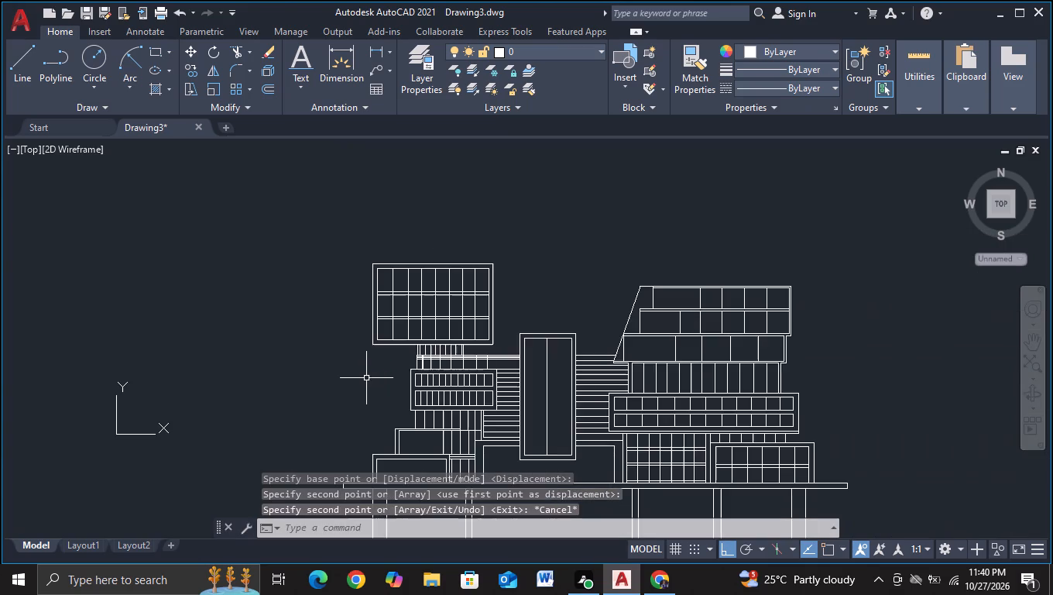
middle_drag(366, 378, 309, 358)
scroll(308, 353, up, 1)
middle_drag(308, 353, 300, 396)
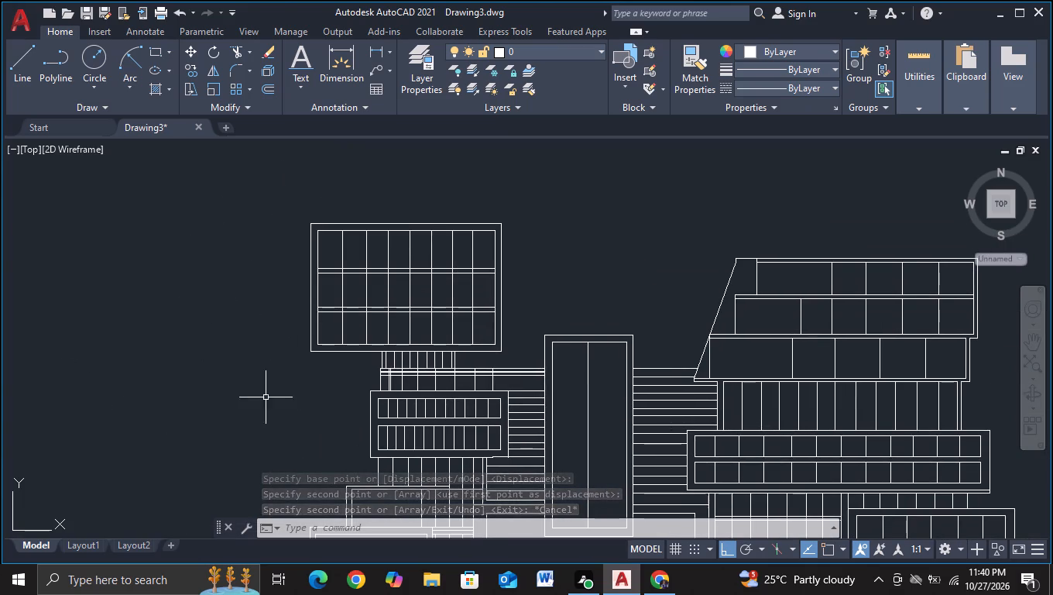
middle_drag(275, 405, 281, 326)
scroll(299, 365, up, 1)
middle_drag(299, 365, 194, 358)
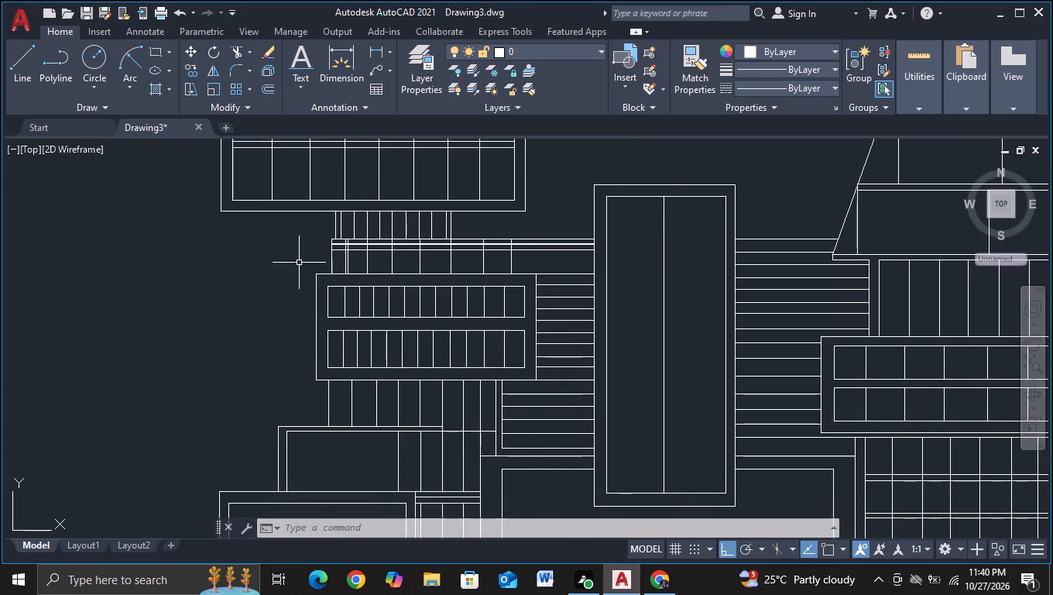
click(299, 260)
click(328, 402)
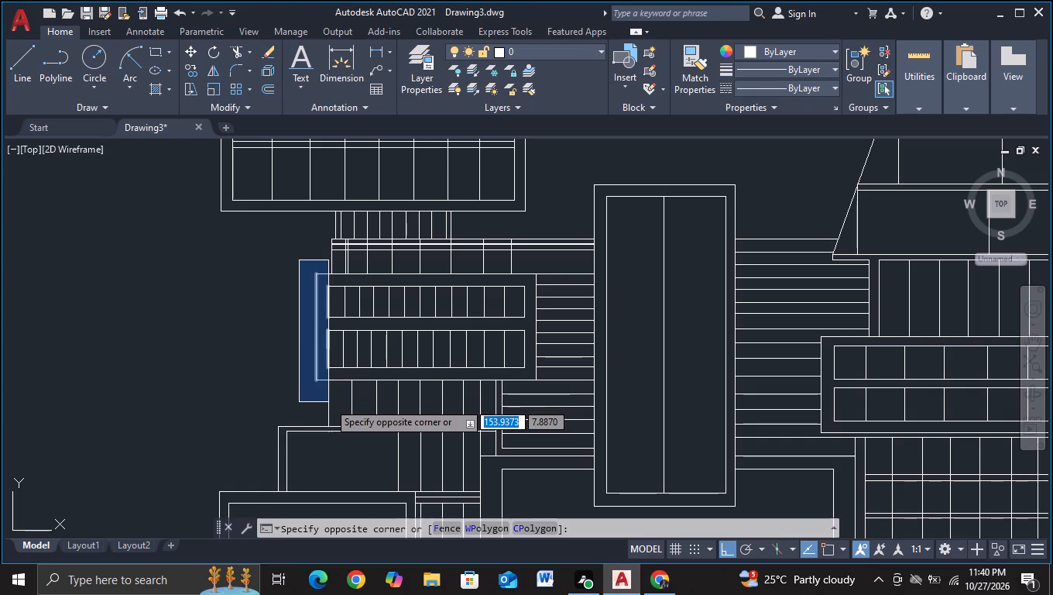
key(m)
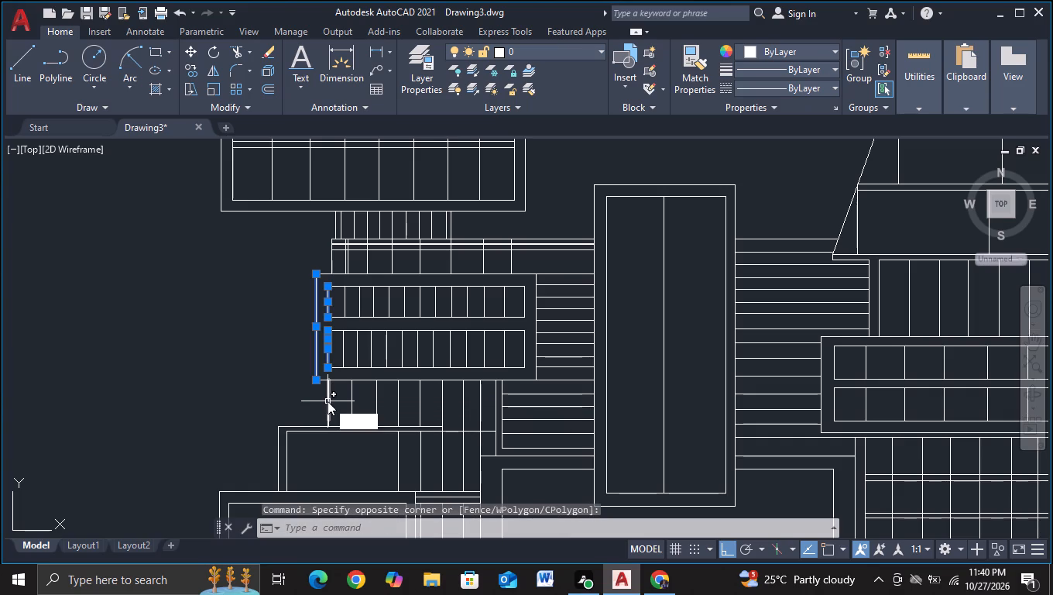
click(373, 439)
click(280, 400)
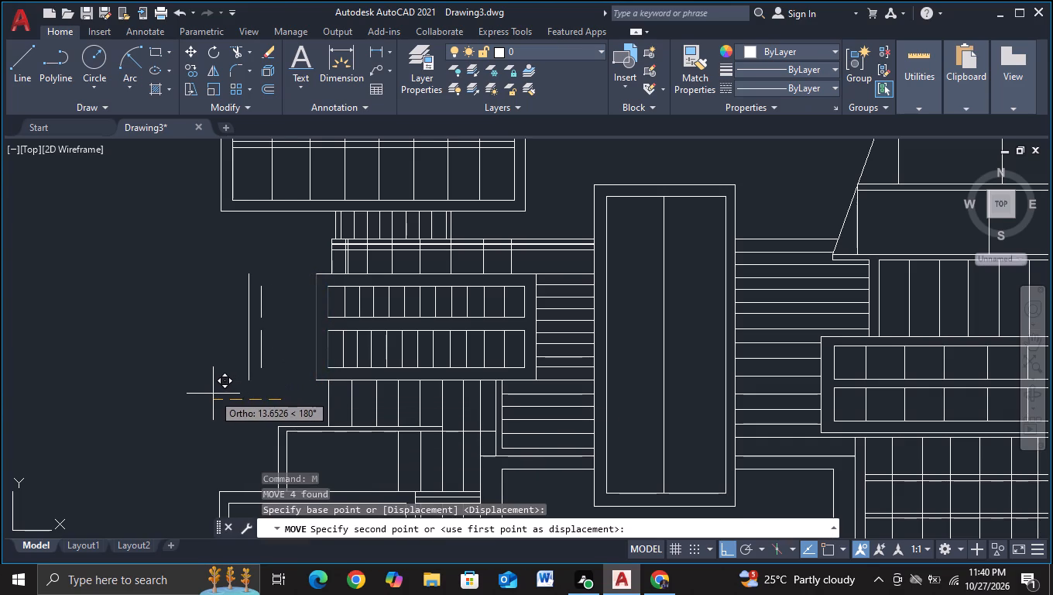
click(225, 394)
key(Escape)
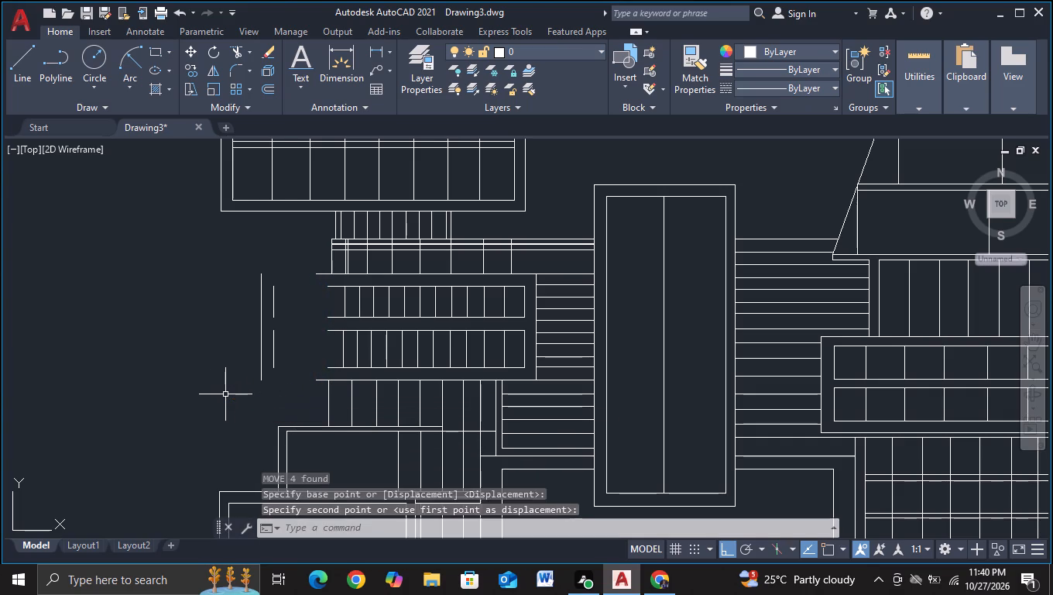
Extend the two-row window block's horizontal frame and window lines to the relocated left edges.
key(e)
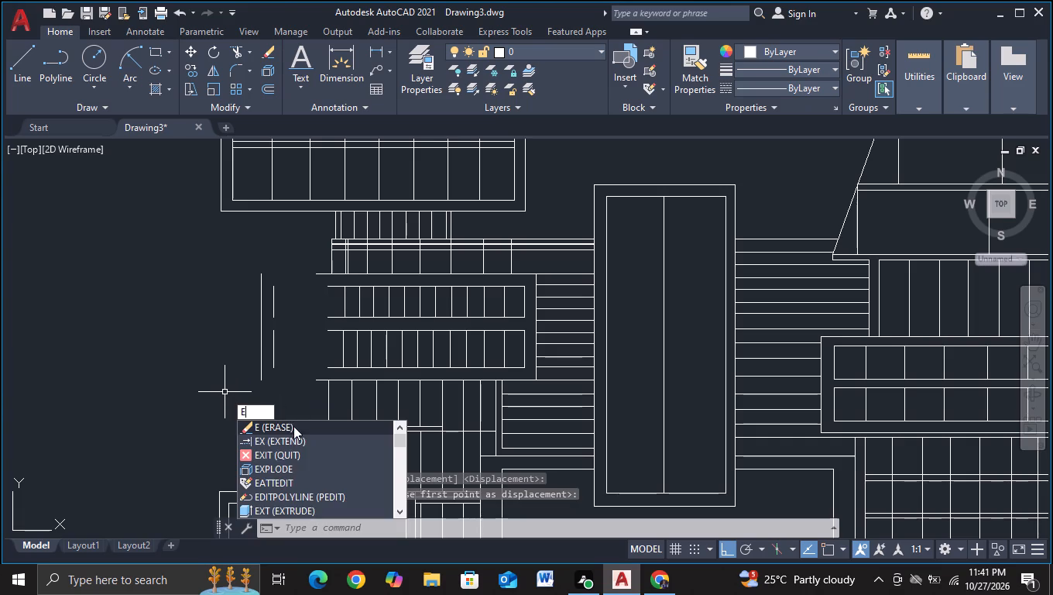
click(291, 439)
click(322, 269)
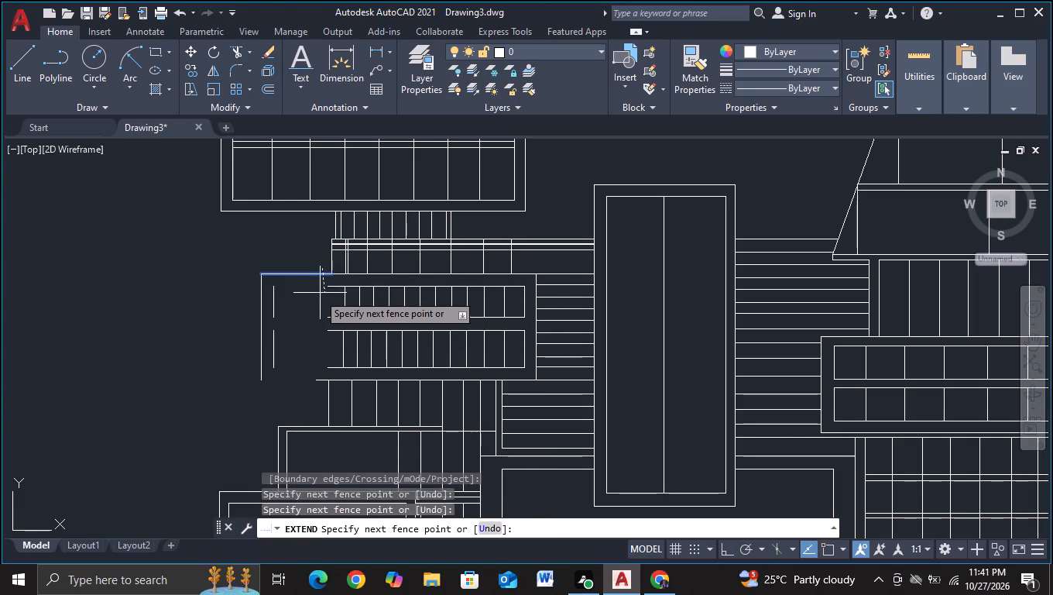
click(314, 294)
click(326, 280)
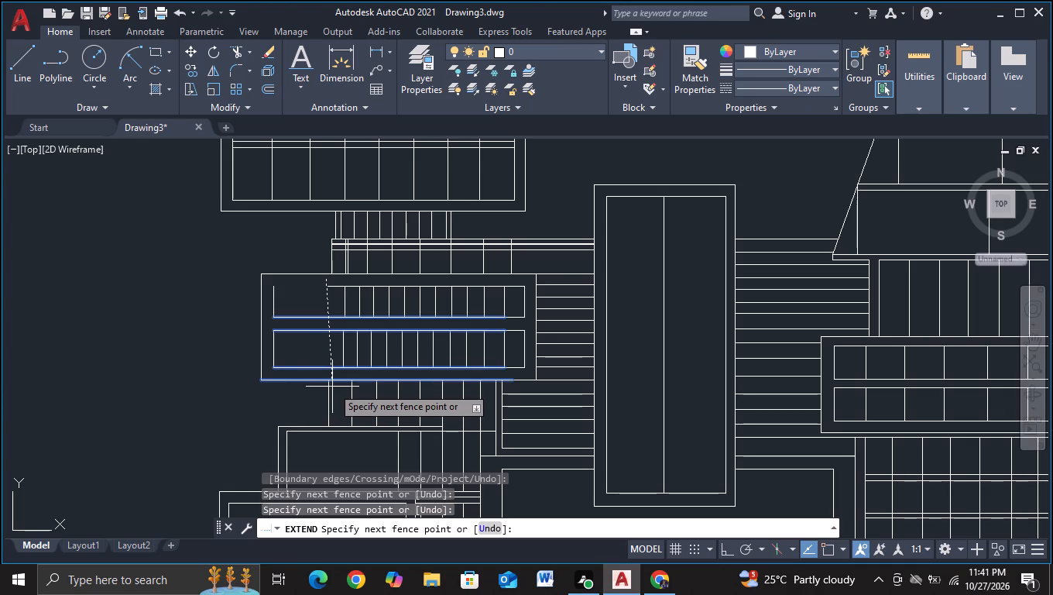
click(332, 387)
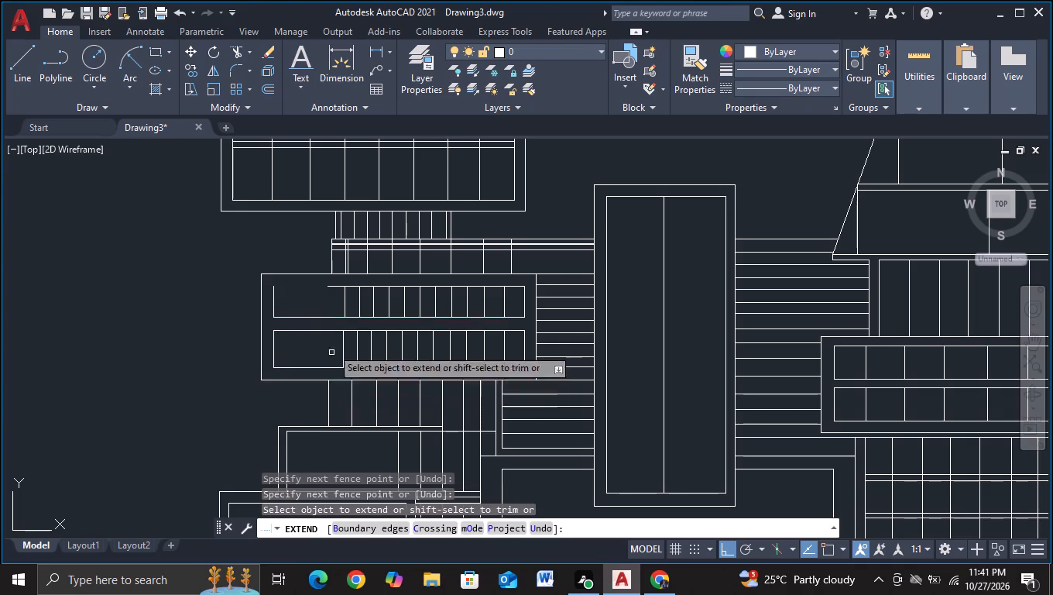
click(328, 287)
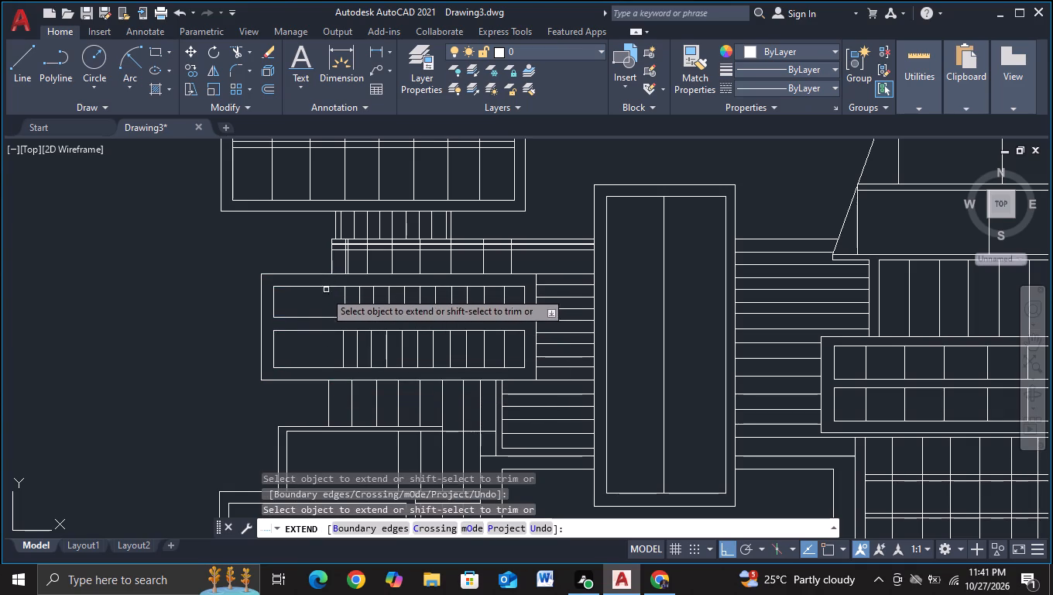
key(Escape)
Move the left end lines of the two narrow connecting bands between the window blocks about 11.8 units left.
scroll(195, 390, down, 1)
middle_drag(195, 390, 192, 424)
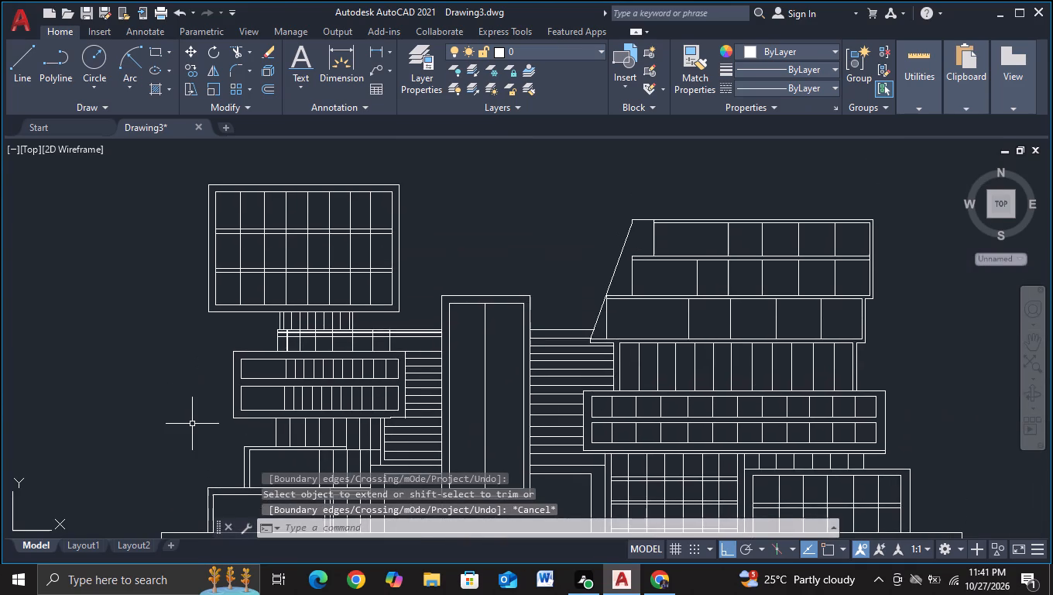
middle_drag(192, 424, 199, 384)
scroll(209, 359, up, 1)
middle_drag(213, 349, 147, 433)
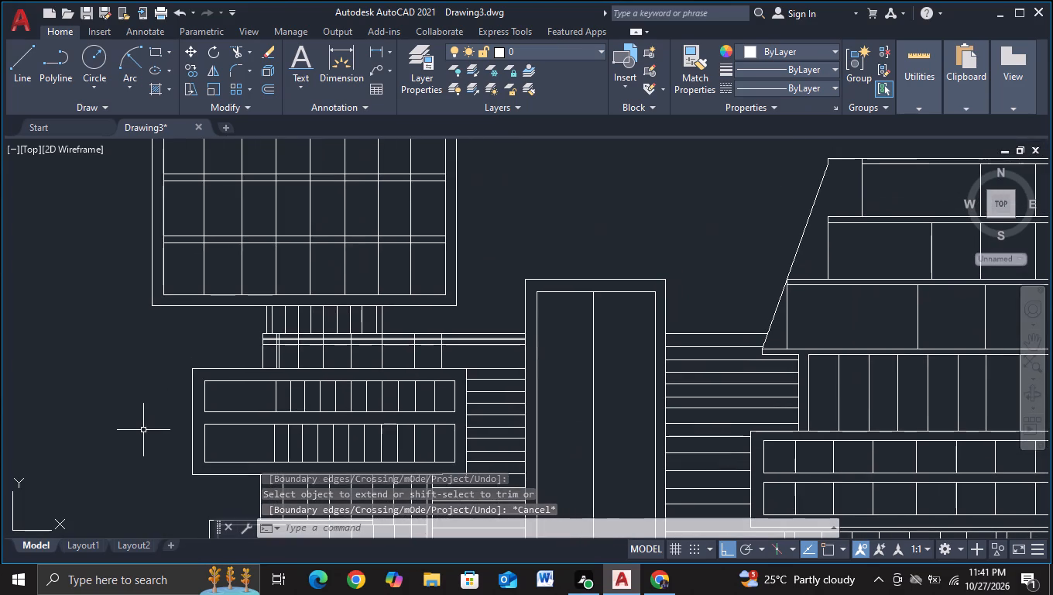
middle_drag(158, 387, 146, 412)
scroll(146, 412, up, 1)
middle_drag(173, 382, 140, 404)
scroll(139, 404, up, 1)
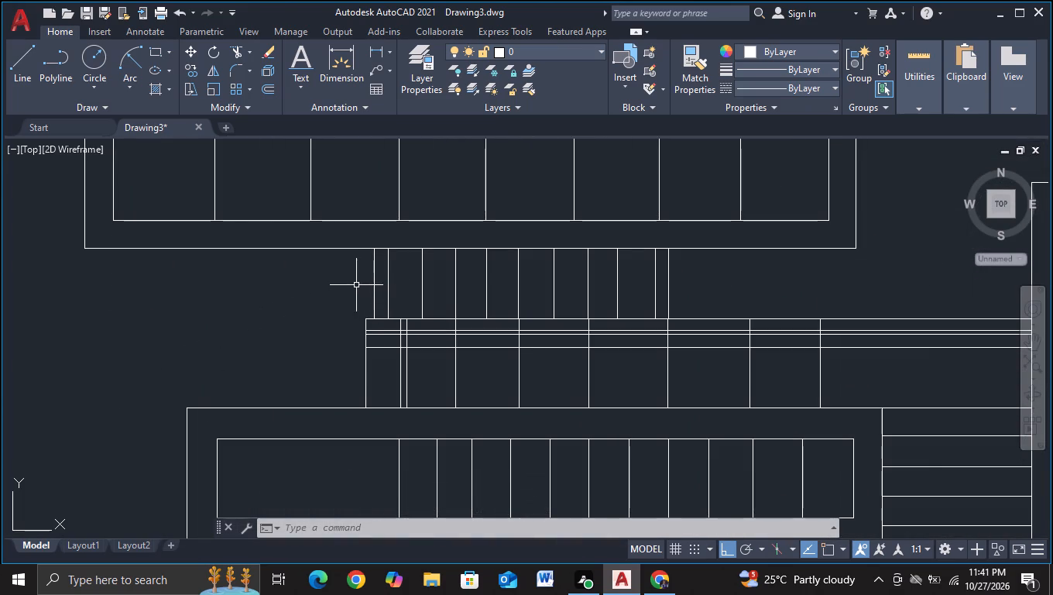
click(355, 240)
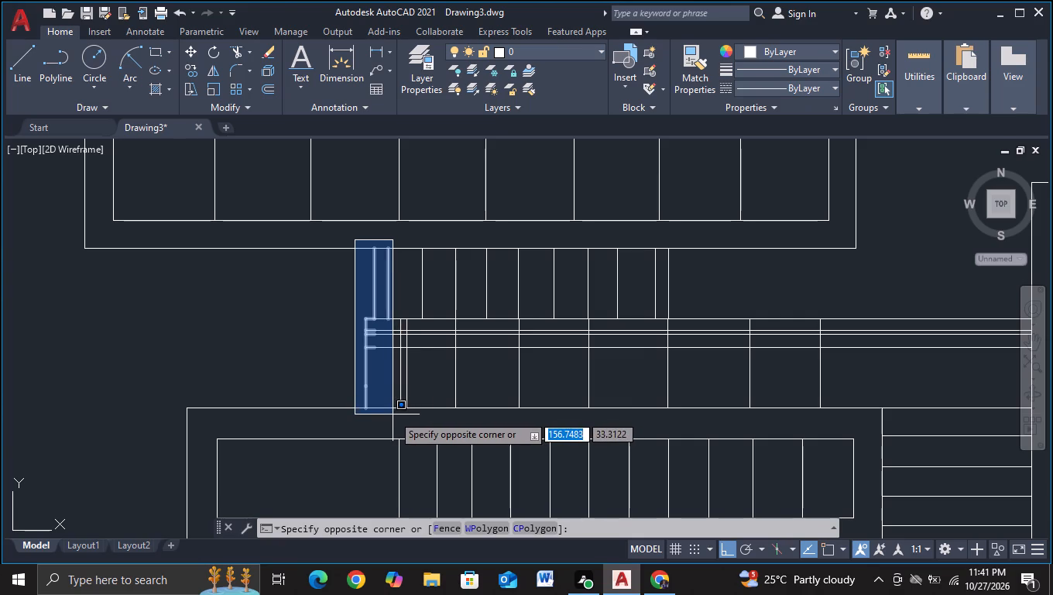
click(393, 414)
key(m)
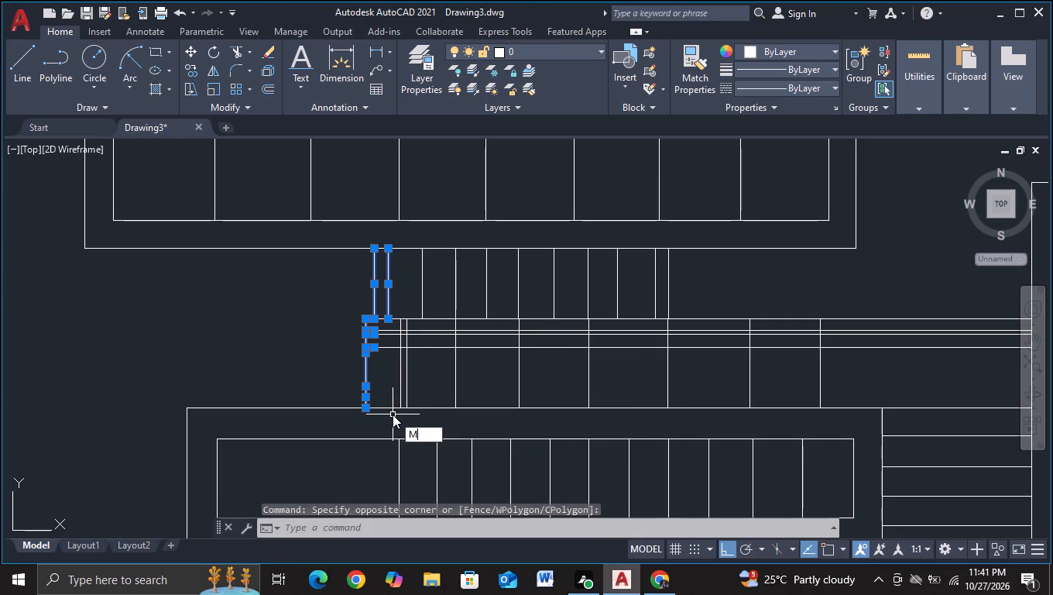
click(442, 446)
click(476, 390)
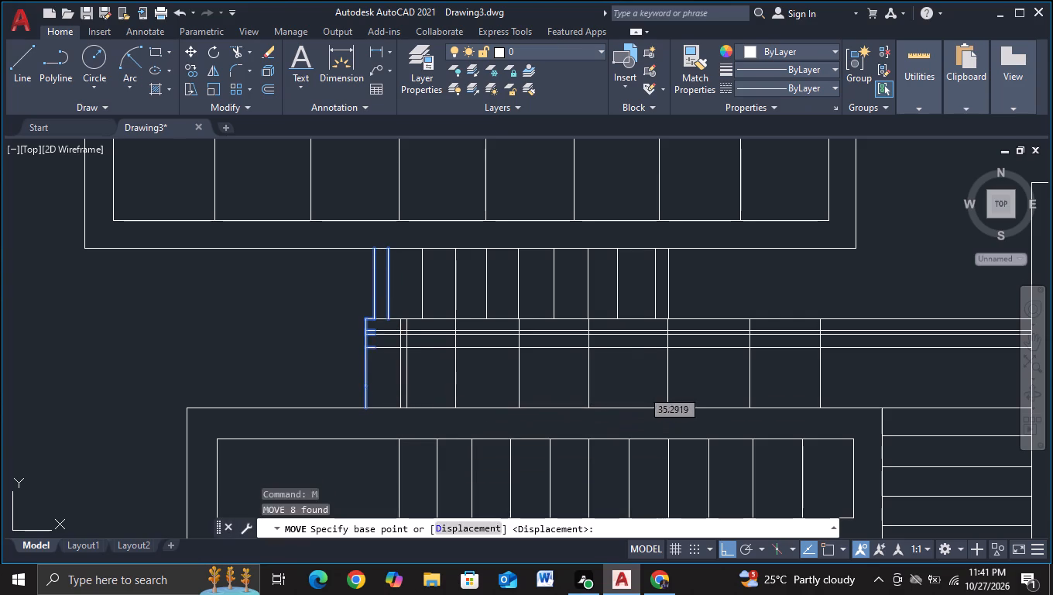
click(329, 399)
key(Escape)
Extend the lower connecting band's horizontal lines left to meet its relocated end lines.
key(e)
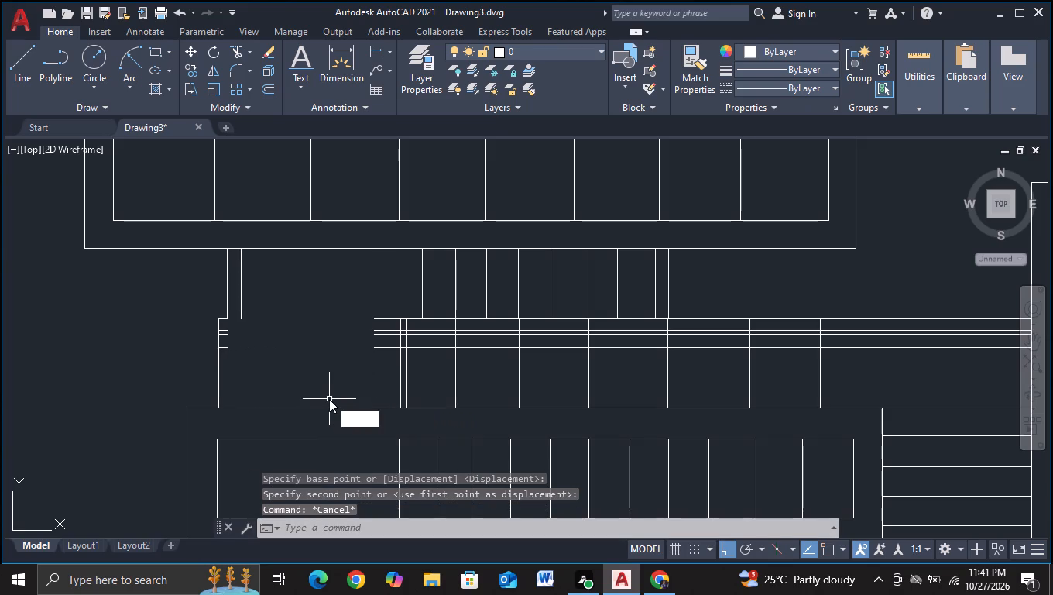
click(384, 449)
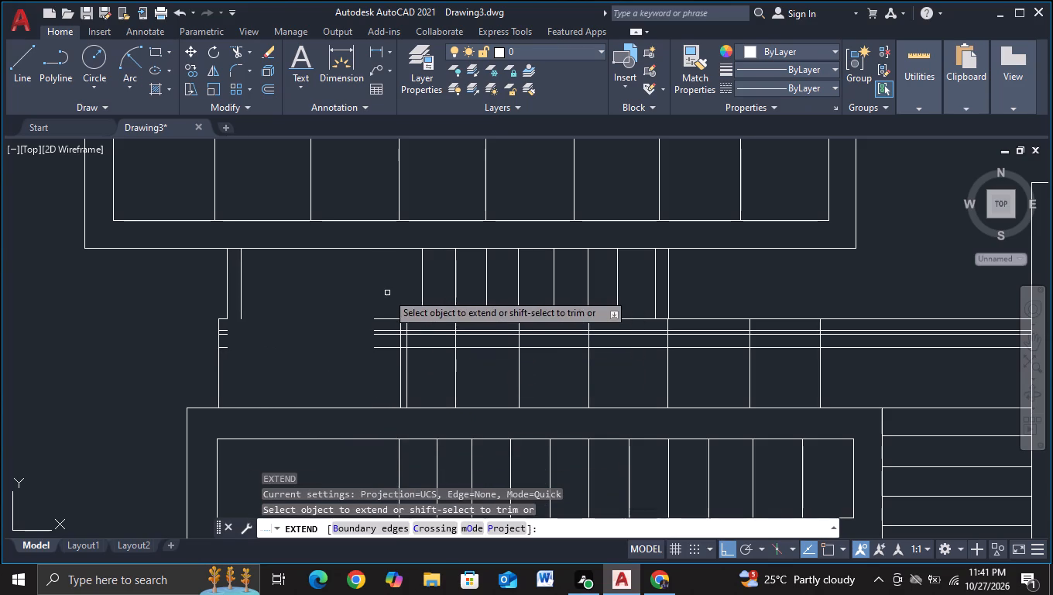
click(387, 293)
click(378, 375)
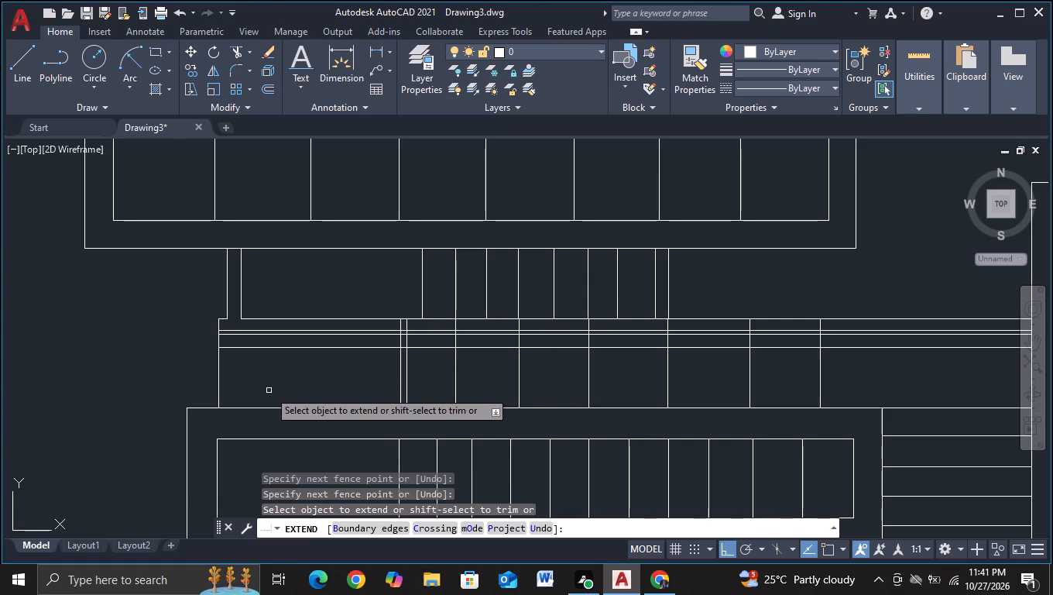
key(Escape)
scroll(286, 393, down, 1)
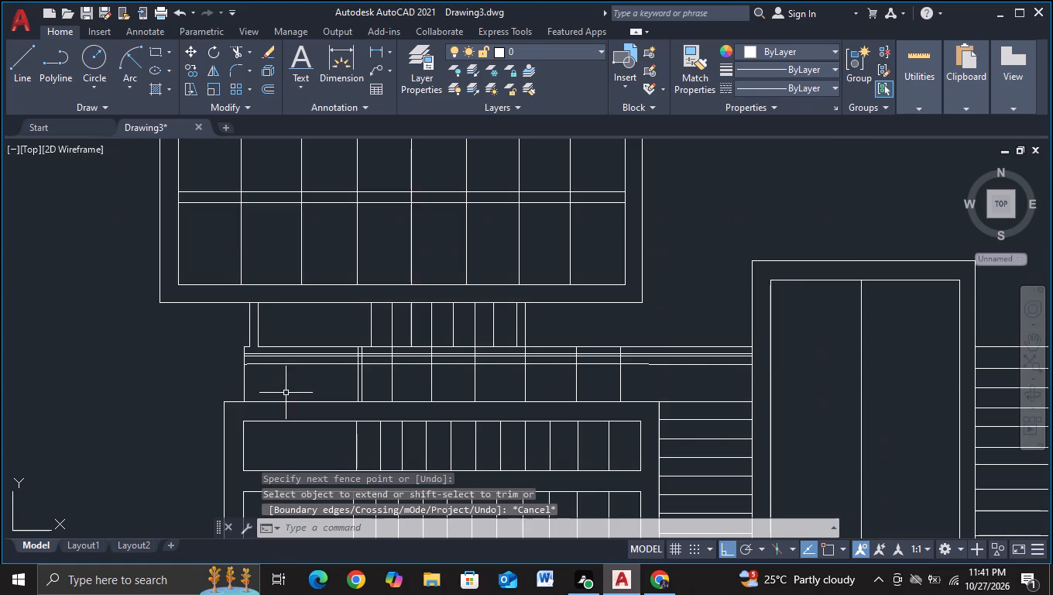
scroll(167, 382, down, 2)
middle_drag(167, 382, 250, 291)
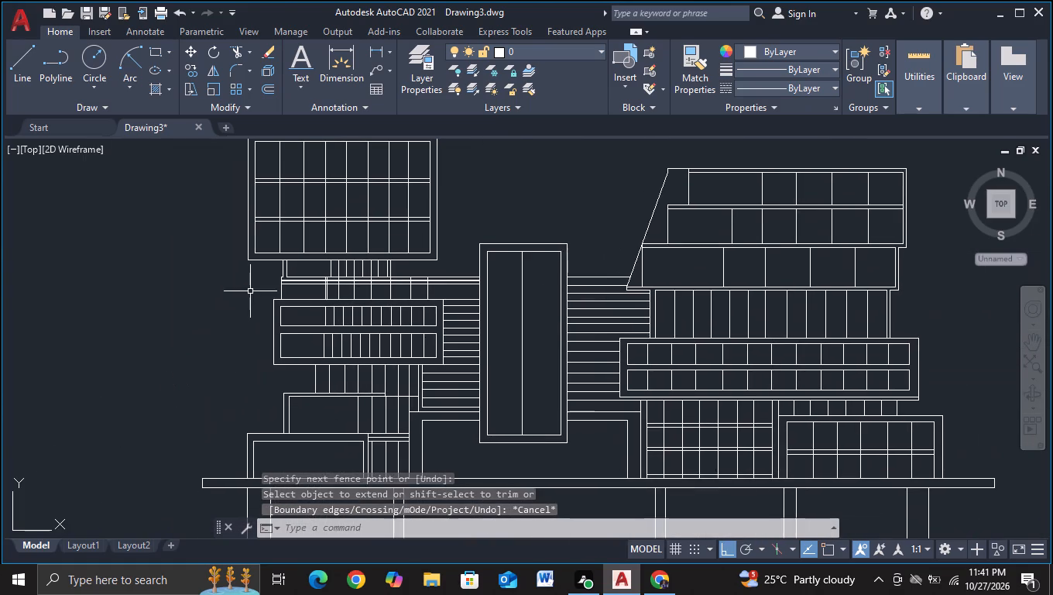
Move the outer and inner left edges of the small block below the two-row window block horizontally to the left.
middle_drag(250, 291, 269, 276)
scroll(269, 291, up, 1)
scroll(269, 332, down, 1)
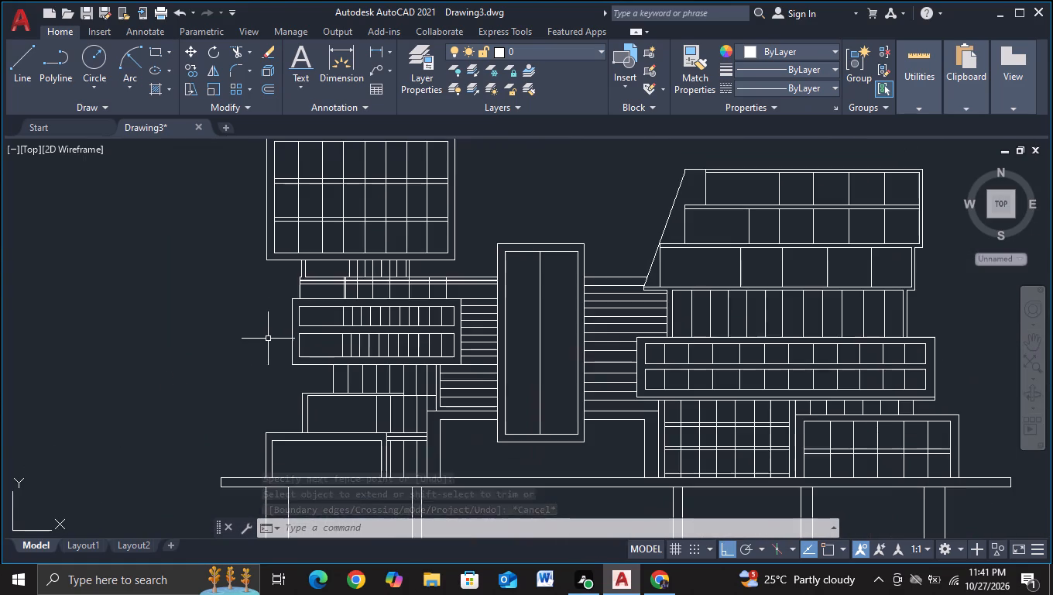
middle_drag(263, 355, 266, 287)
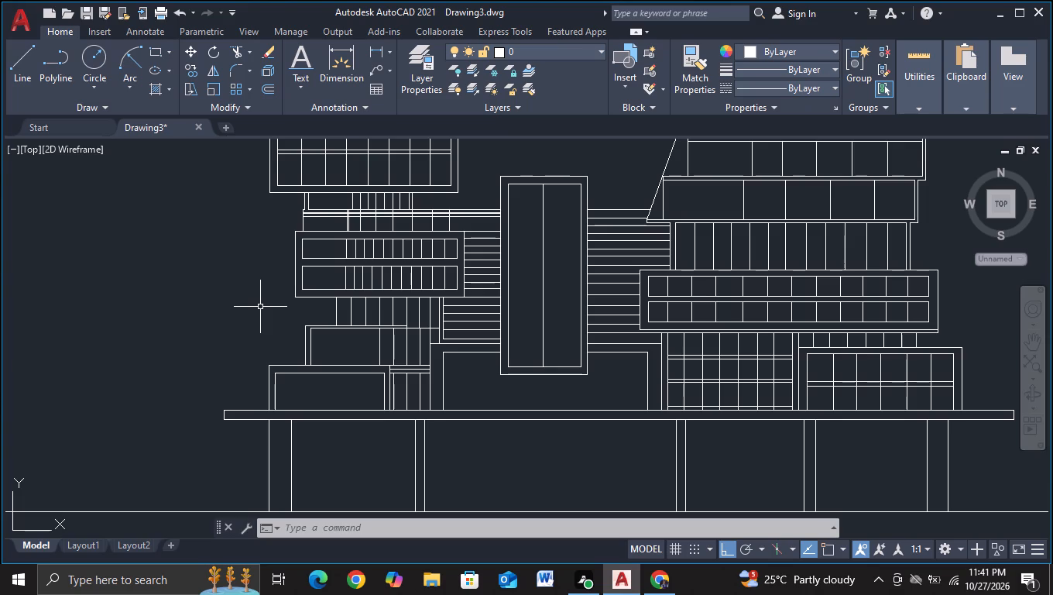
scroll(272, 318, up, 1)
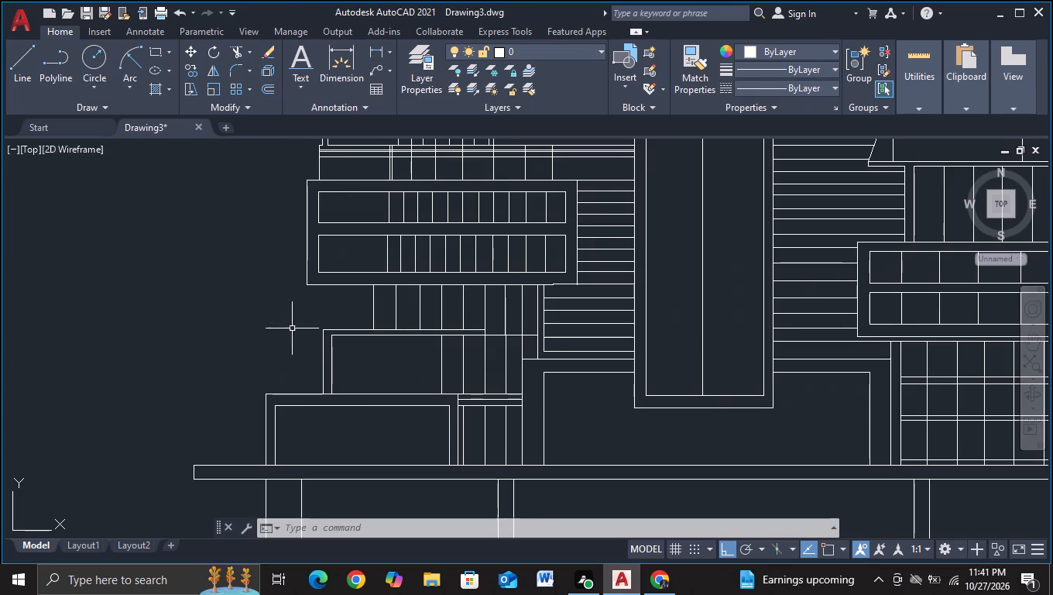
click(311, 312)
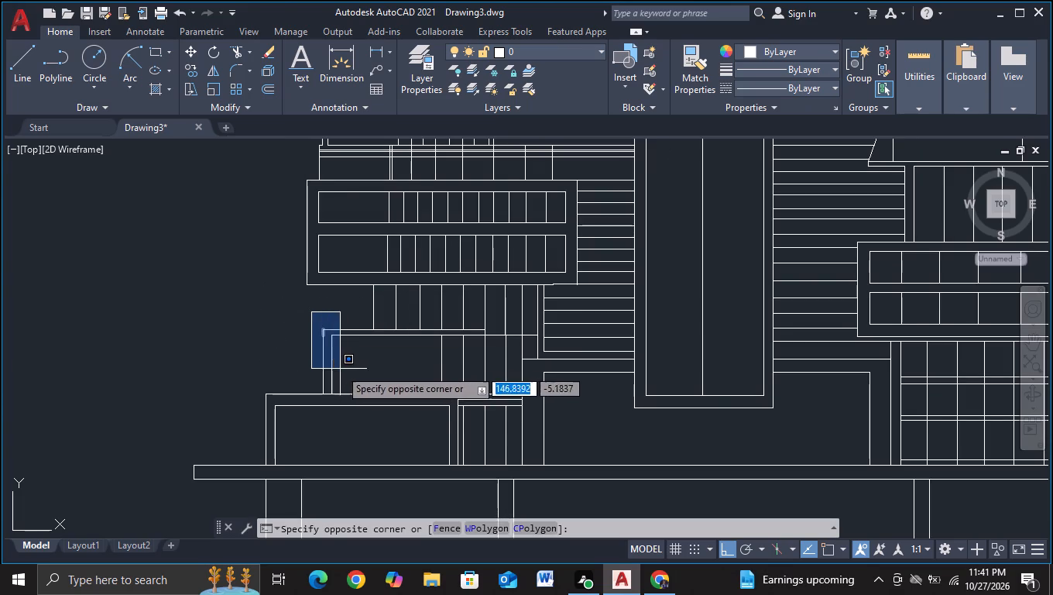
click(347, 396)
key(m)
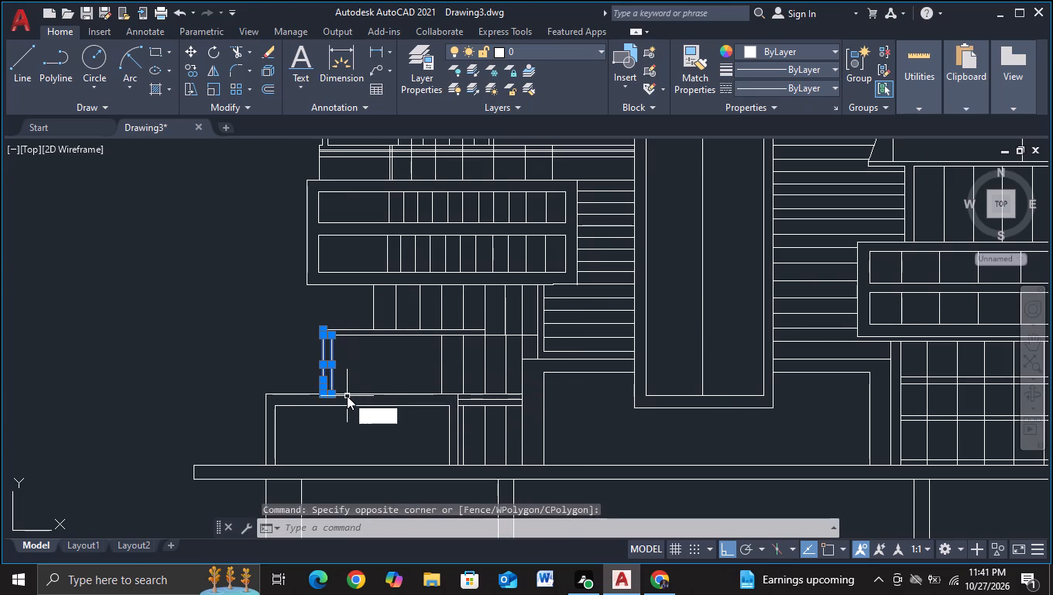
click(389, 431)
click(388, 377)
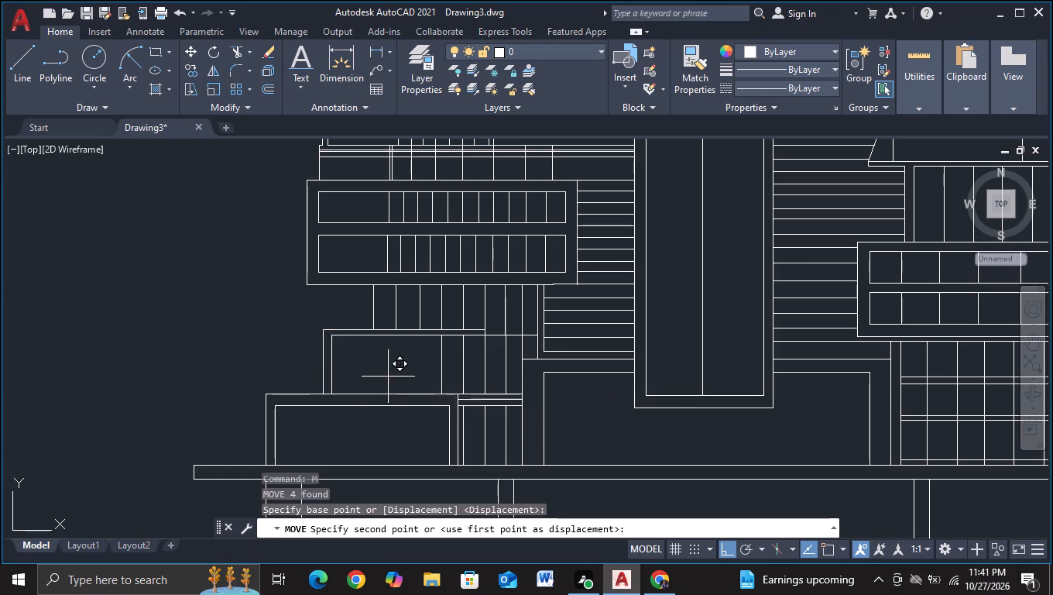
click(335, 377)
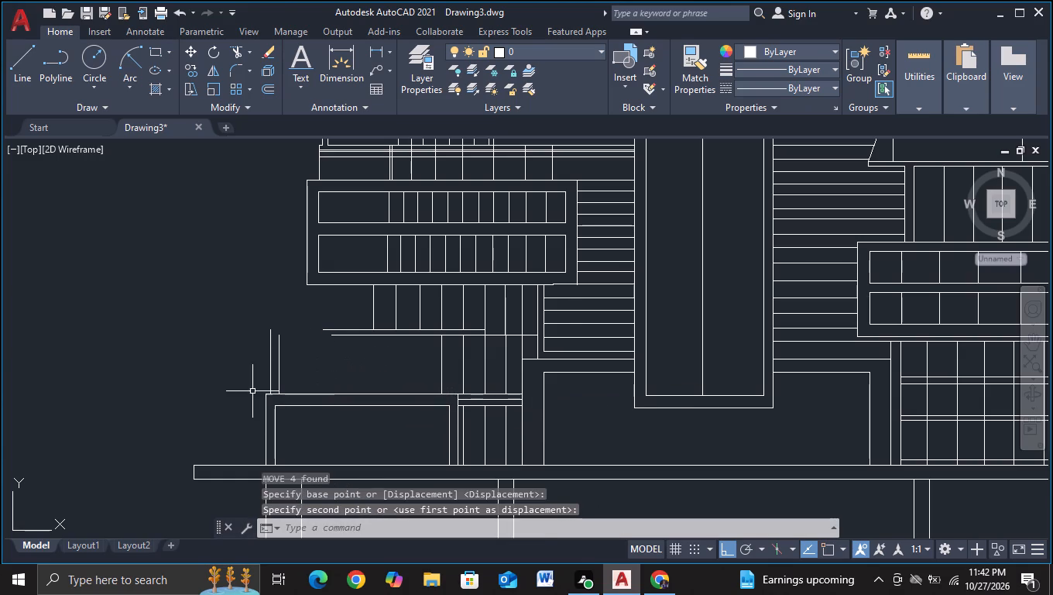
Move the outer and inner left edges of the bottom-left block resting on the slab about 12.1 units left.
click(252, 391)
click(294, 465)
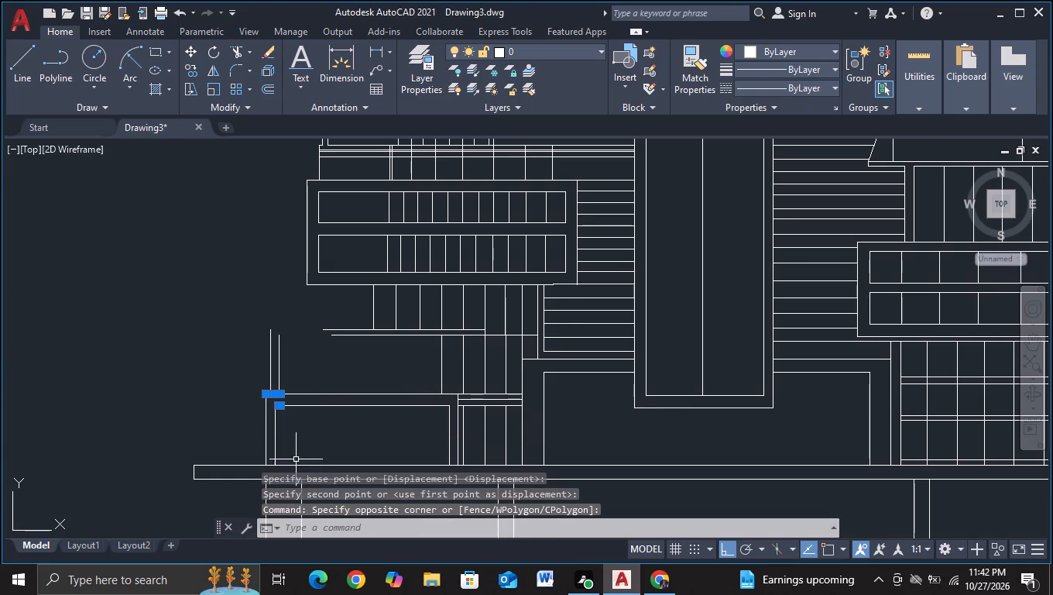
middle_drag(296, 458, 304, 394)
click(310, 381)
click(238, 380)
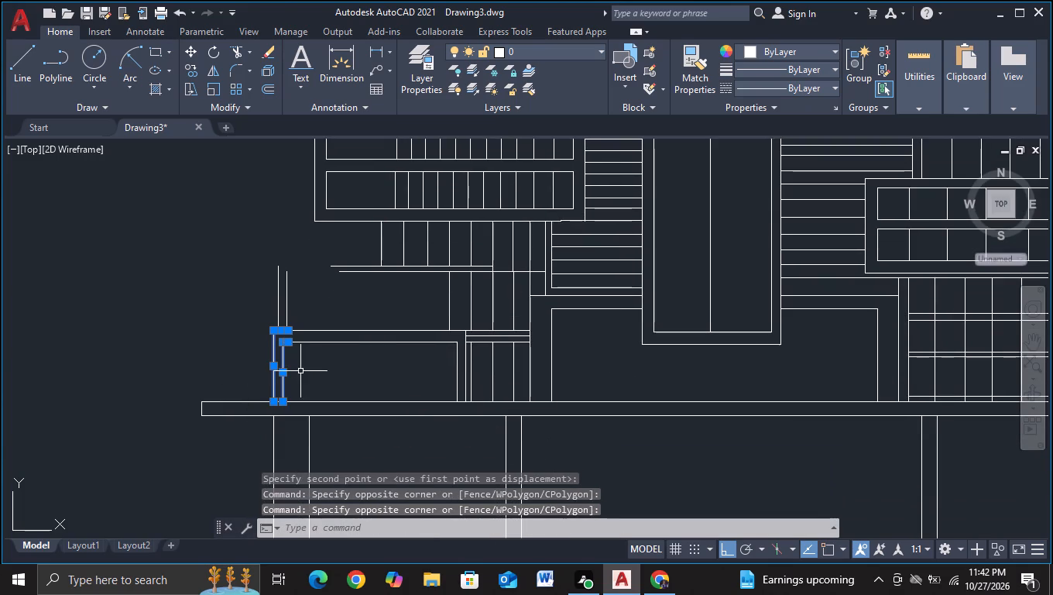
key(m)
click(348, 387)
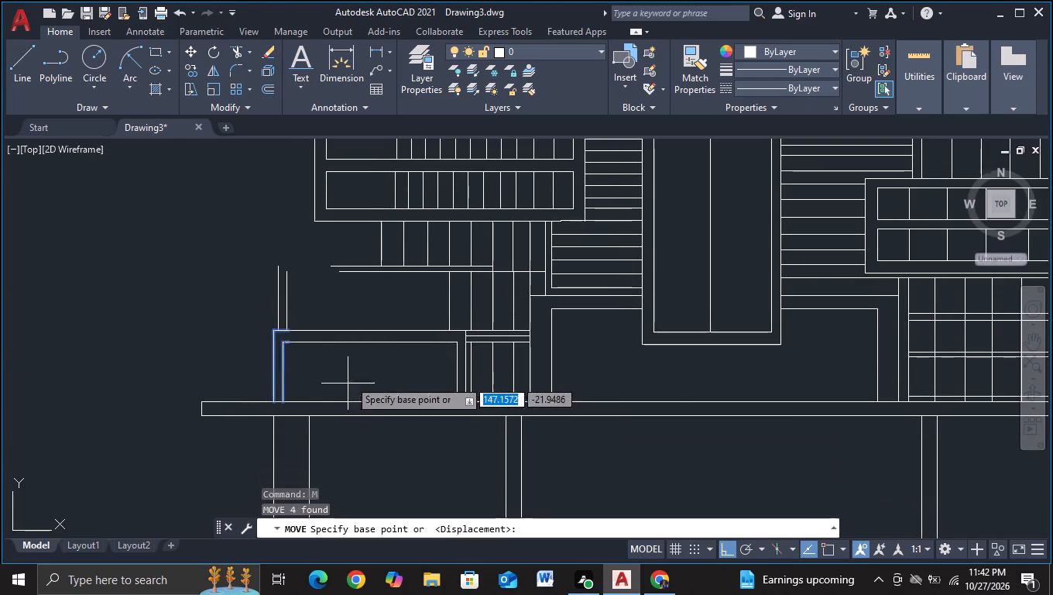
click(349, 371)
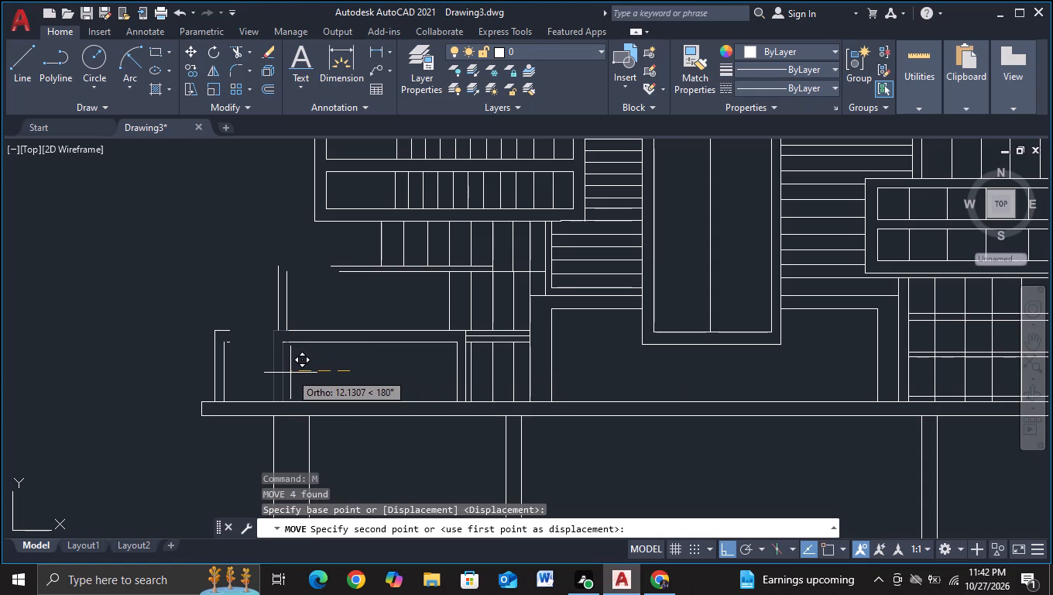
click(290, 373)
key(Escape)
Extend the horizontal top lines of the two lower-left blocks to meet their relocated left edges.
key(r)
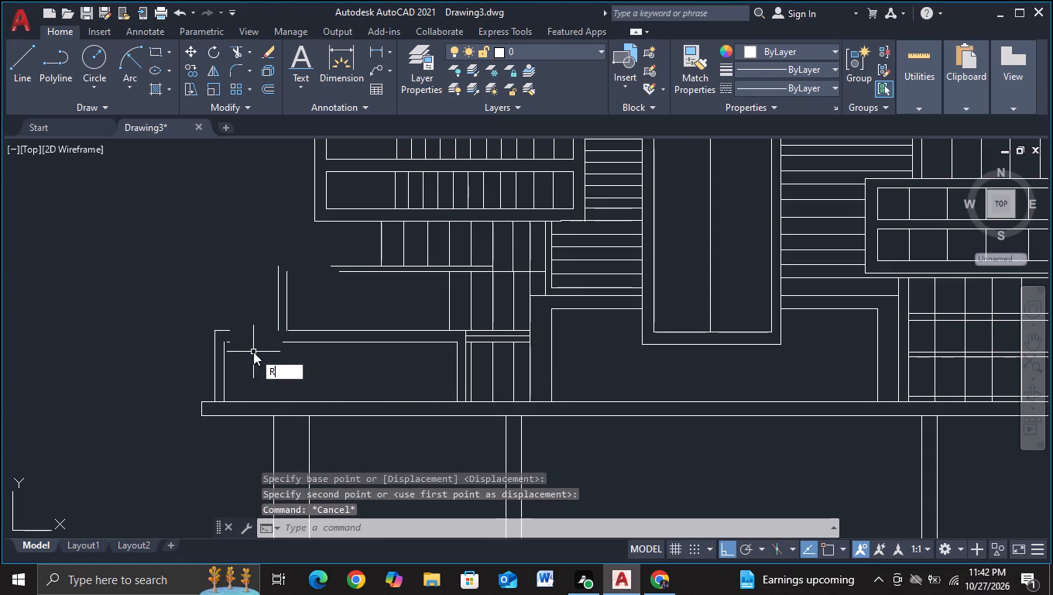
key(BackSpace)
key(BackSpace)
key(e)
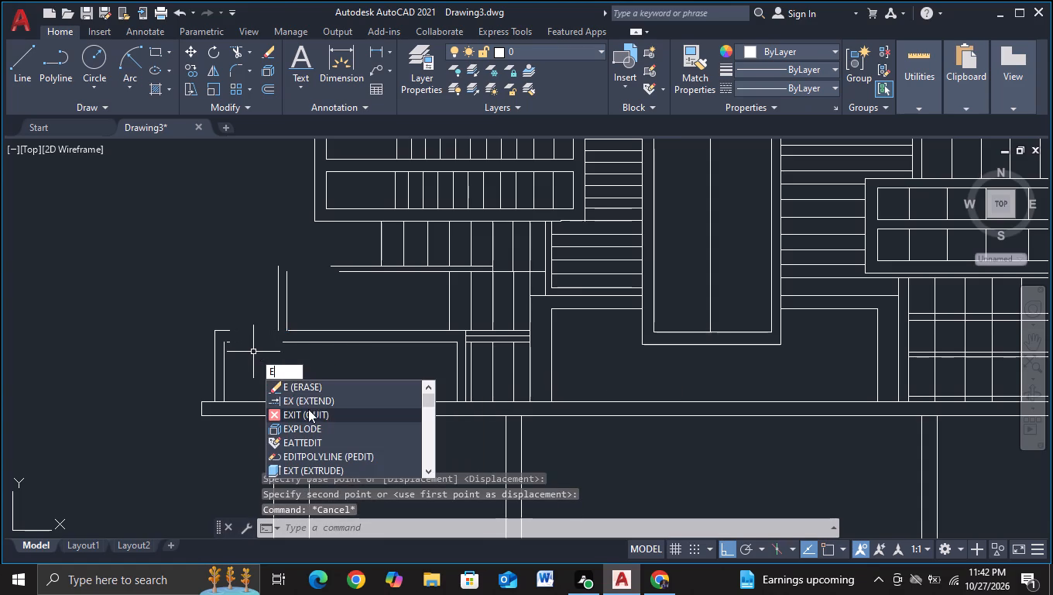
click(317, 404)
click(358, 253)
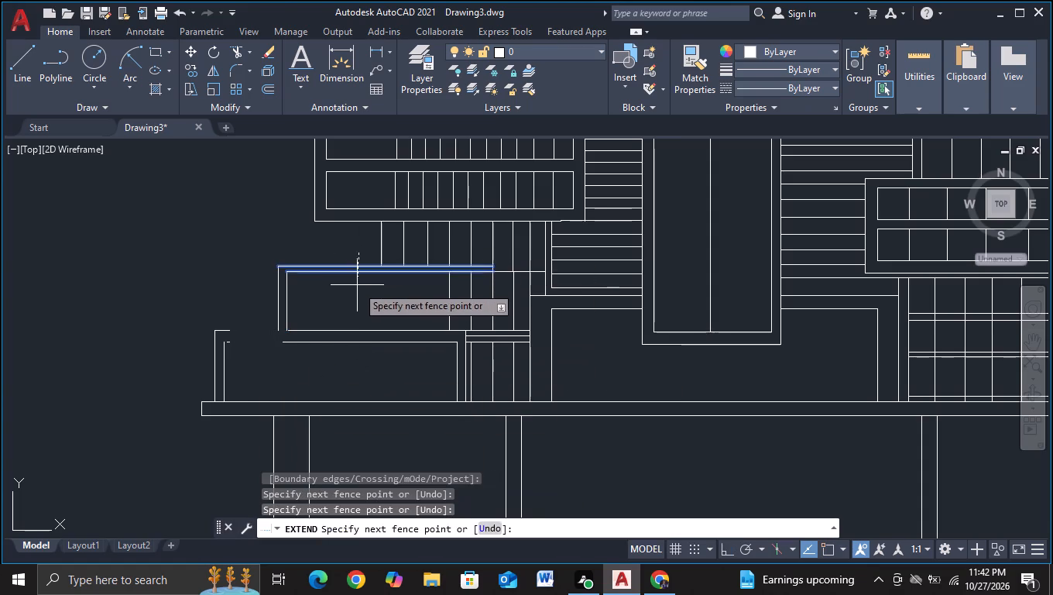
click(357, 288)
click(318, 341)
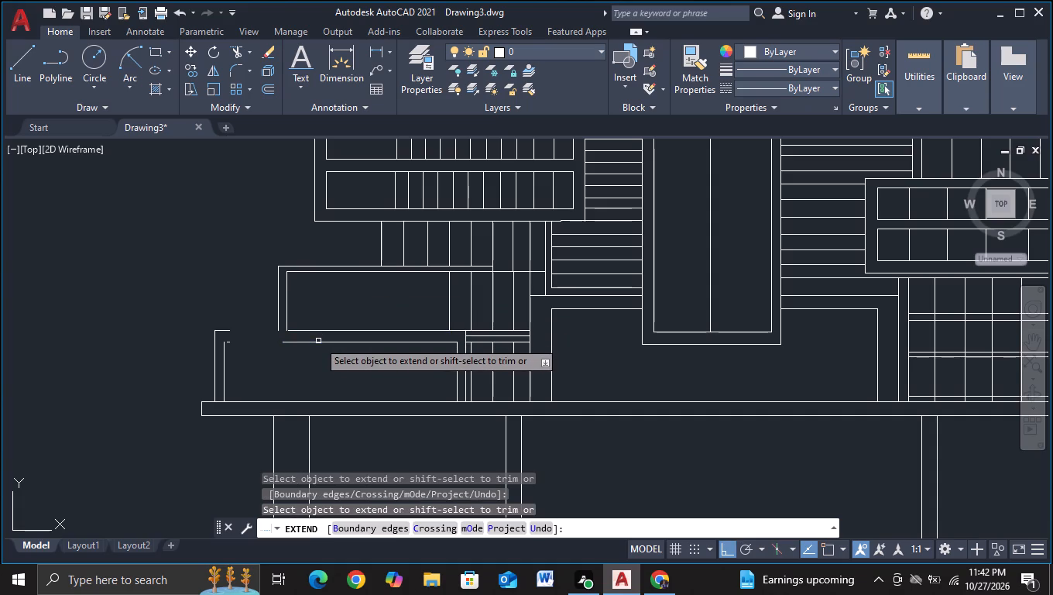
click(286, 342)
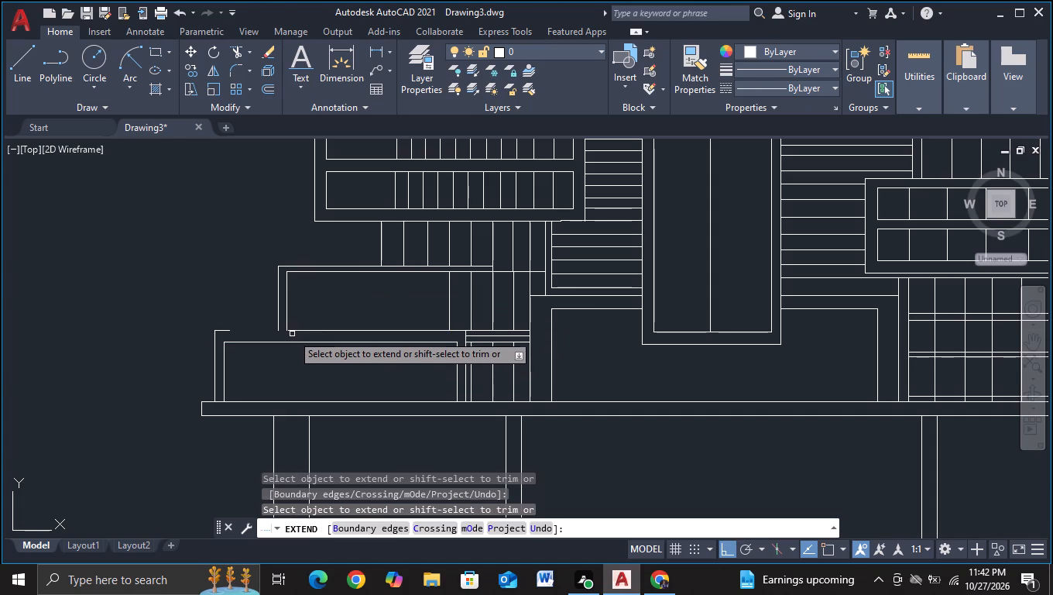
click(305, 331)
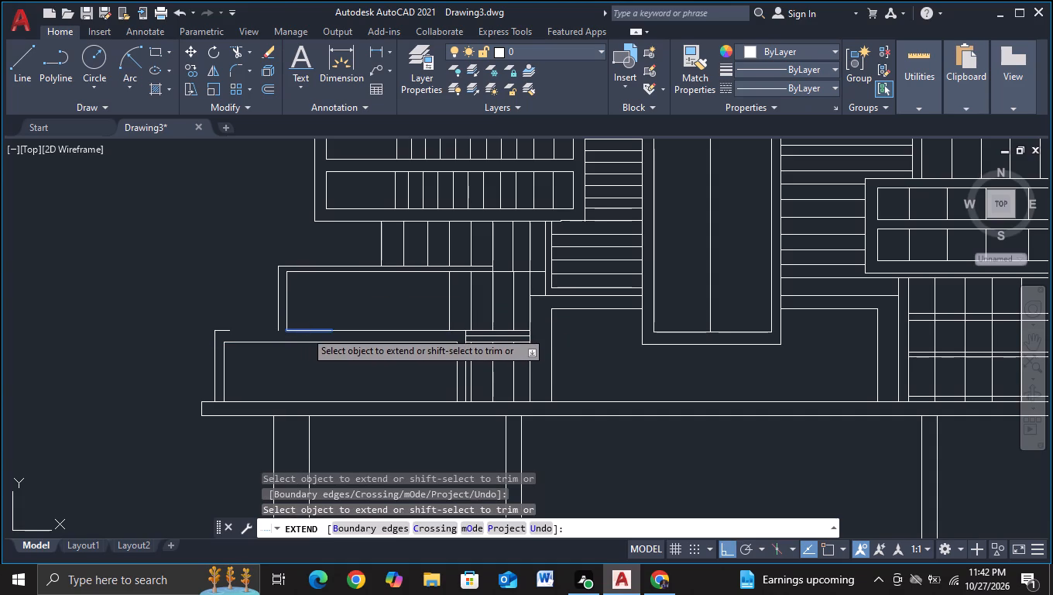
double_click(302, 331)
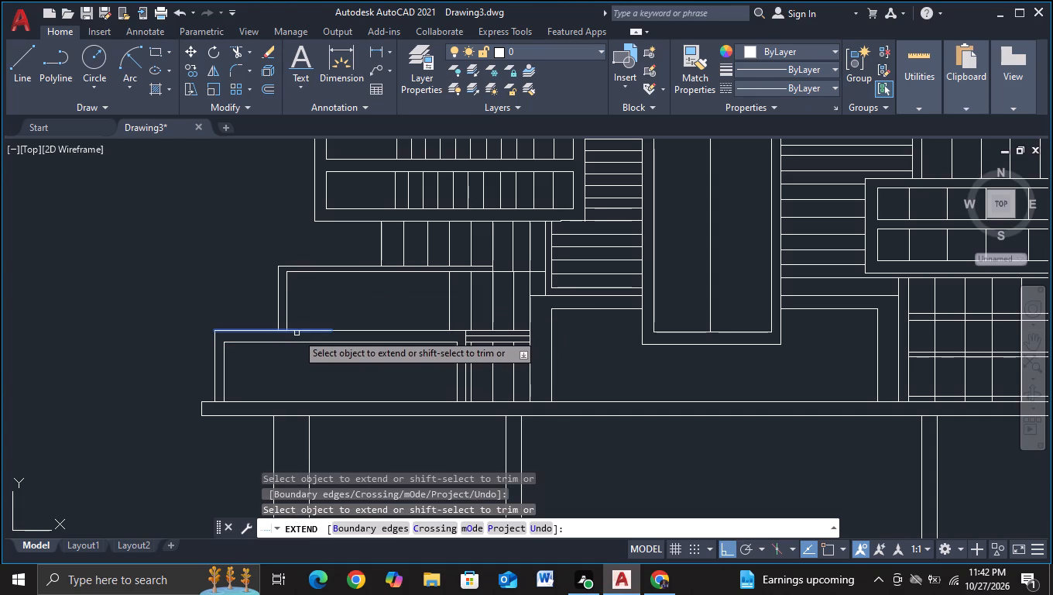
click(289, 330)
key(Escape)
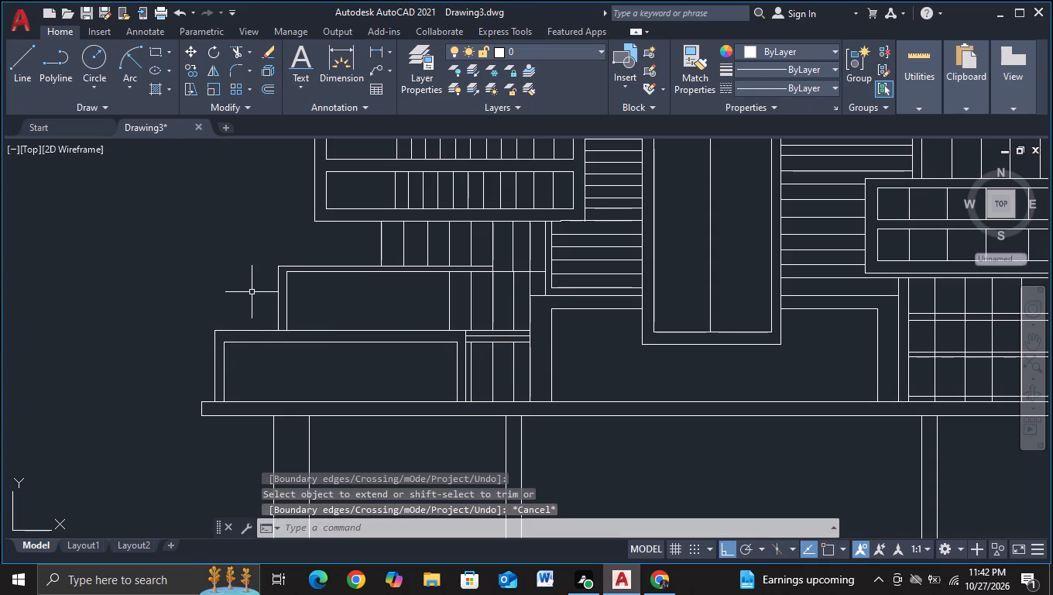
With object snap on, draw lines from the base slab's left end to lengthen the slab outward beyond the bottom-left block.
scroll(251, 290, down, 2)
middle_drag(251, 290, 229, 352)
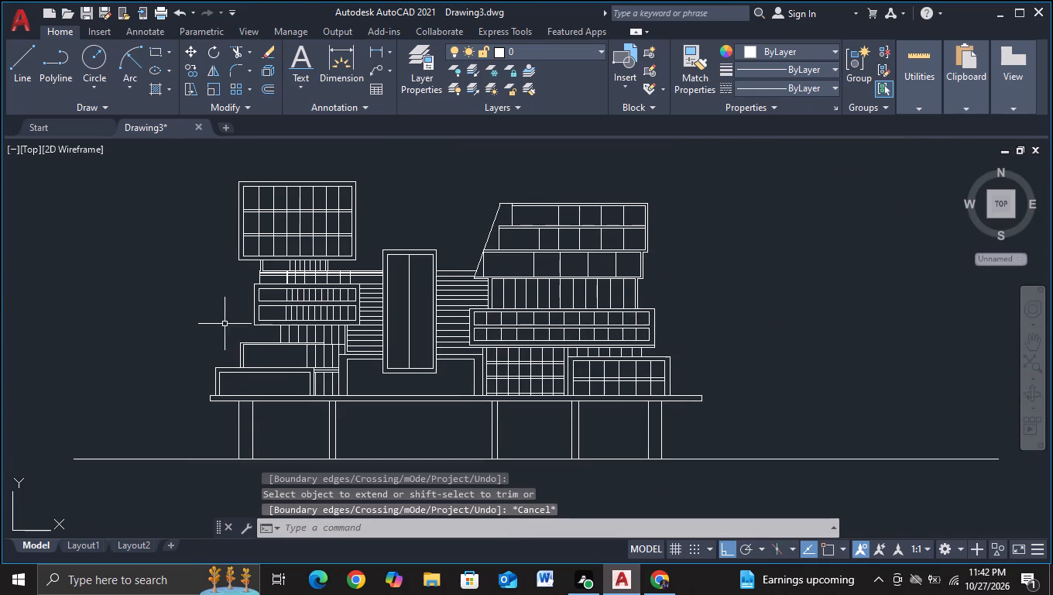
middle_drag(223, 325, 224, 276)
middle_drag(201, 439, 216, 392)
scroll(218, 400, up, 1)
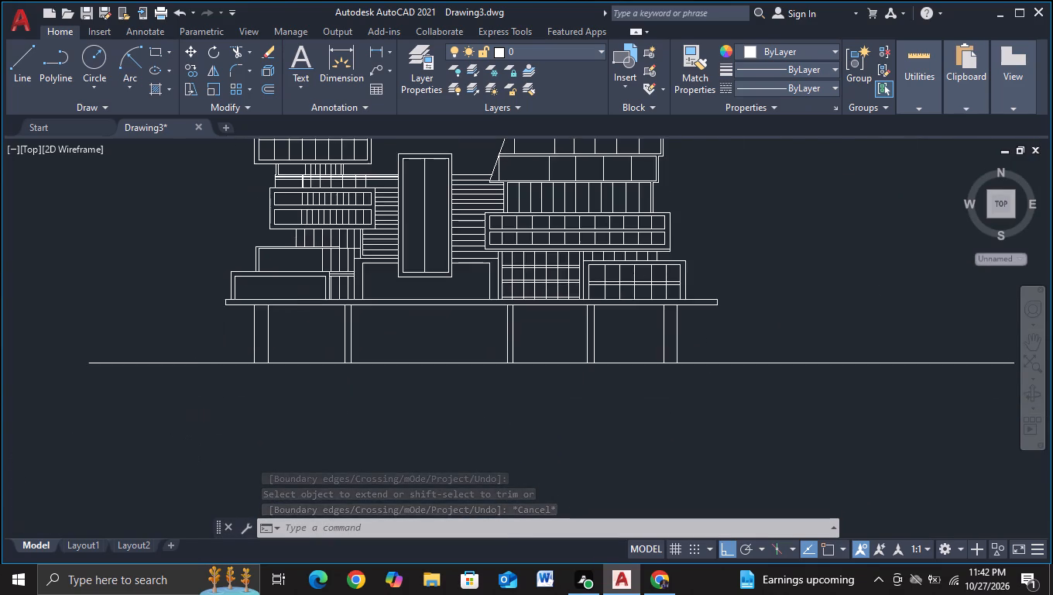
click(9, 71)
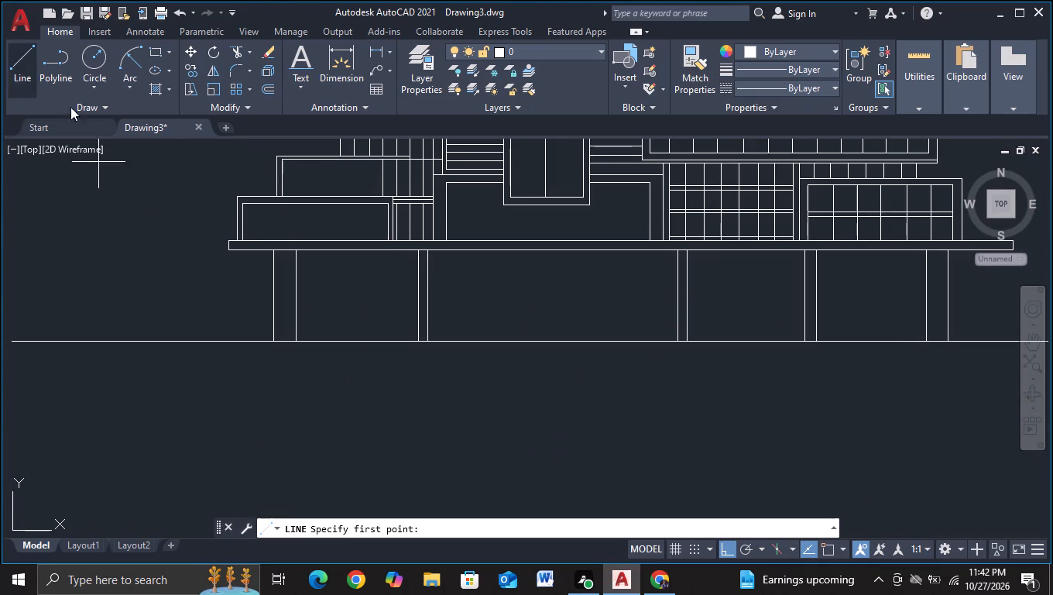
key(F3)
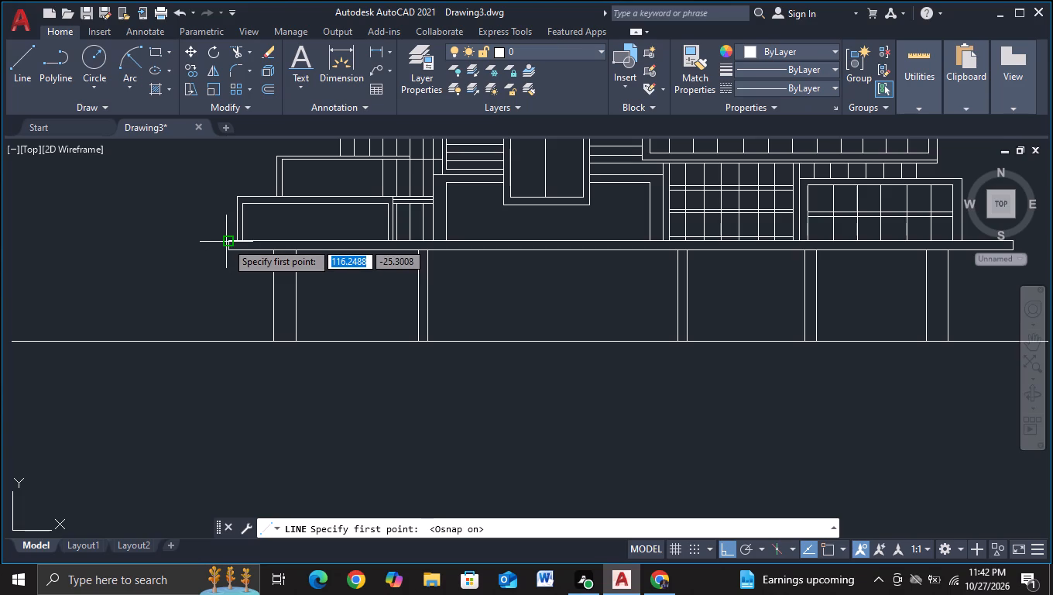
click(226, 242)
click(174, 242)
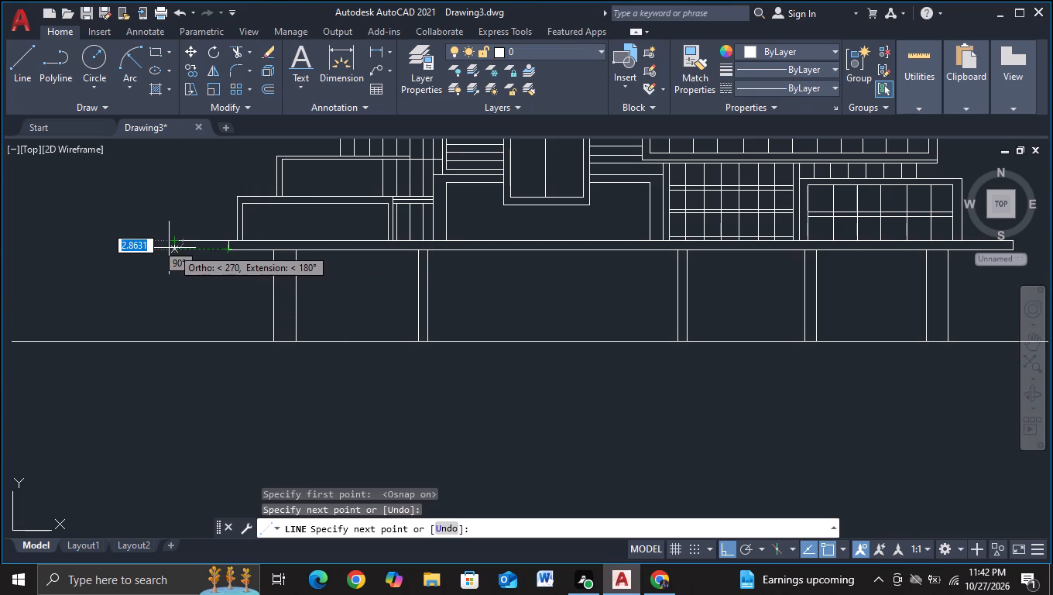
click(172, 250)
click(221, 250)
key(Escape)
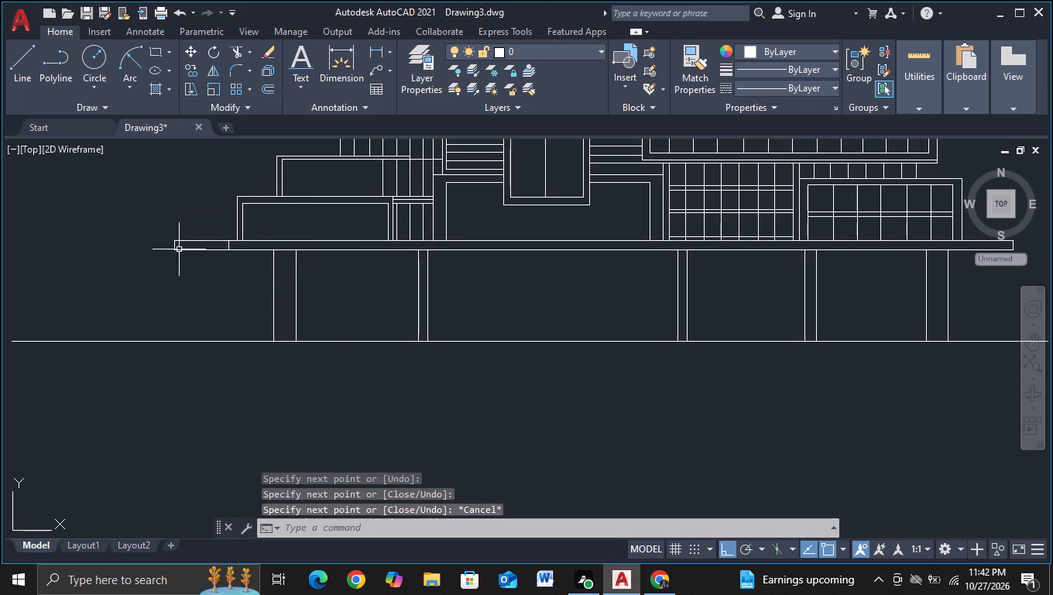
Trim away the slab's old left end line between the original slab and its new extension.
click(233, 55)
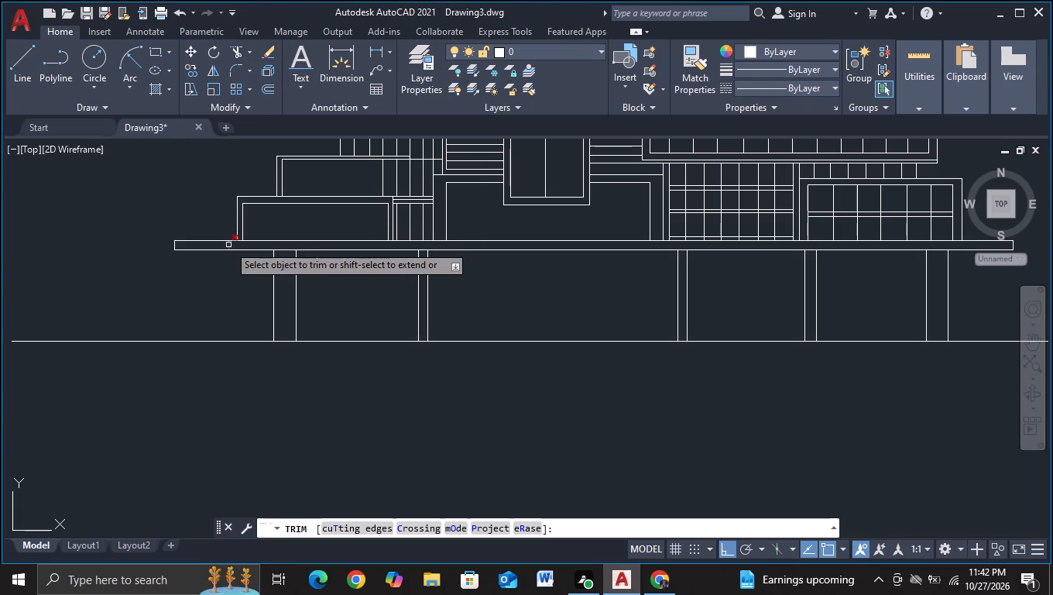
click(228, 245)
scroll(214, 283, down, 2)
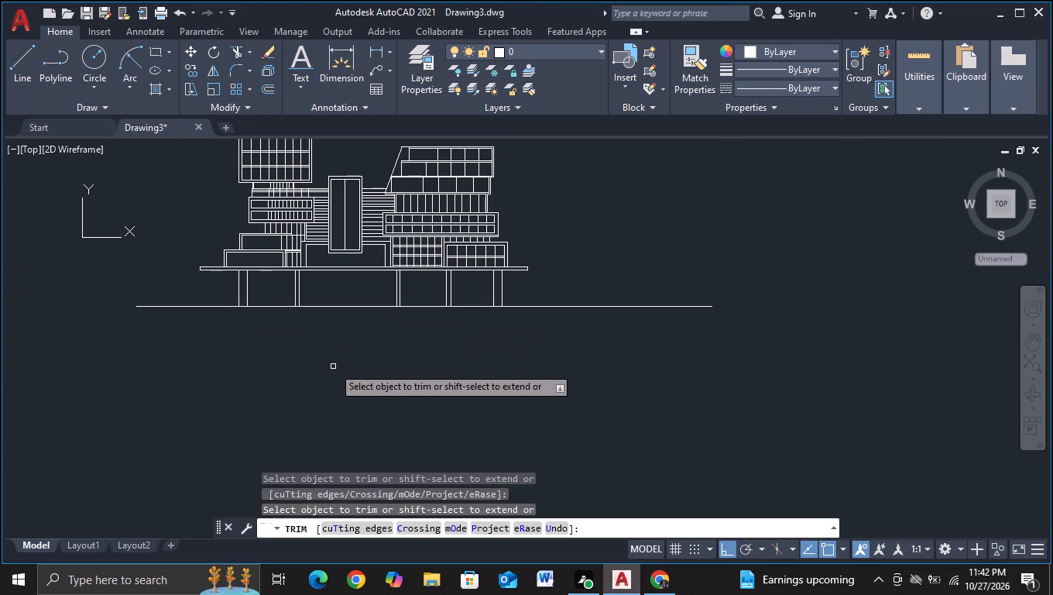
scroll(334, 370, down, 1)
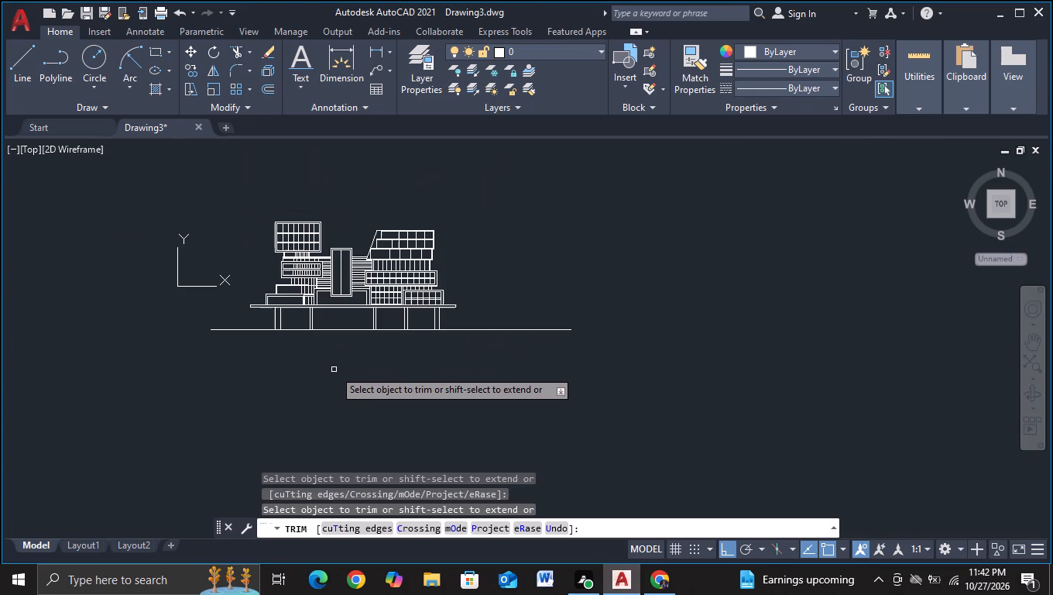
middle_drag(334, 370, 397, 354)
key(Escape)
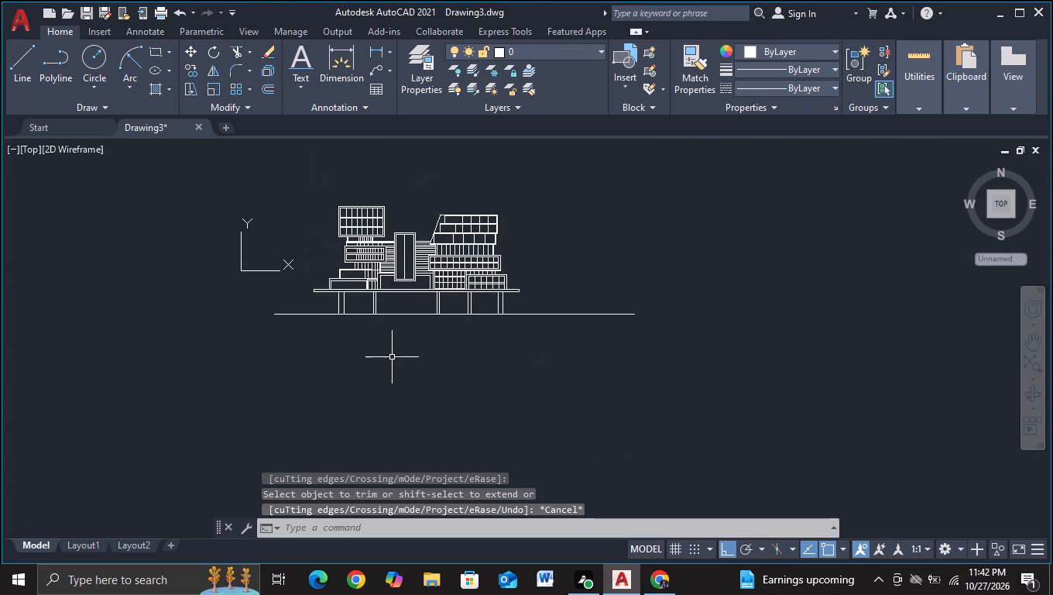
With object snap off, copy the leftmost thin vertical division beneath the upper-left block leftward four times, spaced about 3 units apart.
scroll(365, 366, up, 1)
middle_drag(358, 339, 354, 372)
scroll(309, 347, up, 1)
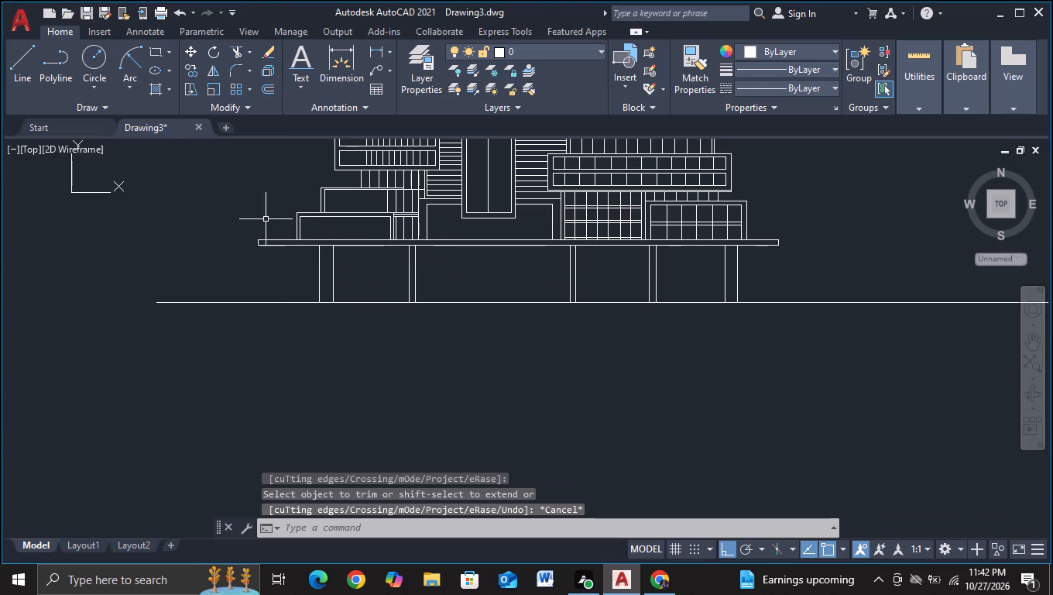
middle_drag(258, 192, 236, 361)
scroll(290, 280, up, 2)
middle_drag(290, 280, 148, 353)
scroll(145, 352, up, 2)
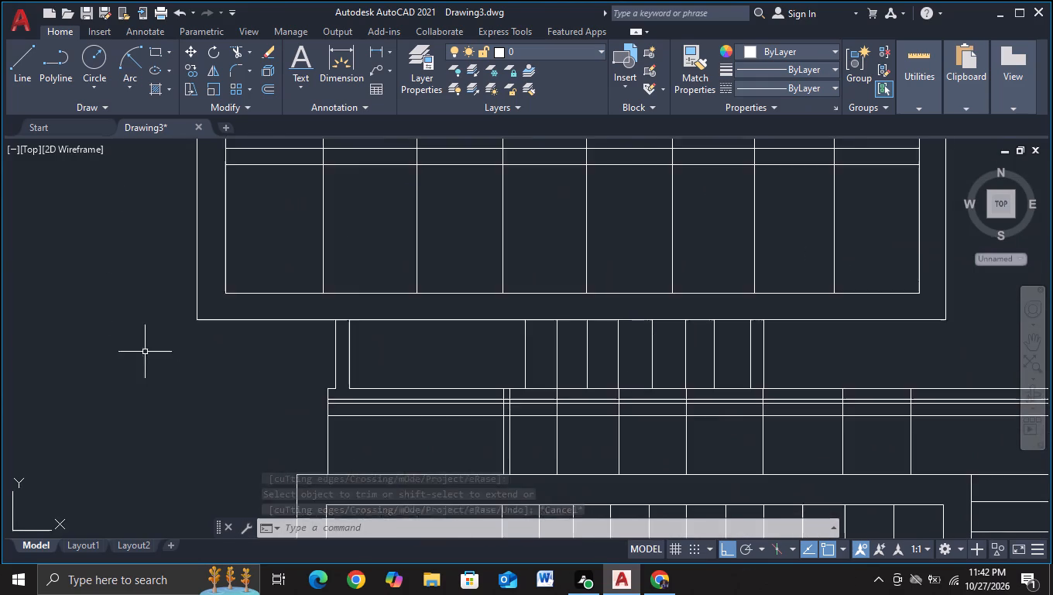
middle_drag(154, 353, 16, 333)
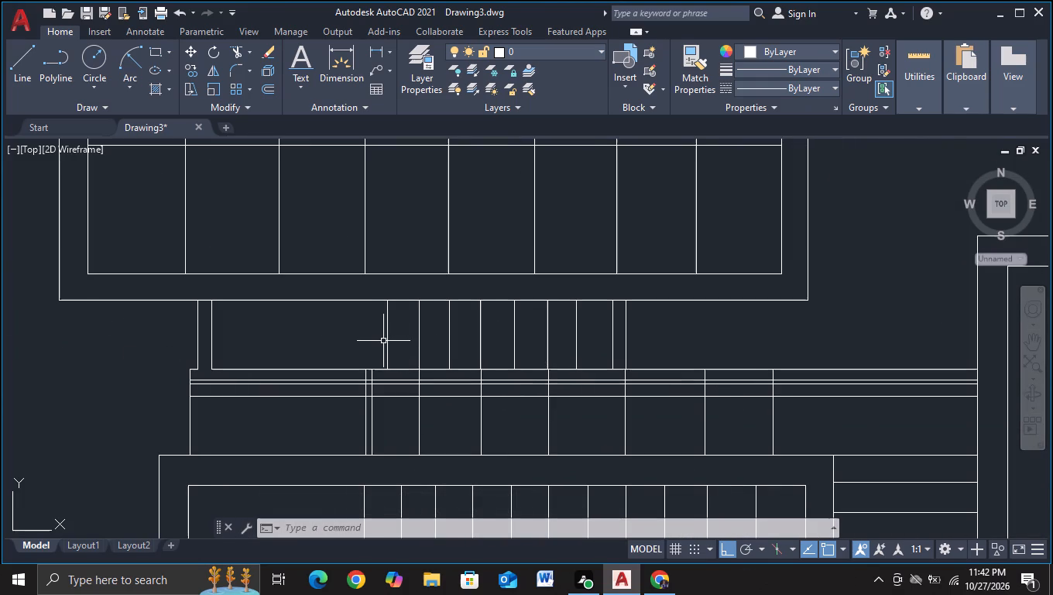
click(393, 332)
click(358, 343)
key(m)
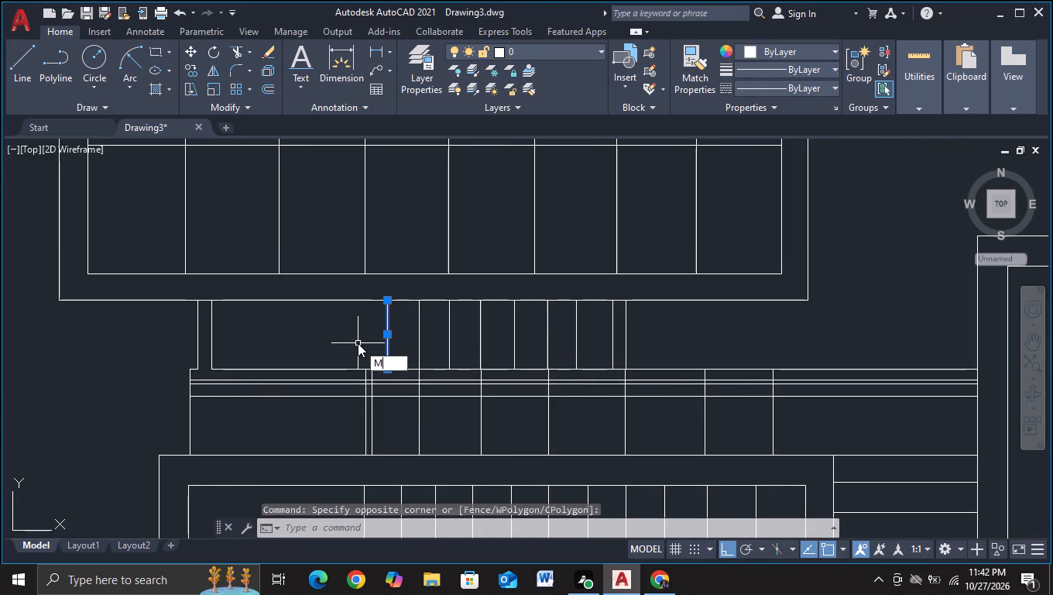
key(BackSpace)
key(c)
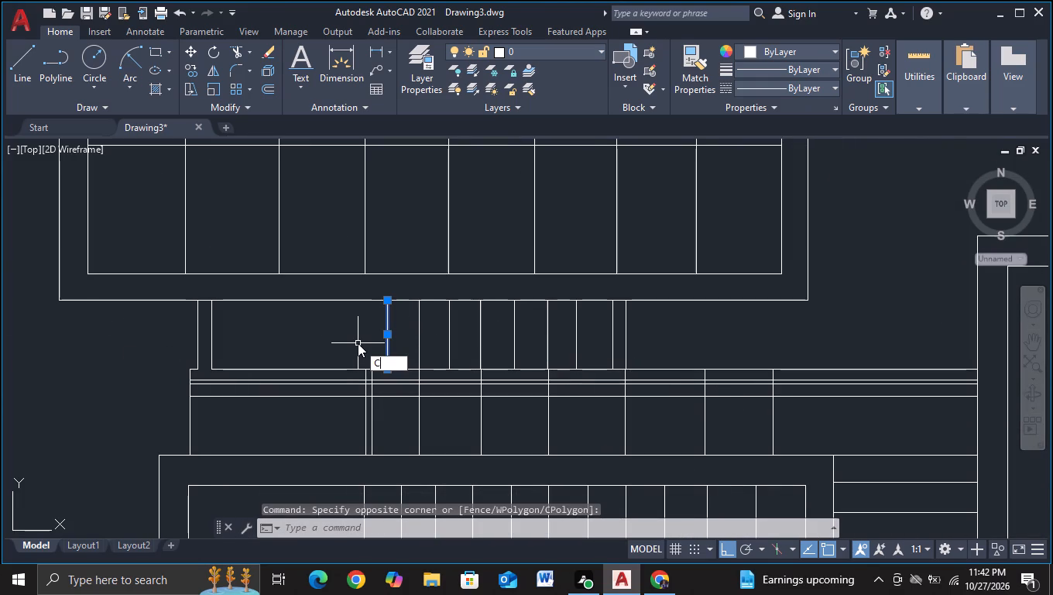
click(406, 392)
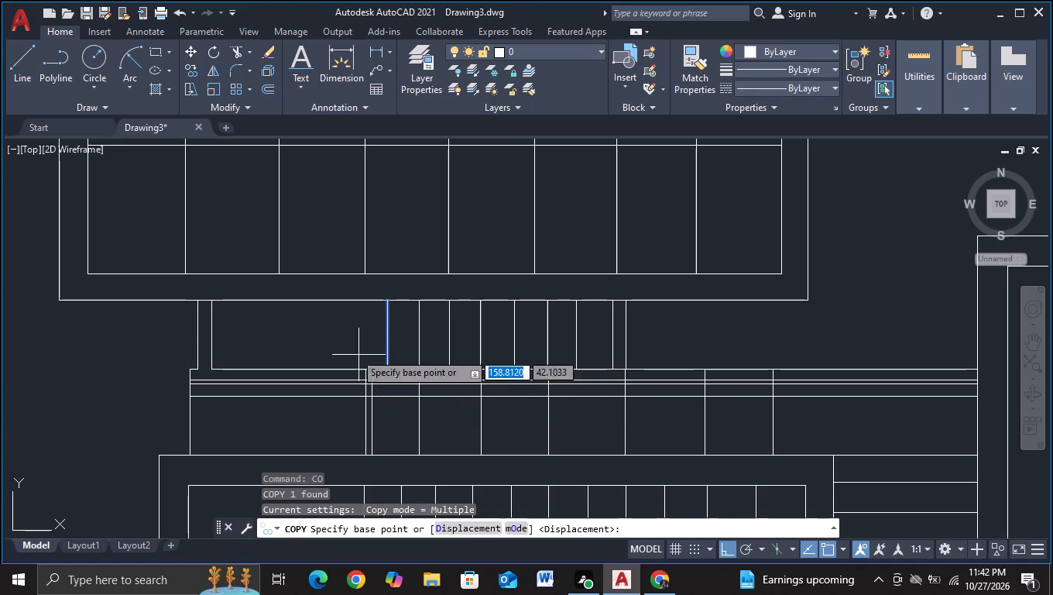
click(351, 349)
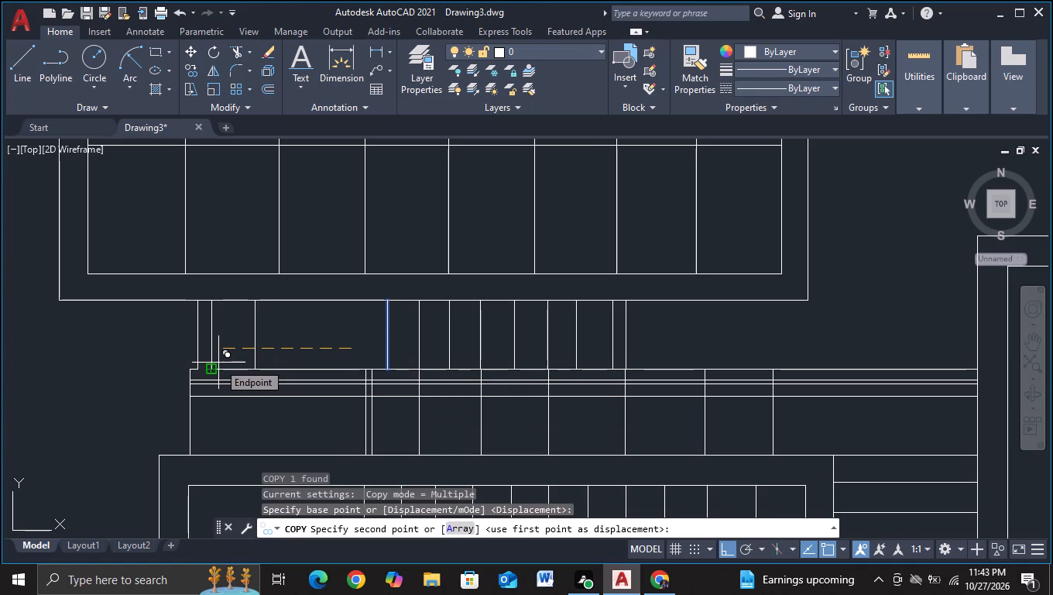
key(F3)
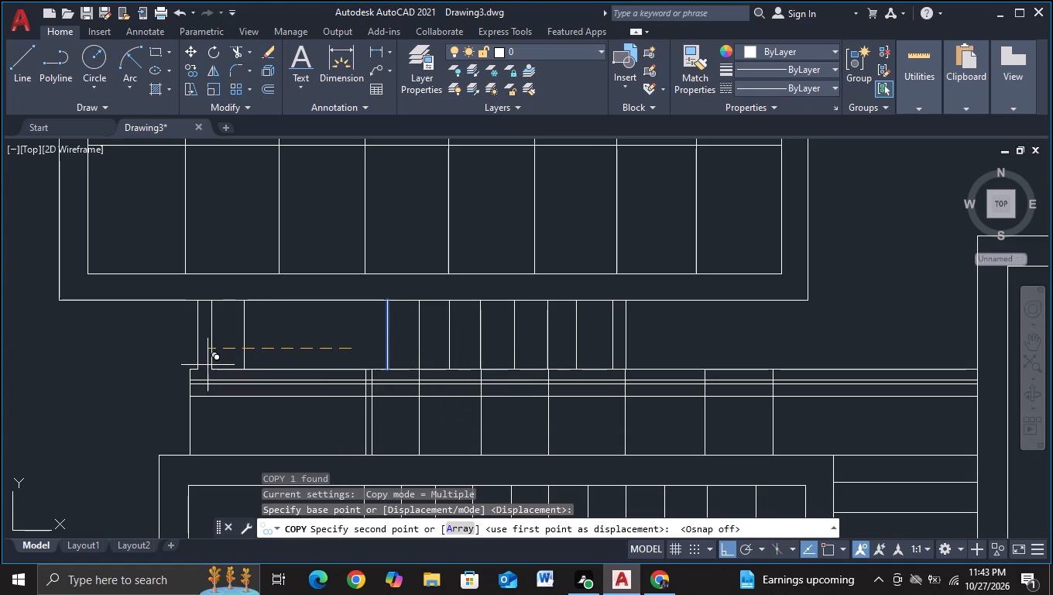
click(212, 366)
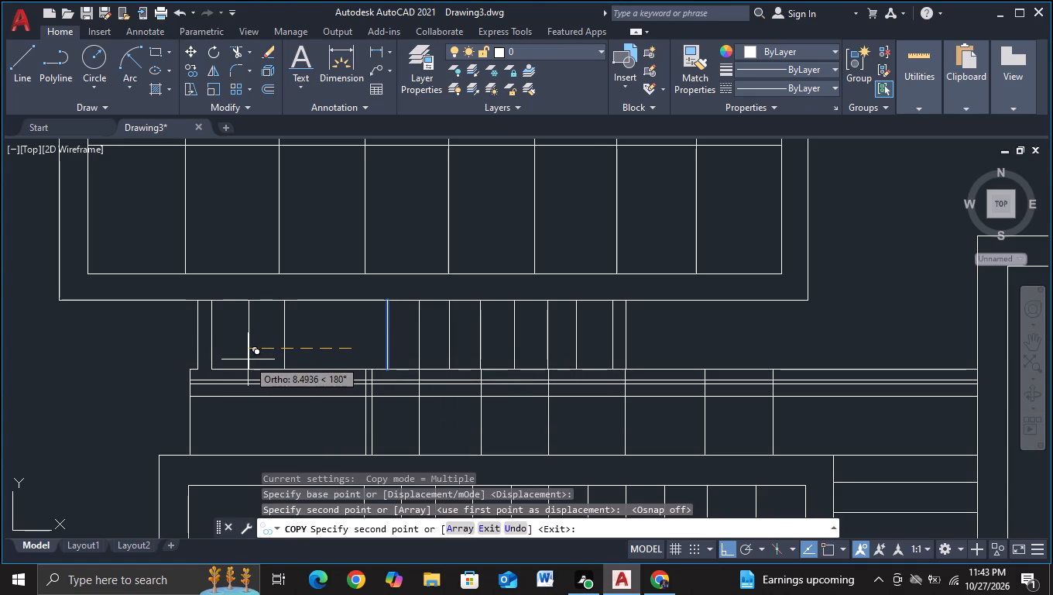
click(242, 362)
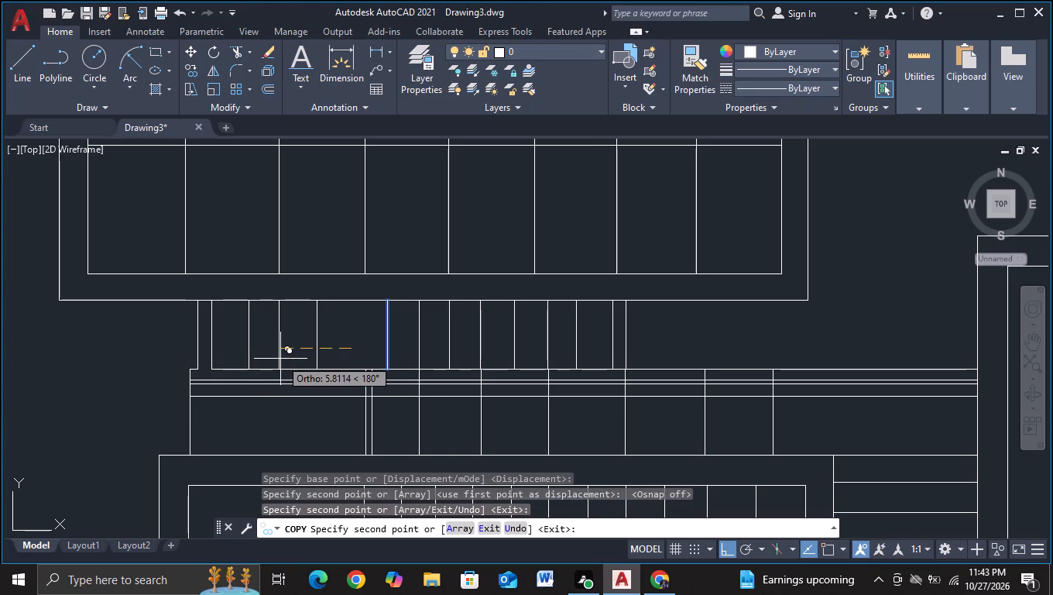
click(277, 360)
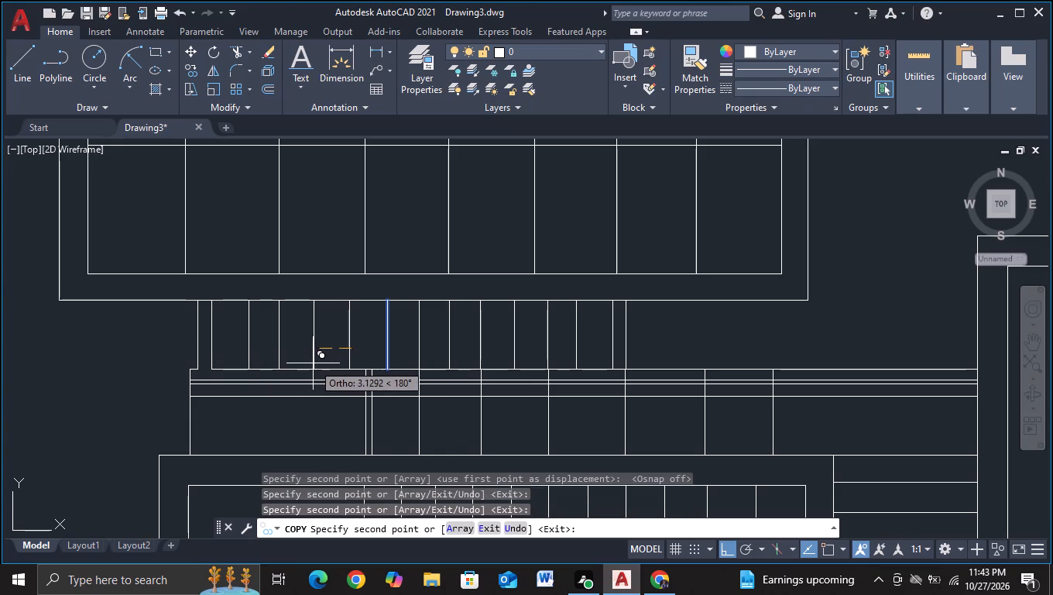
click(314, 363)
key(Escape)
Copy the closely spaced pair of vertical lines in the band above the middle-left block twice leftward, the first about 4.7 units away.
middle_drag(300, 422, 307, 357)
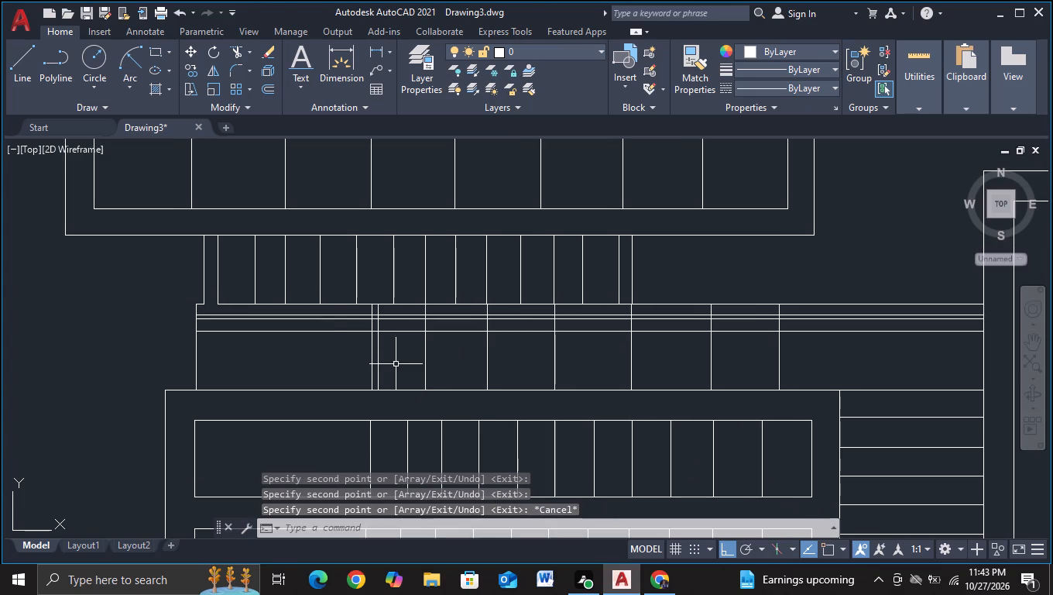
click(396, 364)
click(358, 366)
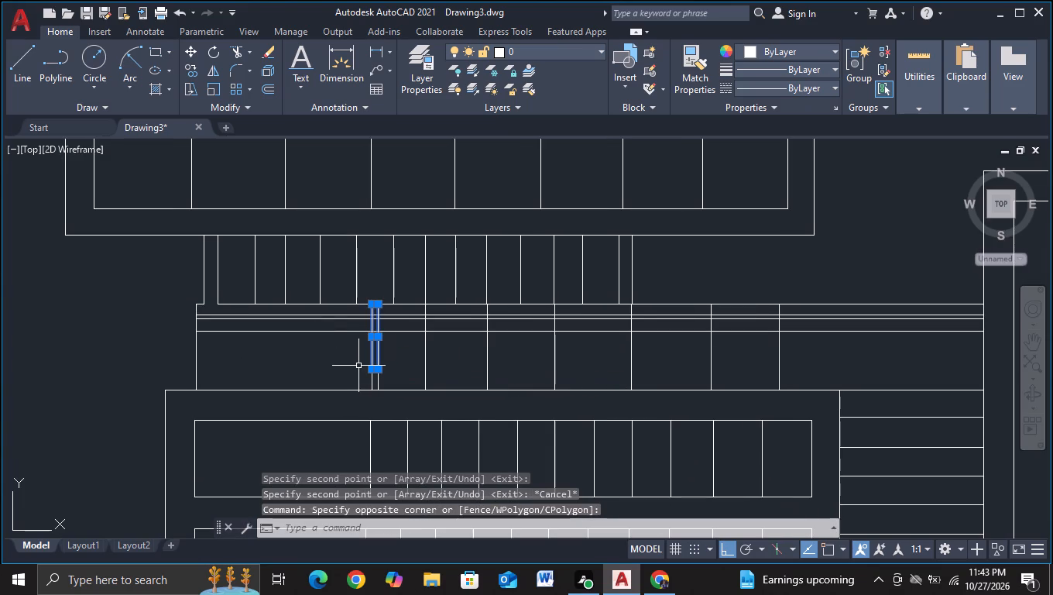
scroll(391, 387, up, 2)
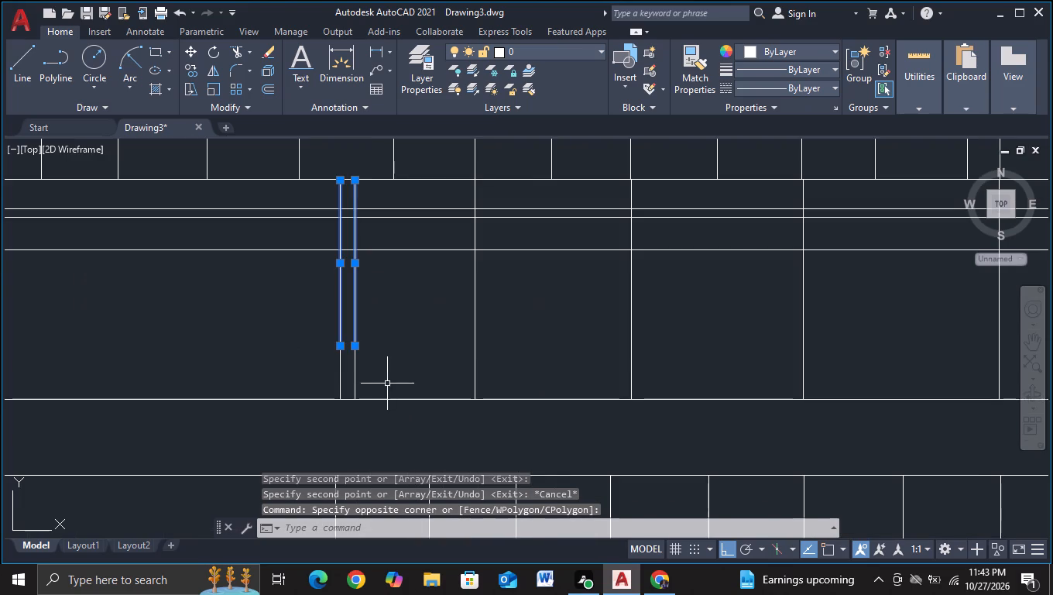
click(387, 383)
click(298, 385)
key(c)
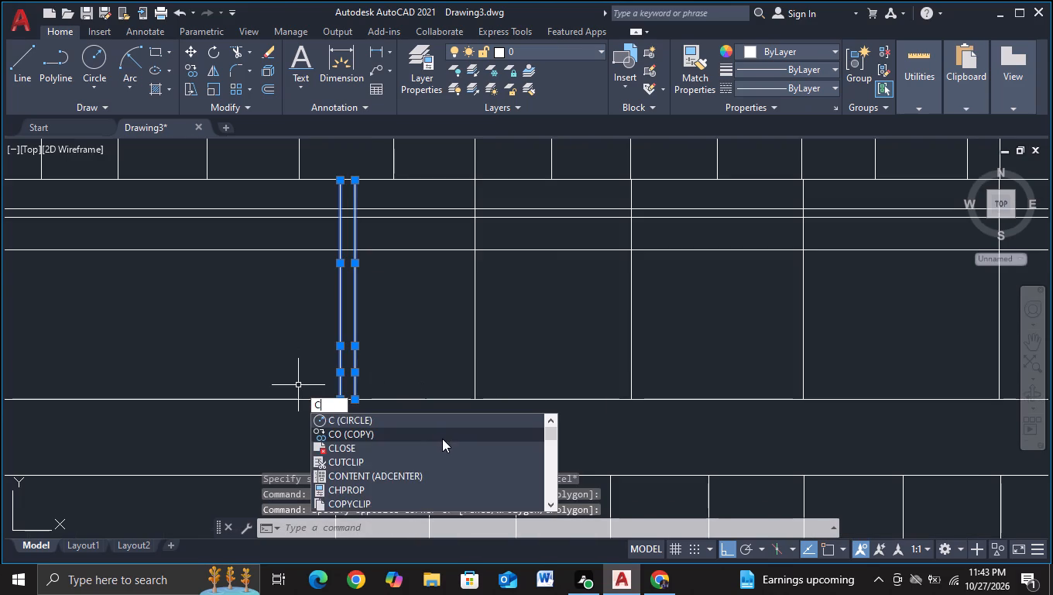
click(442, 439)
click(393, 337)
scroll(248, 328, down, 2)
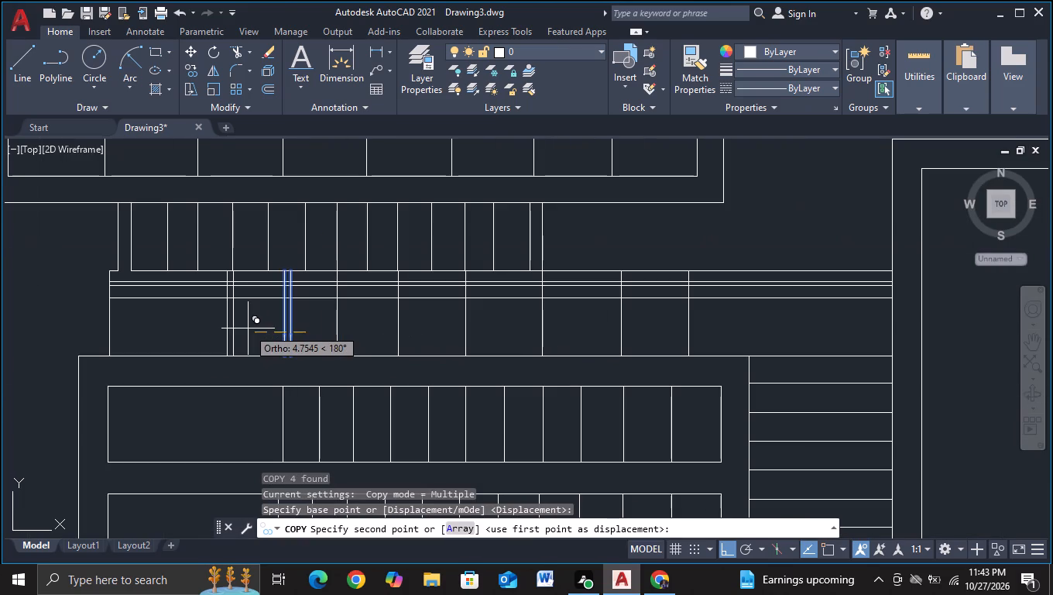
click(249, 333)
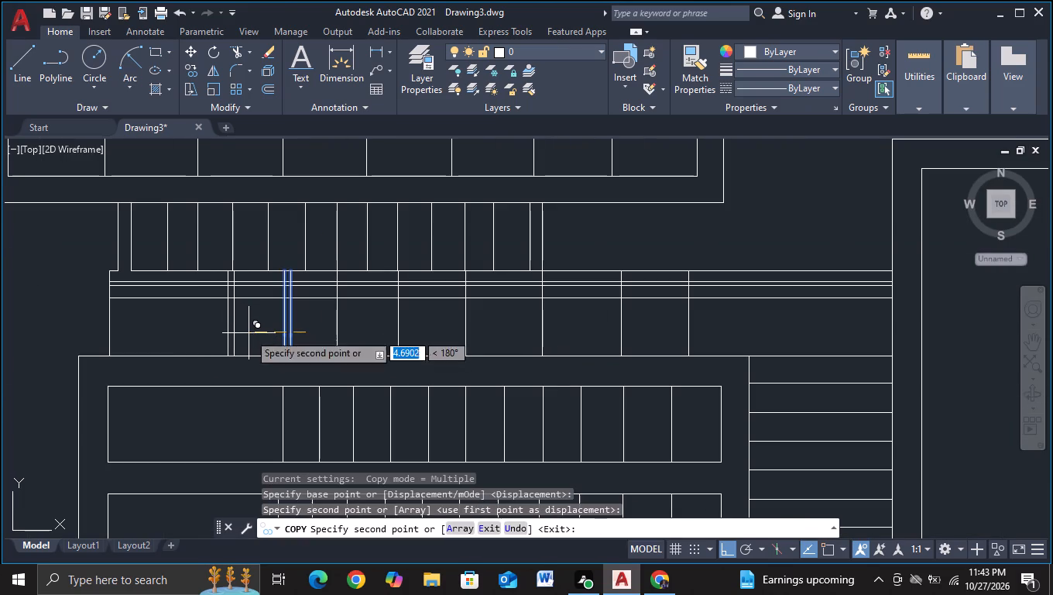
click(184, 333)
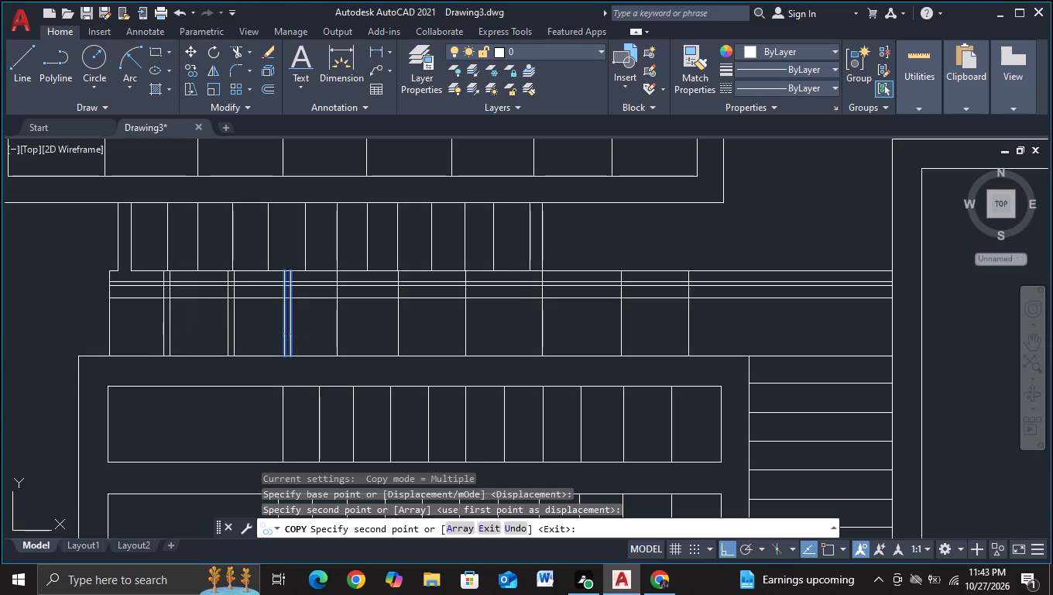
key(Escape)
Erase all three closely spaced pairs of vertical lines, both upper and lower segments, from the left part of the band.
scroll(51, 322, down, 1)
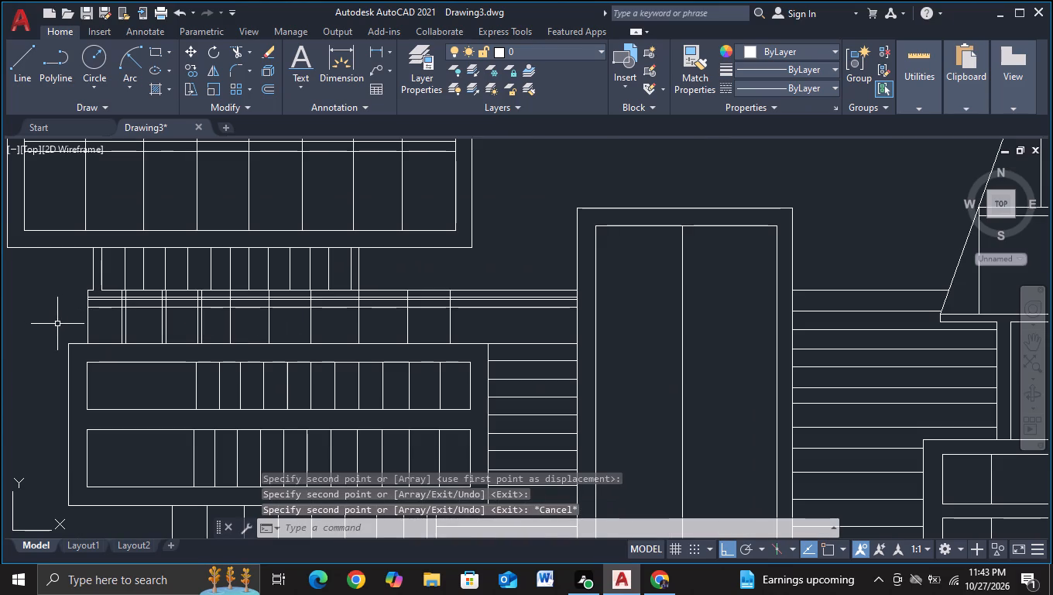
middle_drag(60, 325, 134, 292)
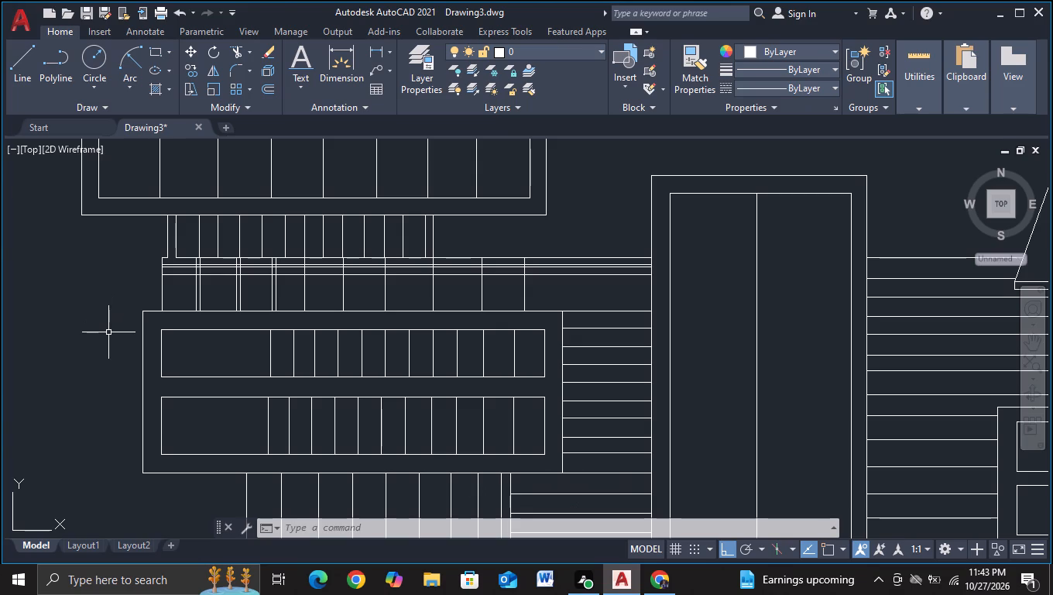
scroll(123, 320, up, 1)
middle_drag(123, 318, 65, 379)
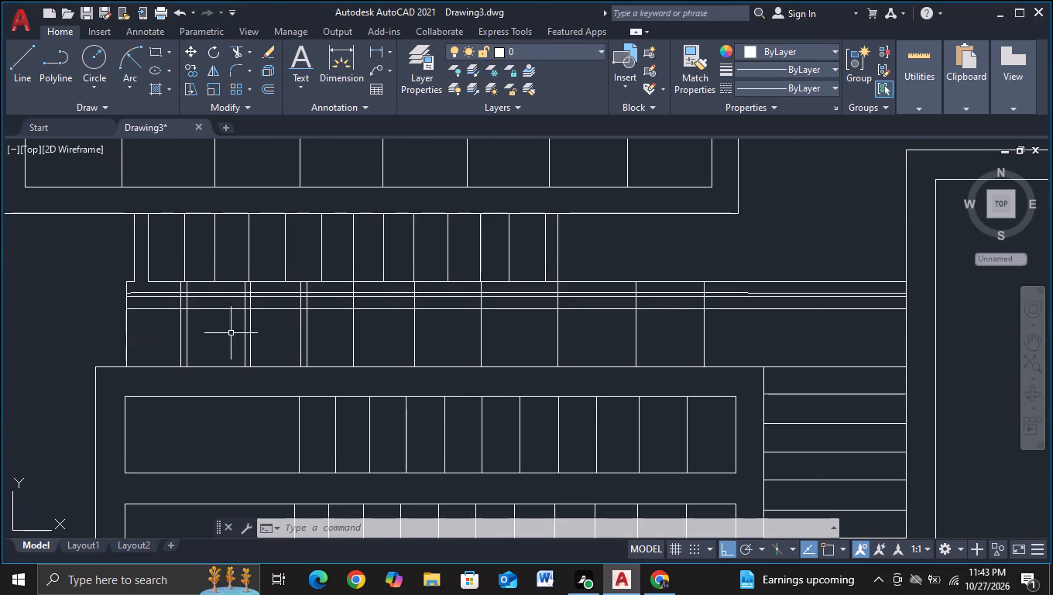
click(316, 330)
click(168, 346)
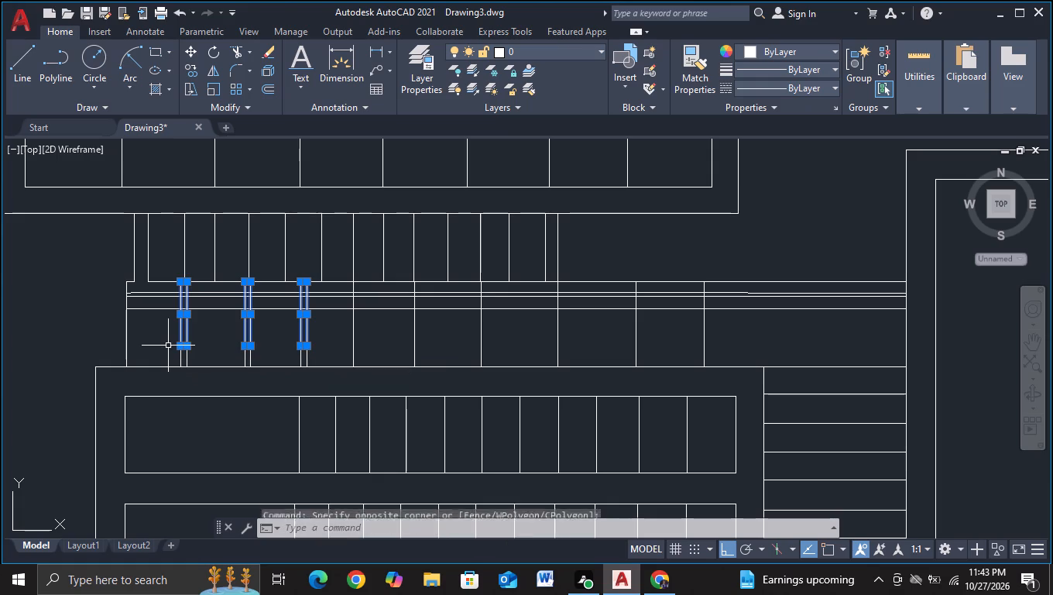
scroll(314, 346, up, 2)
click(307, 371)
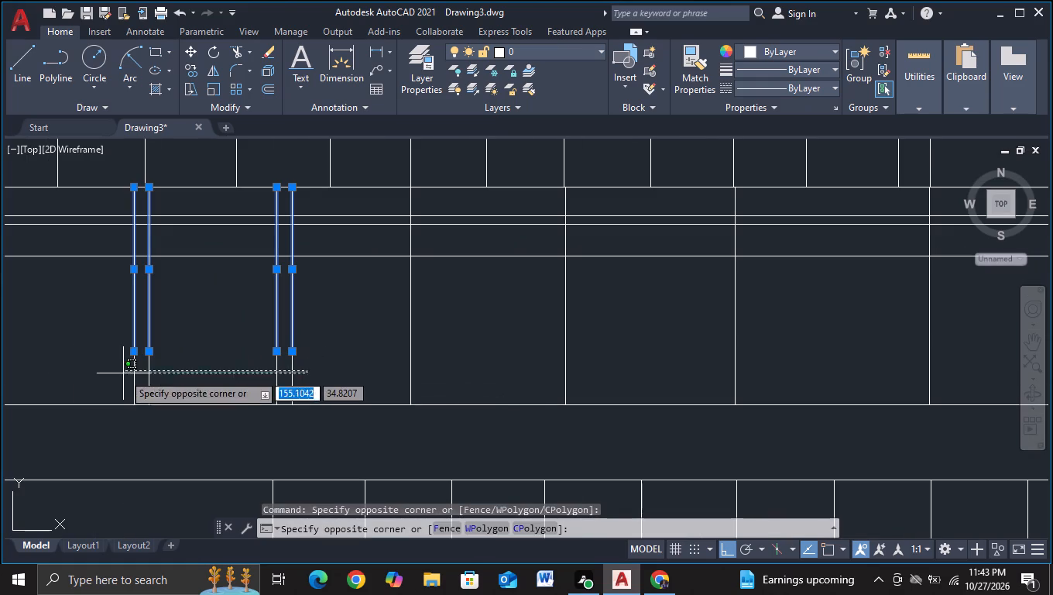
middle_drag(63, 370, 363, 329)
click(245, 346)
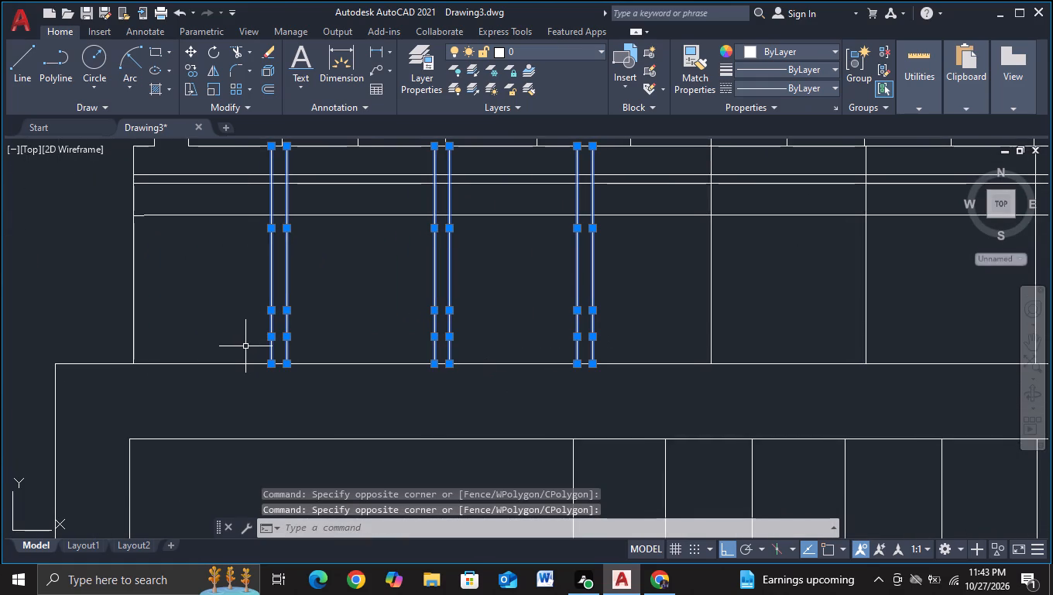
key(Delete)
Copy both segments of the band's leftmost remaining vertical division leftward into the empty part of the band.
scroll(245, 346, down, 1)
middle_drag(254, 345, 174, 352)
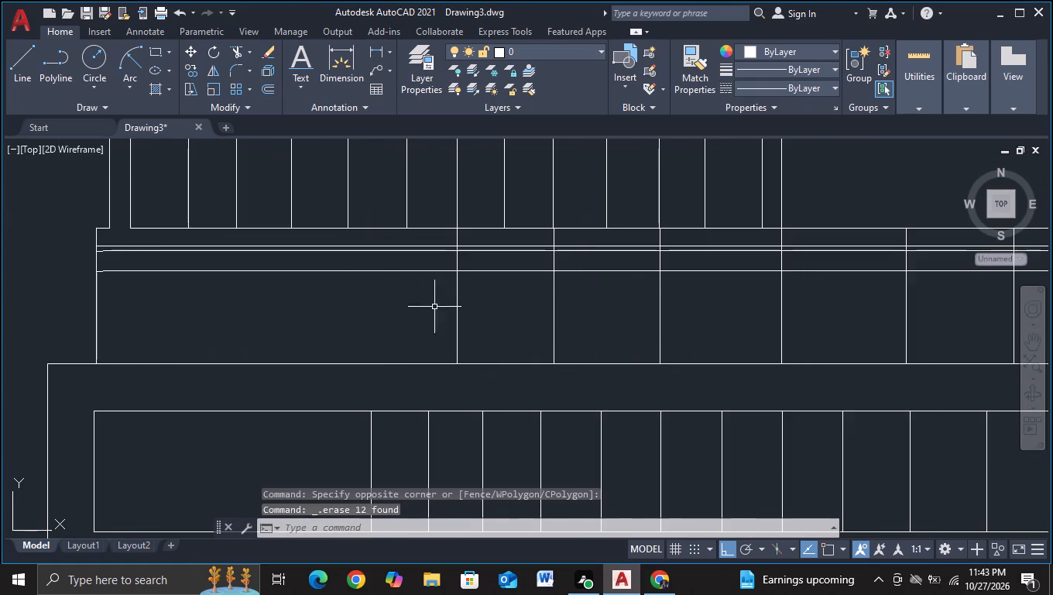
click(458, 307)
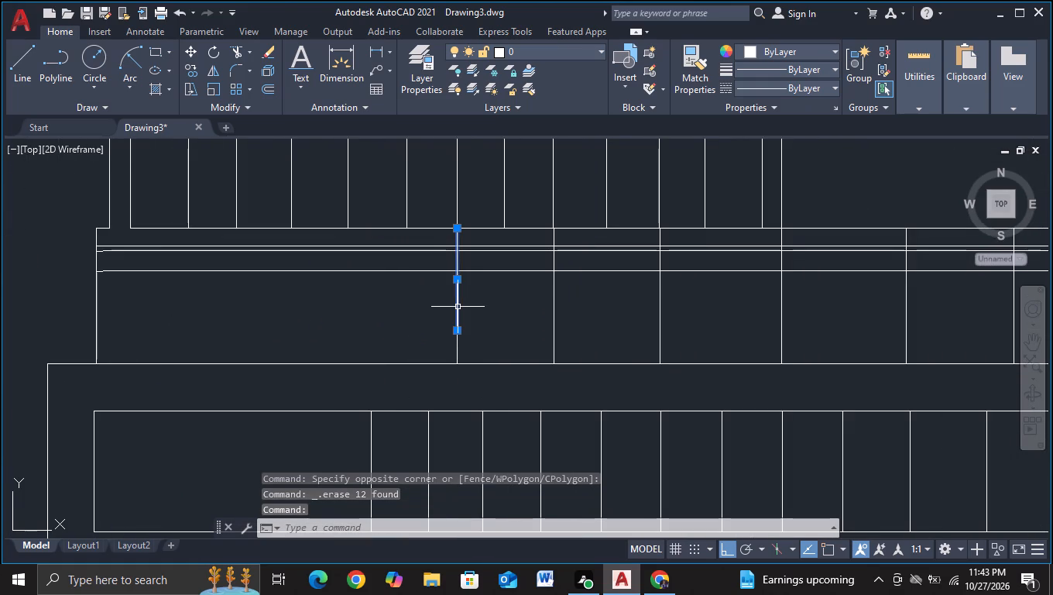
key(c)
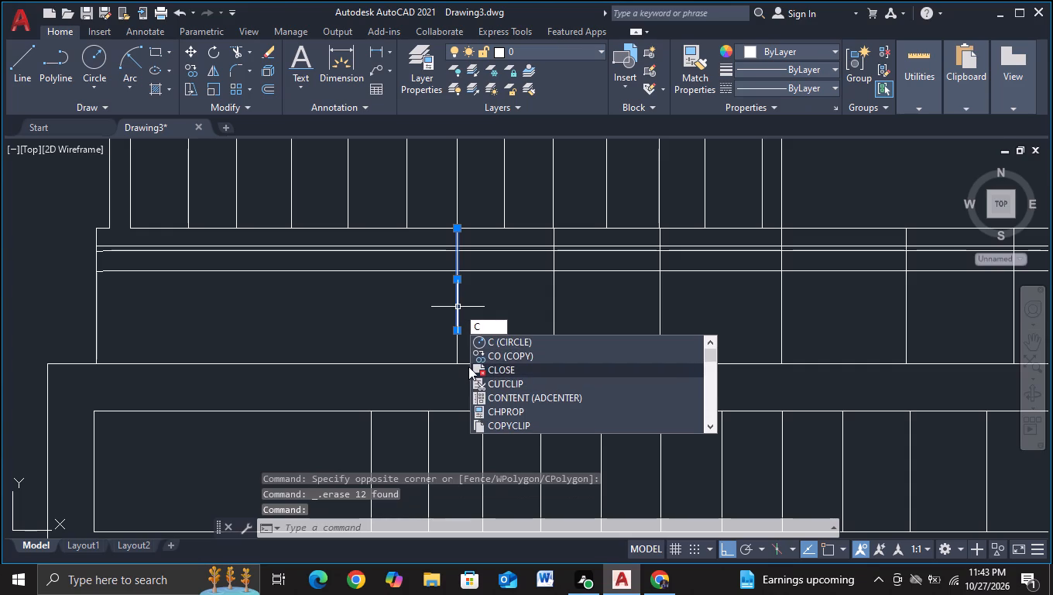
key(Escape)
click(480, 299)
click(408, 316)
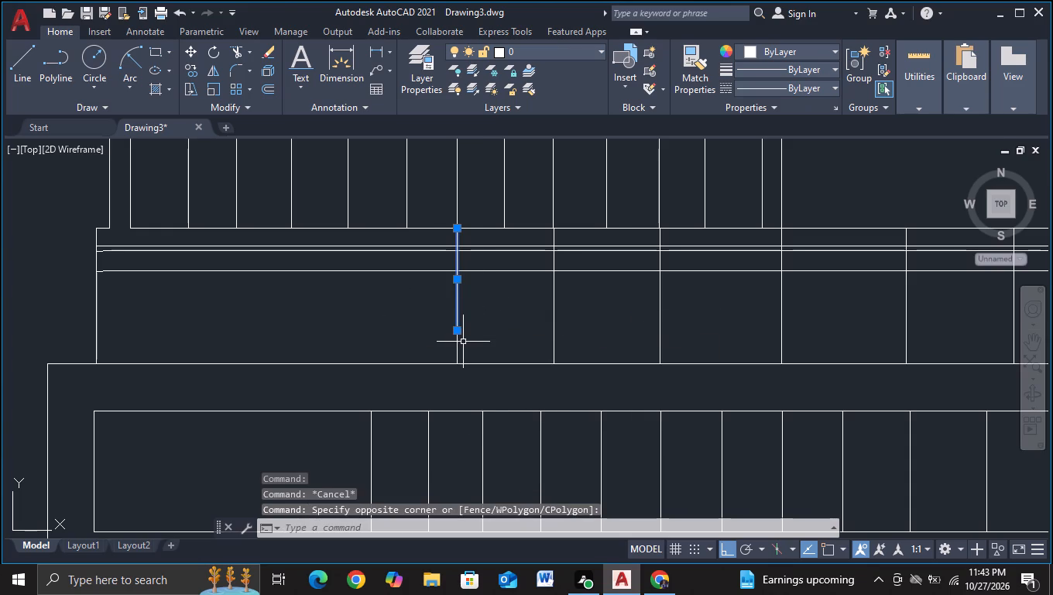
click(463, 342)
click(434, 349)
key(c)
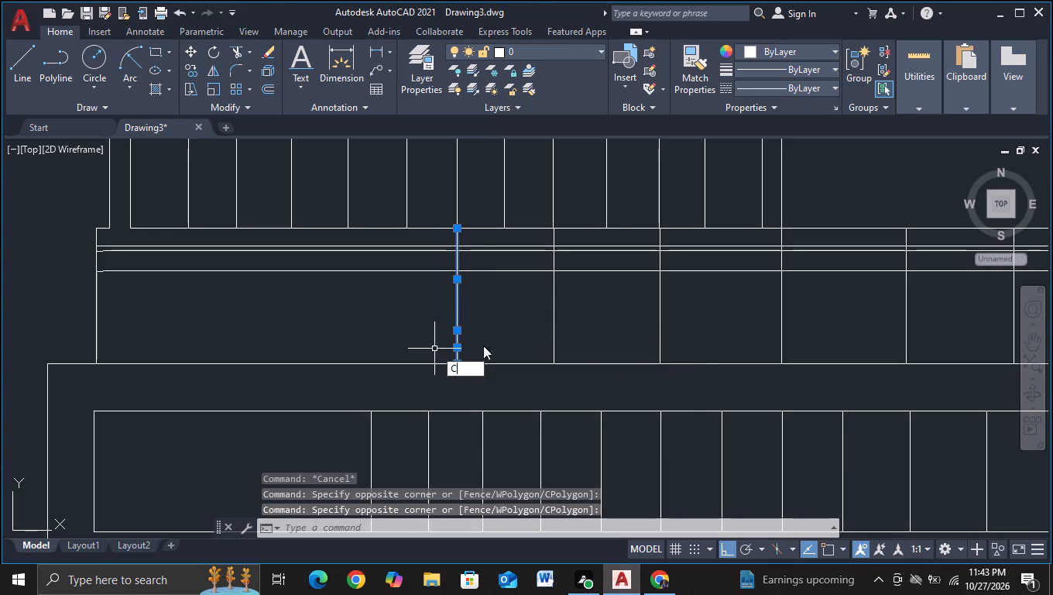
click(518, 394)
click(517, 330)
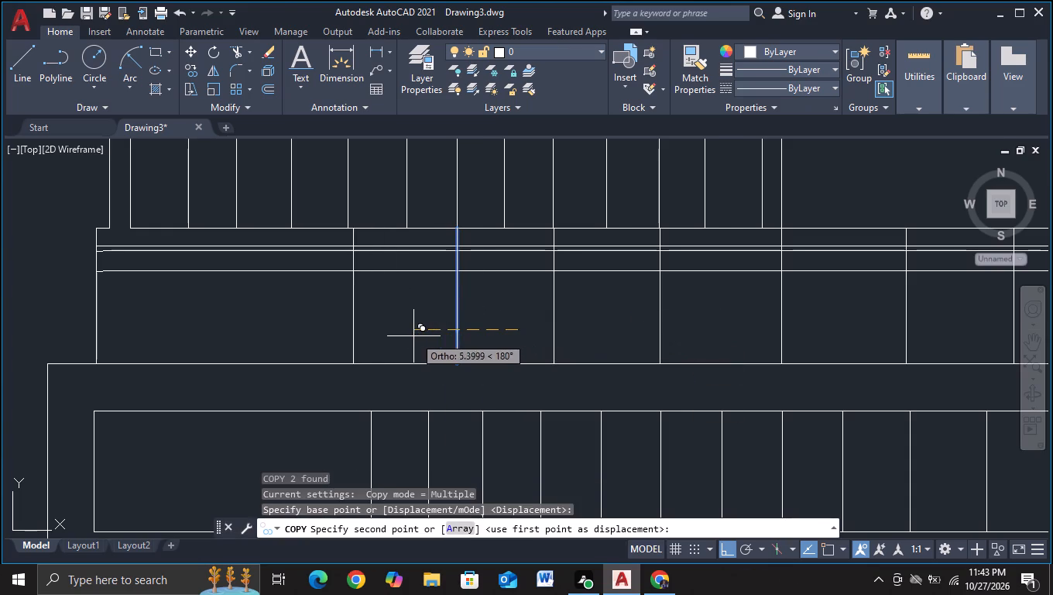